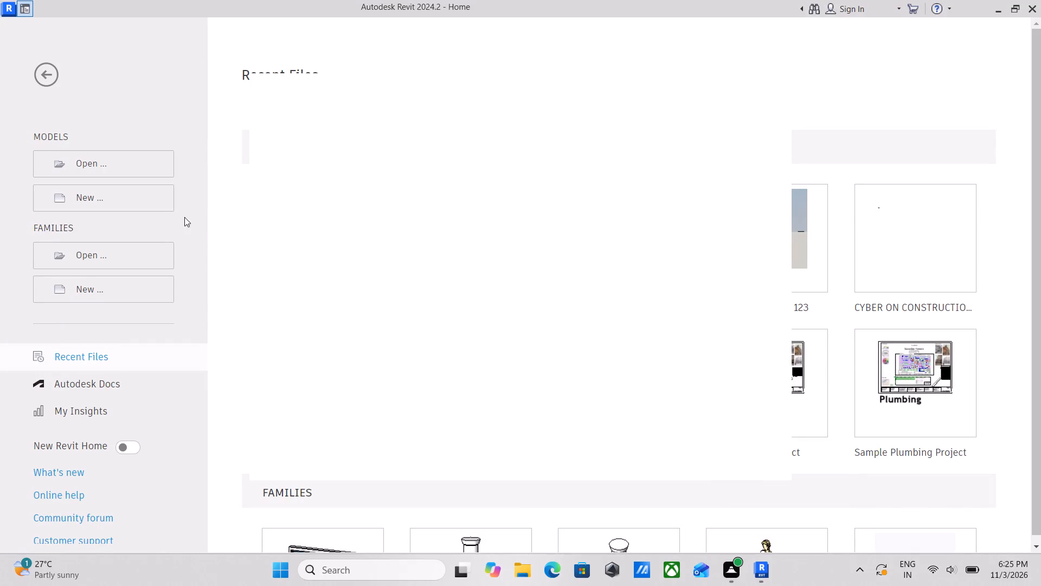
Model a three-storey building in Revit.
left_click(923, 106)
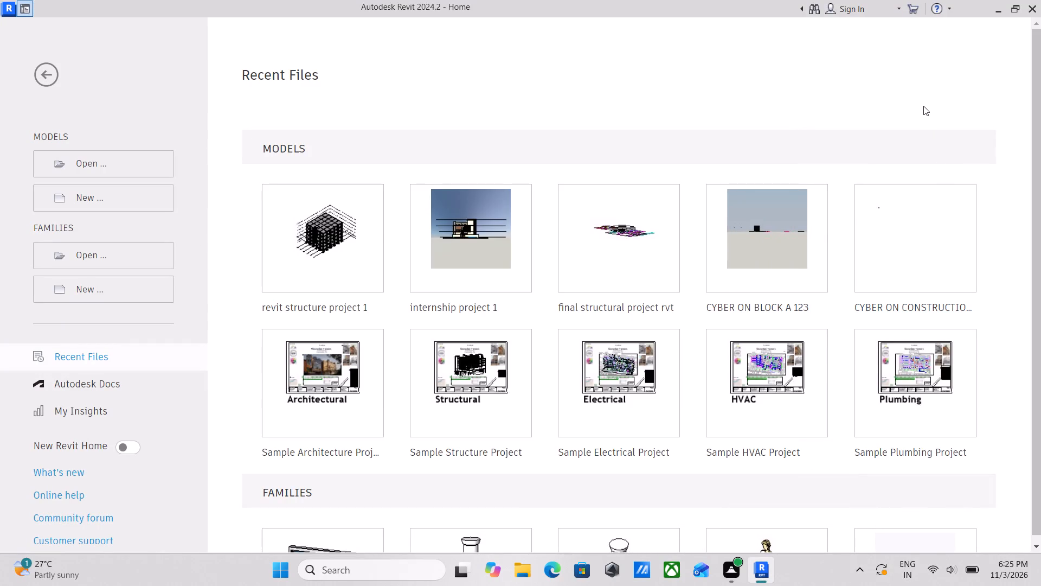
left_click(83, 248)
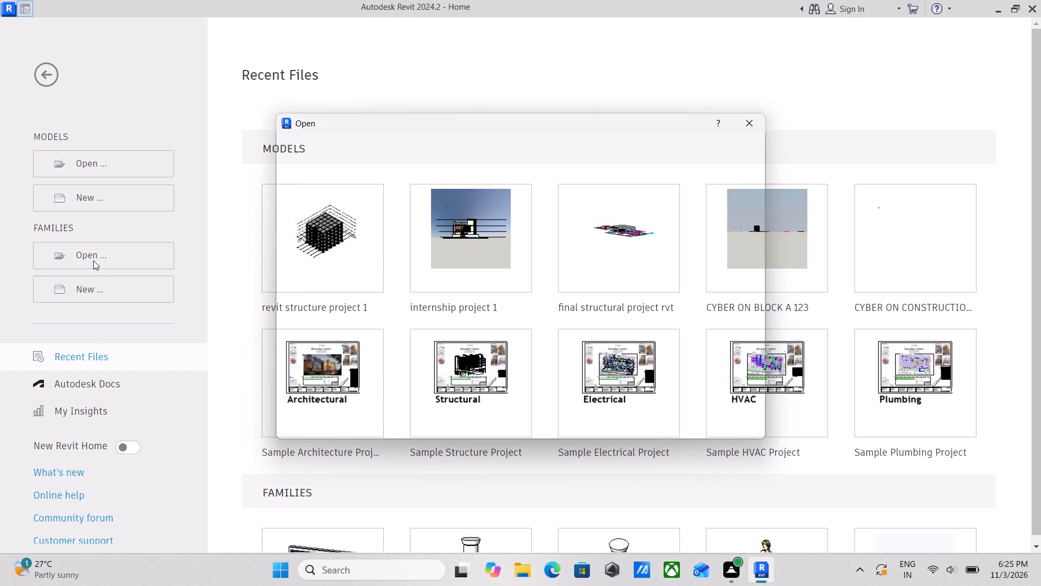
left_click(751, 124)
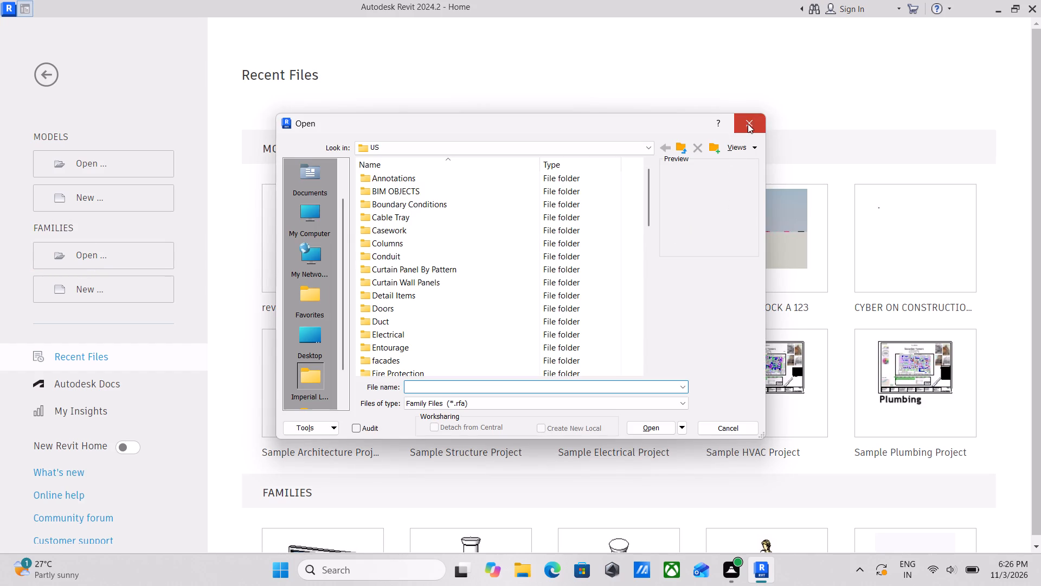
Create a new project from the Metric Multi-discipline template.
left_click(114, 194)
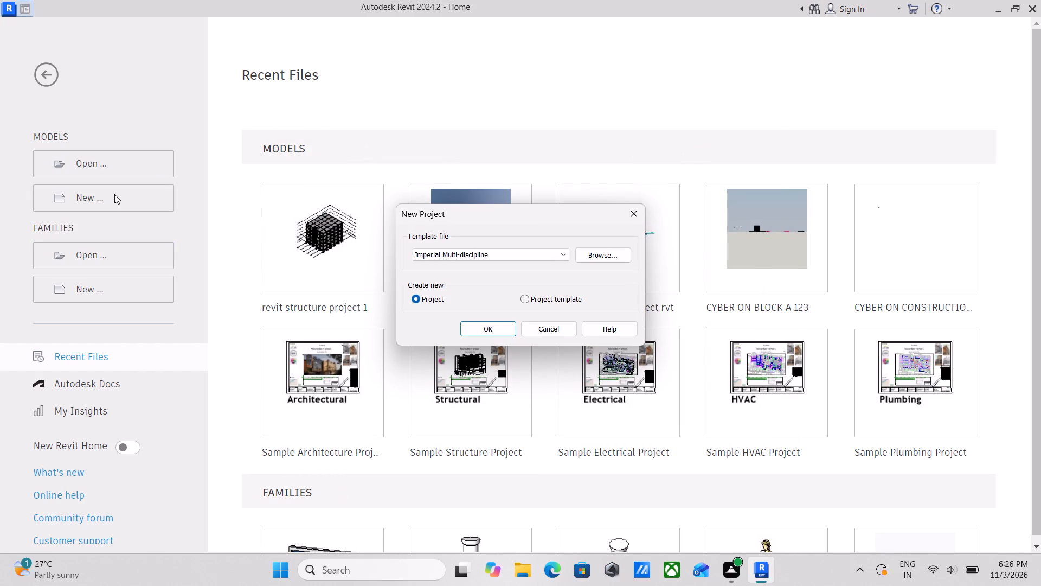
left_click(561, 257)
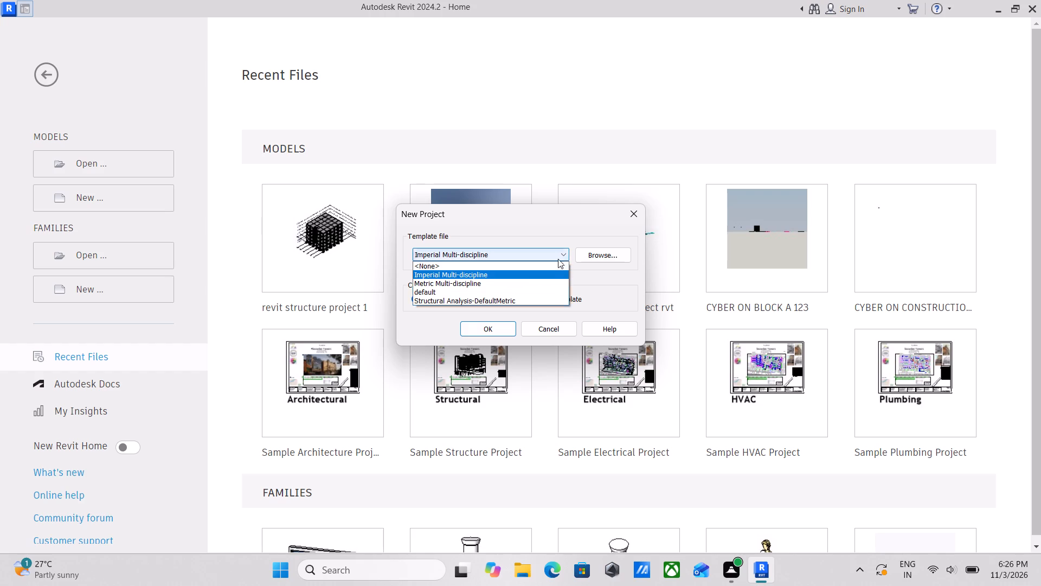
left_click(451, 288)
left_click(499, 327)
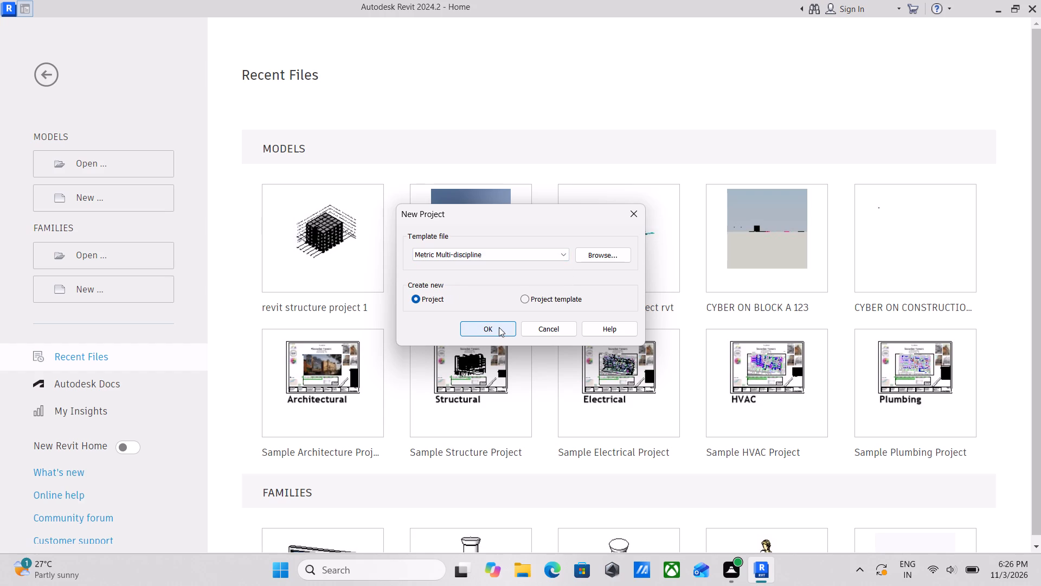
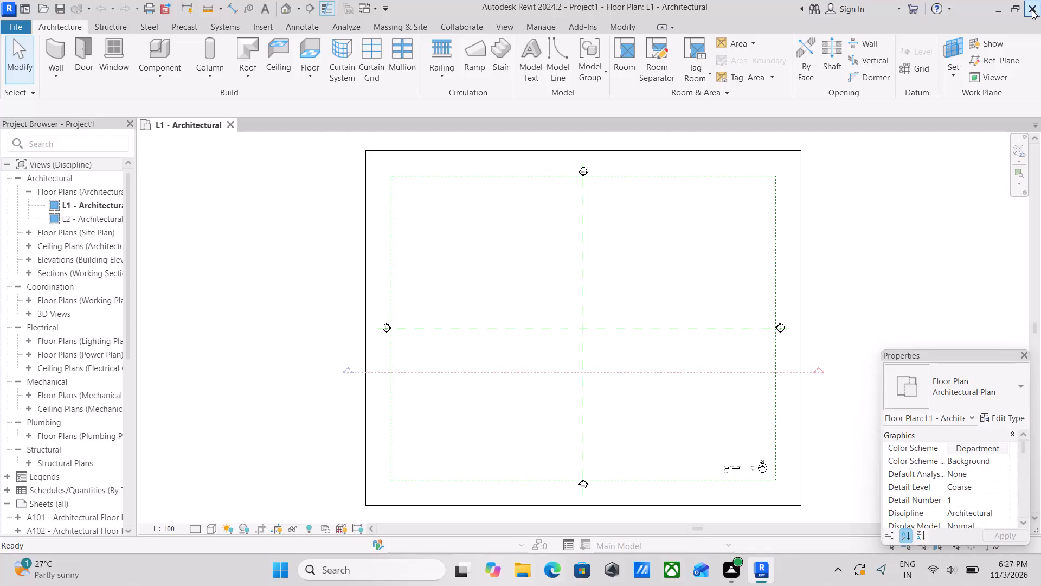
Exit the application, closing the newly created project.
left_click(1032, 10)
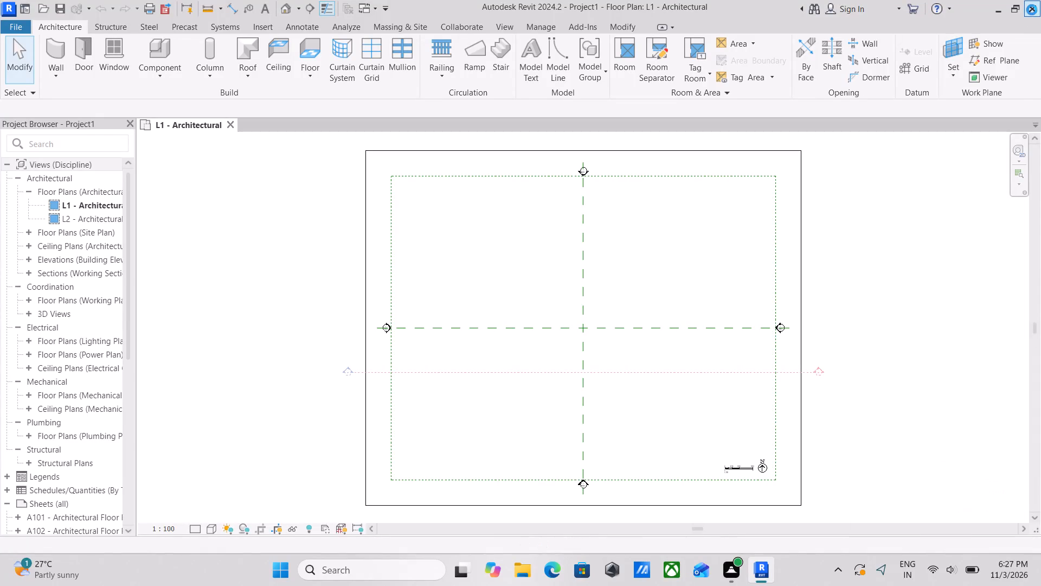
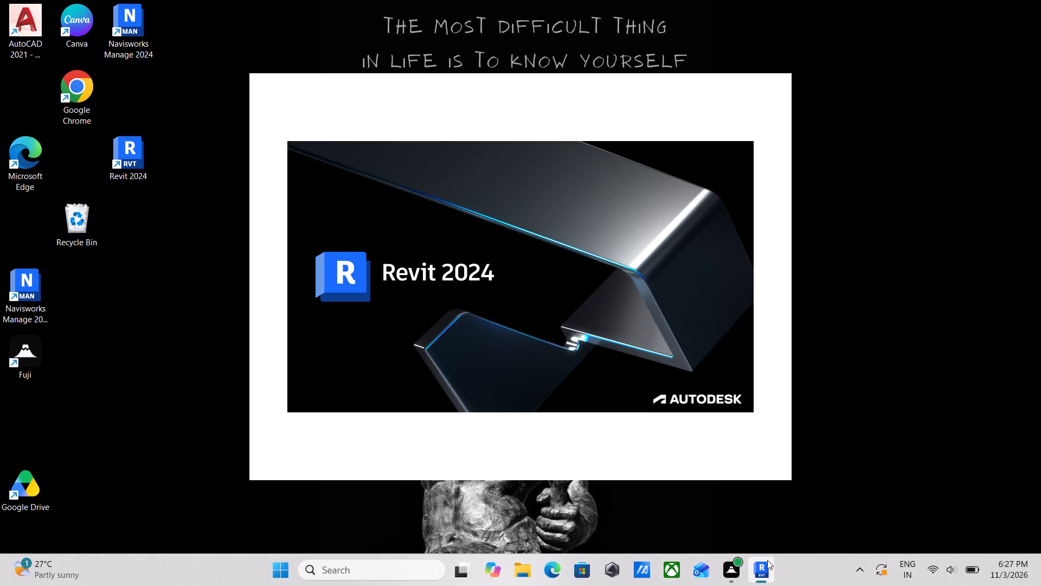
Switch to the starting Revit 2024 window and bring up its home page.
left_click(767, 560)
left_click(755, 571)
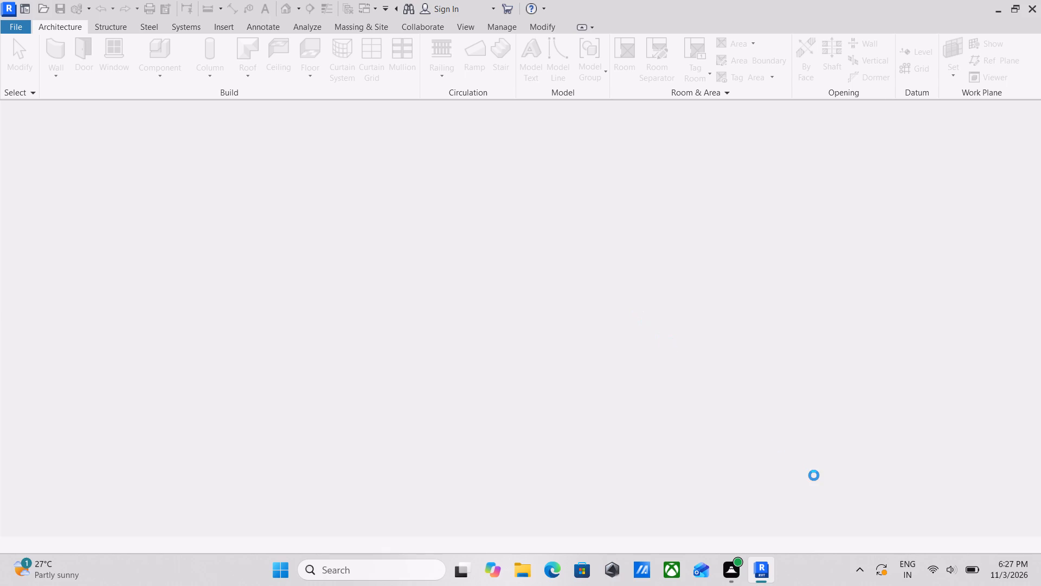
left_click(719, 482)
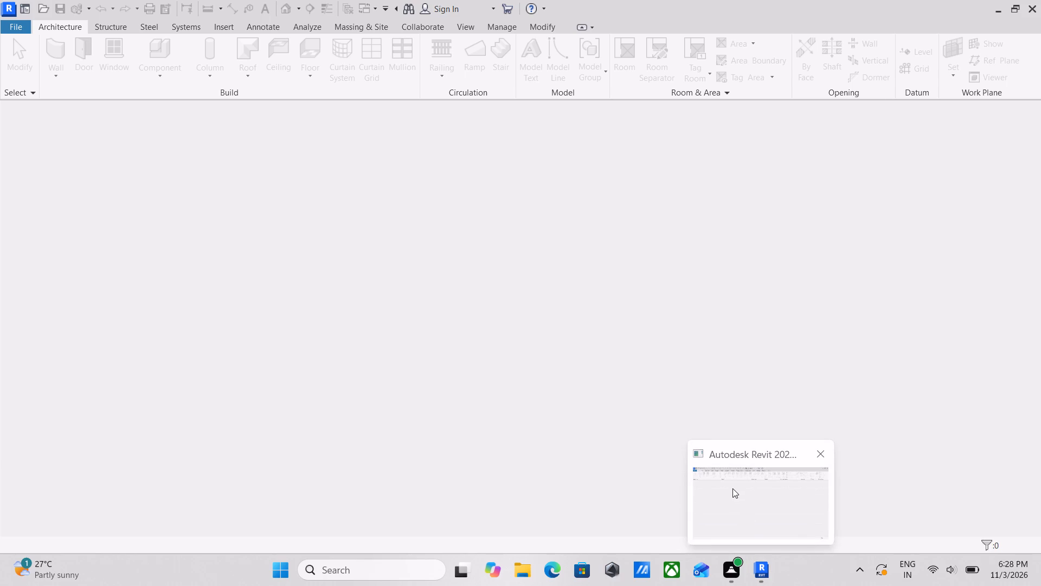
left_click(732, 488)
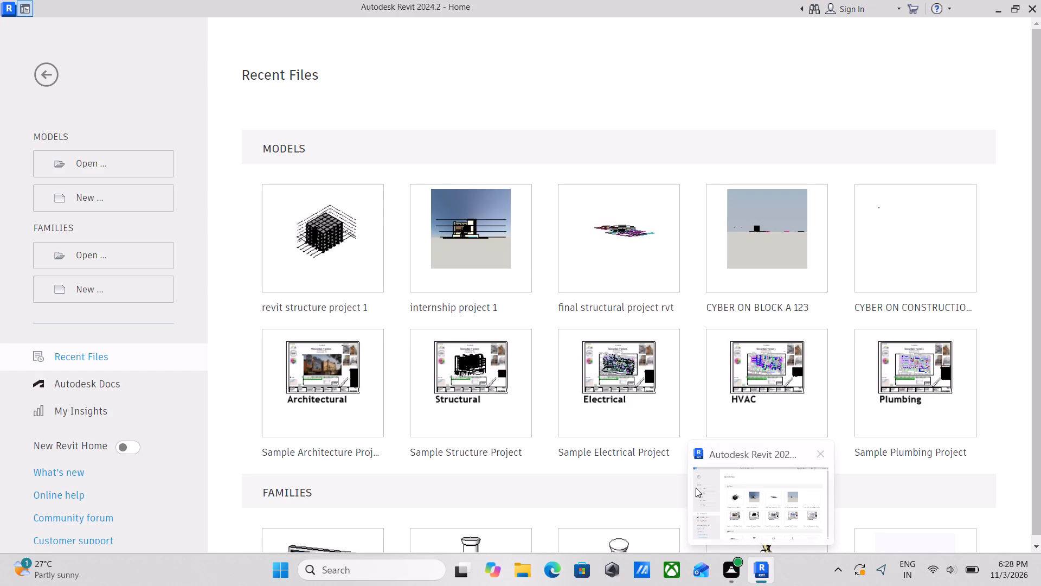
Create a new project from the default template file.
left_click(106, 198)
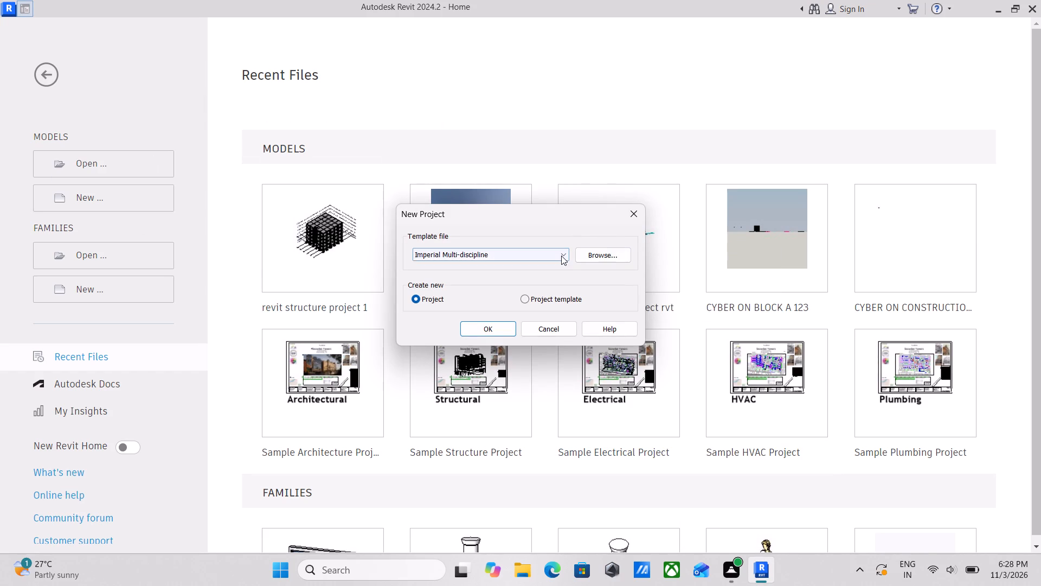
left_click(561, 256)
left_click(422, 289)
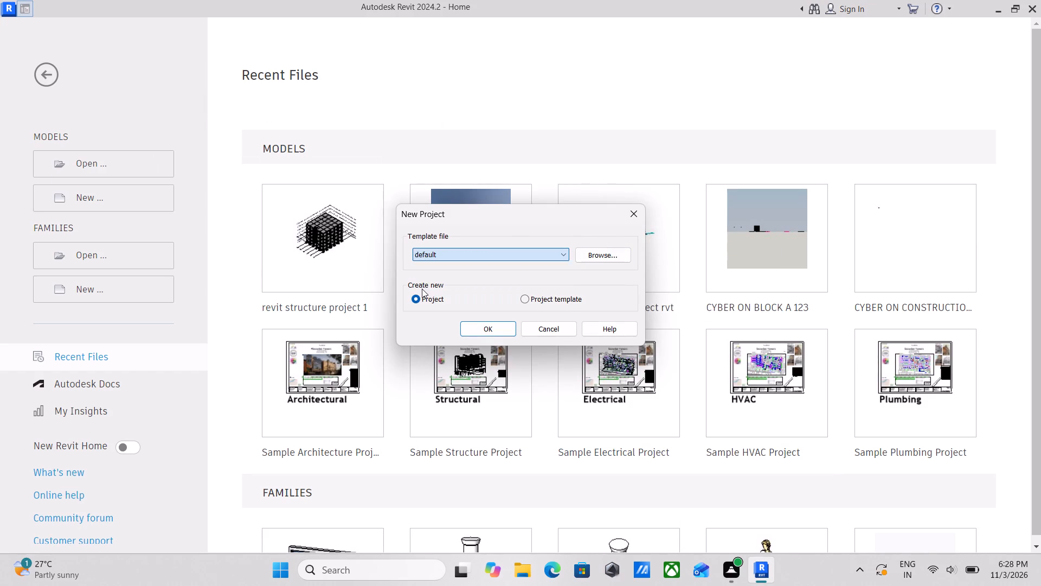
left_click(466, 330)
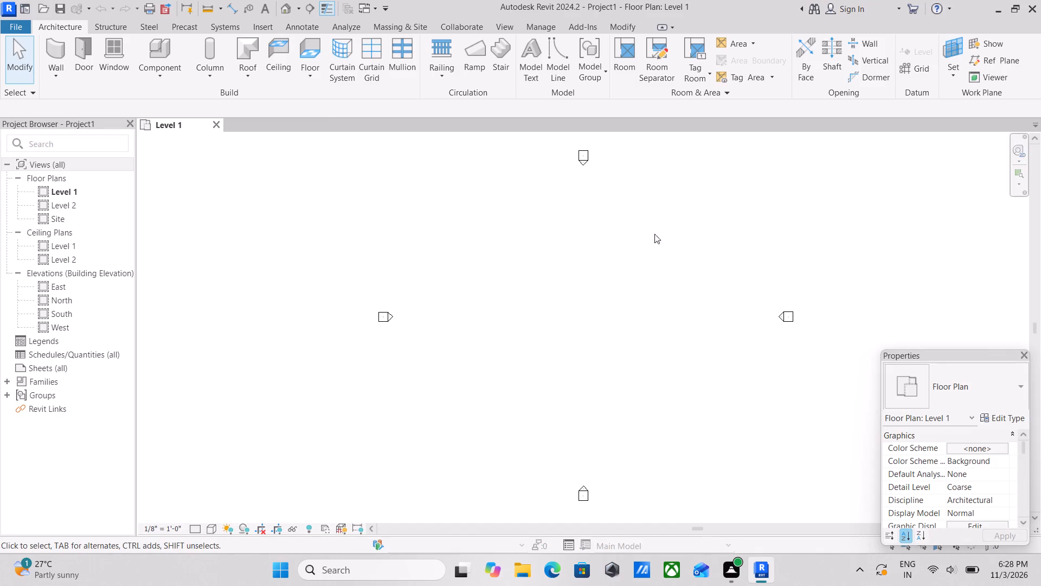
Look over the Level 1 floor plan, its elevation markers and the project's listed views.
scroll(623, 272, "down", 2)
scroll(534, 288, "down", 3)
scroll(534, 301, "up", 1)
middle_click_drag(534, 301, 522, 365)
scroll(522, 367, "up", 6)
scroll(584, 360, "down", 2)
middle_click_drag(577, 355, 485, 306)
middle_click_drag(498, 308, 470, 309)
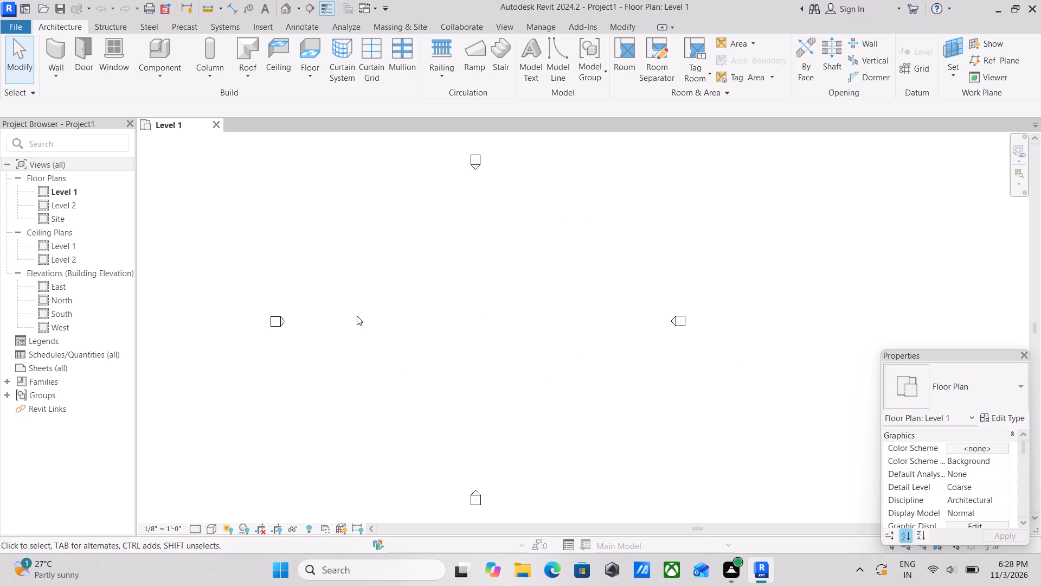
left_click(20, 275)
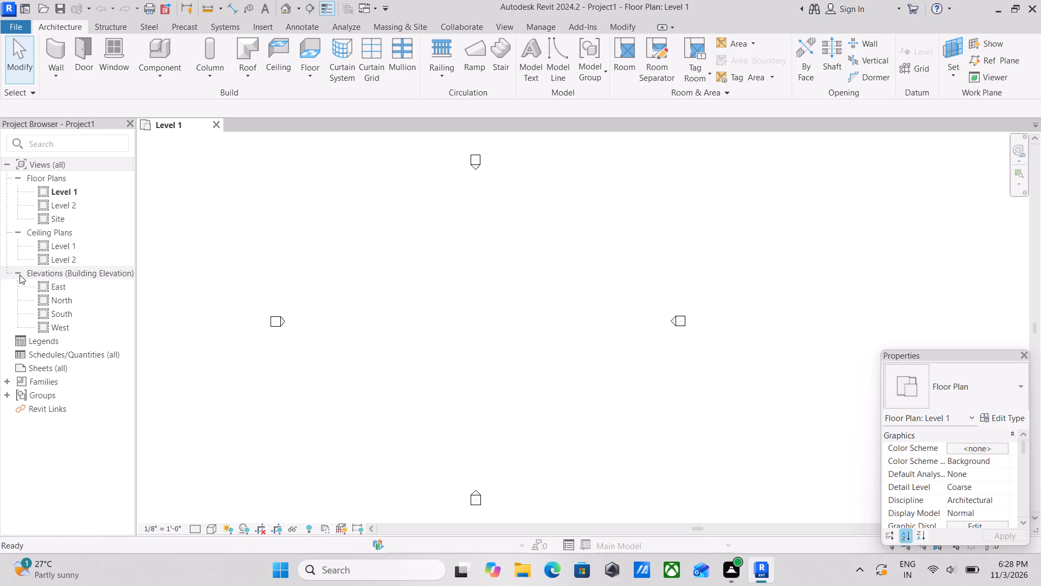
left_click(20, 275)
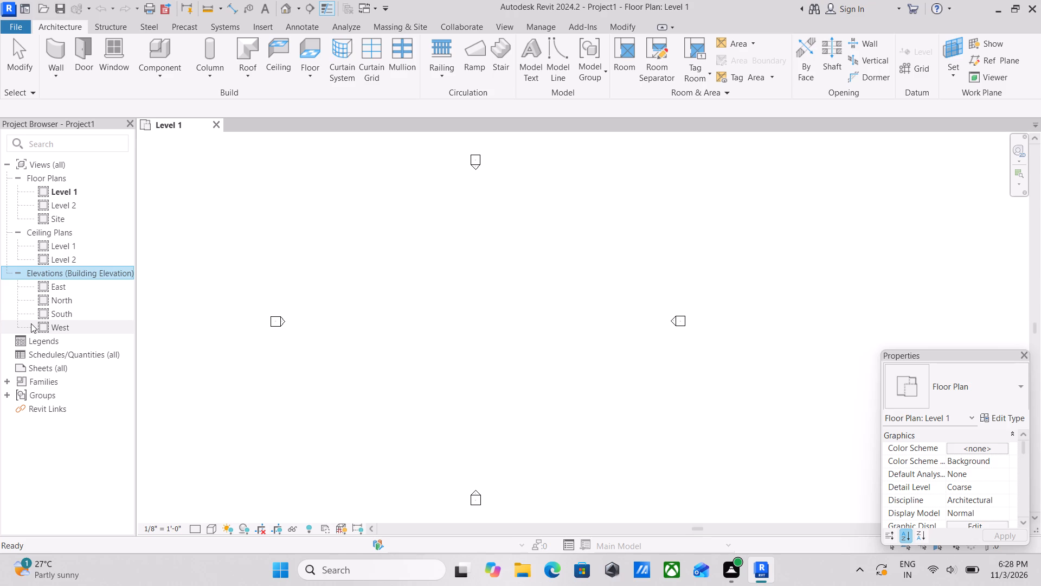
left_click(57, 207)
double_click(55, 187)
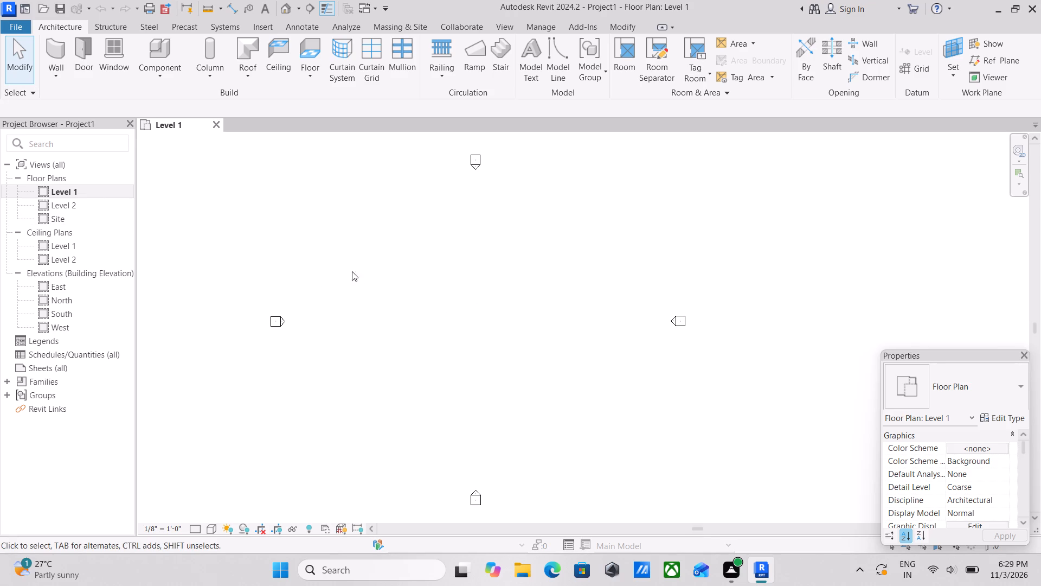
double_click(42, 191)
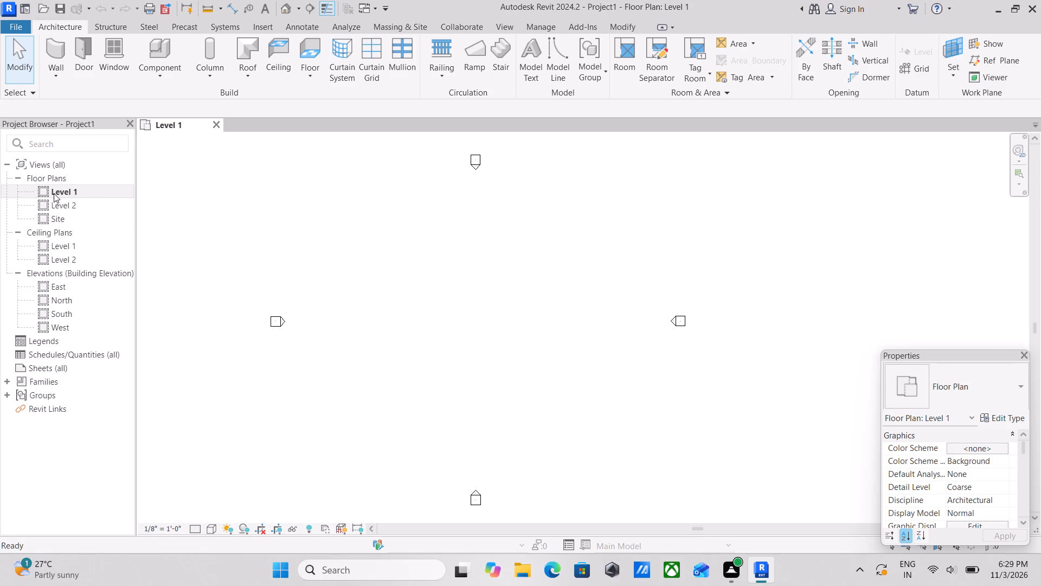
left_click(55, 193)
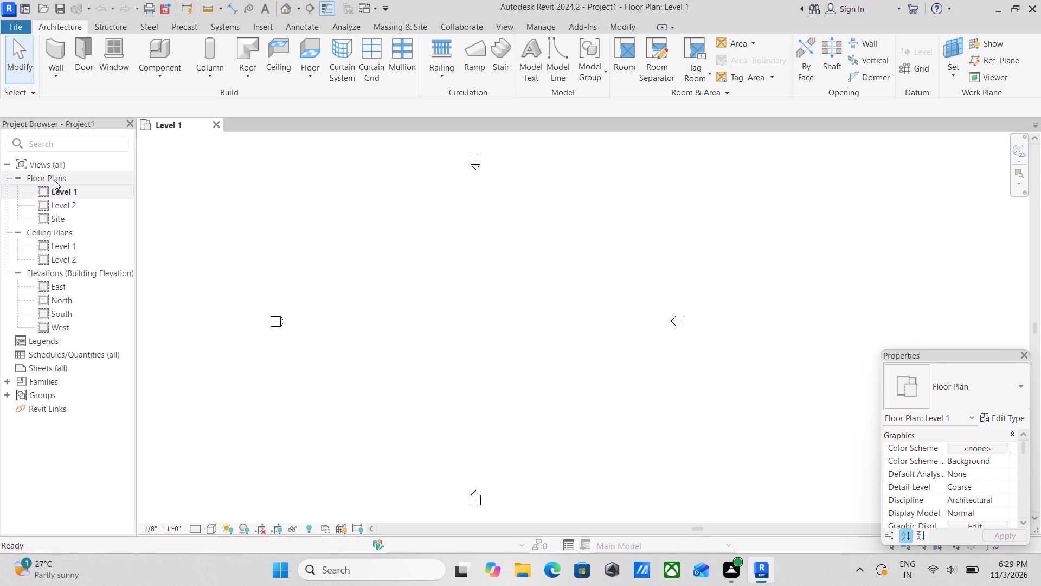
double_click(63, 187)
scroll(331, 292, "down", 4)
scroll(586, 316, "down", 2)
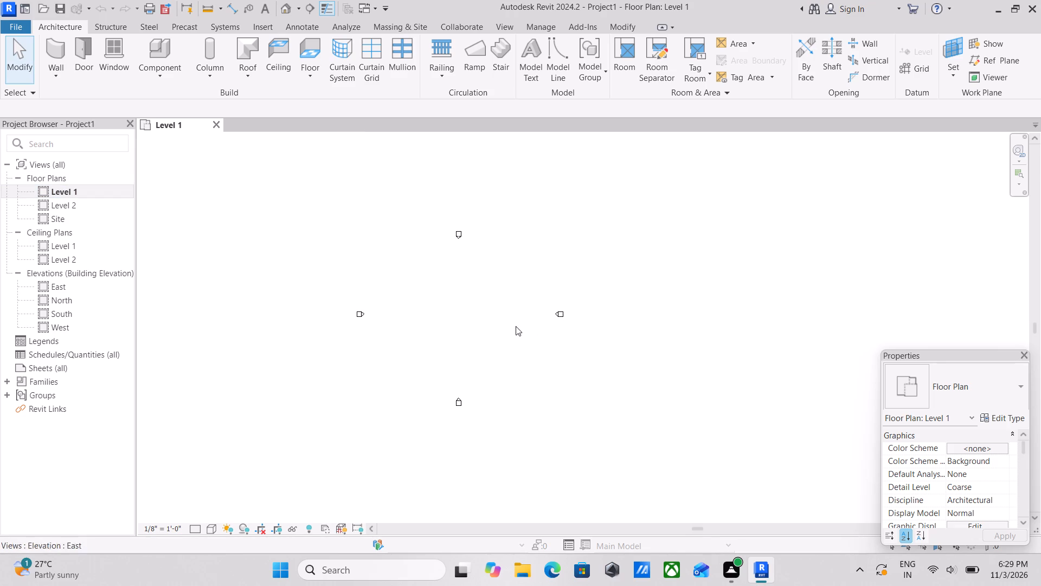
middle_click_drag(484, 321, 591, 334)
scroll(410, 293, "up", 2)
scroll(75, 163, "up", 3)
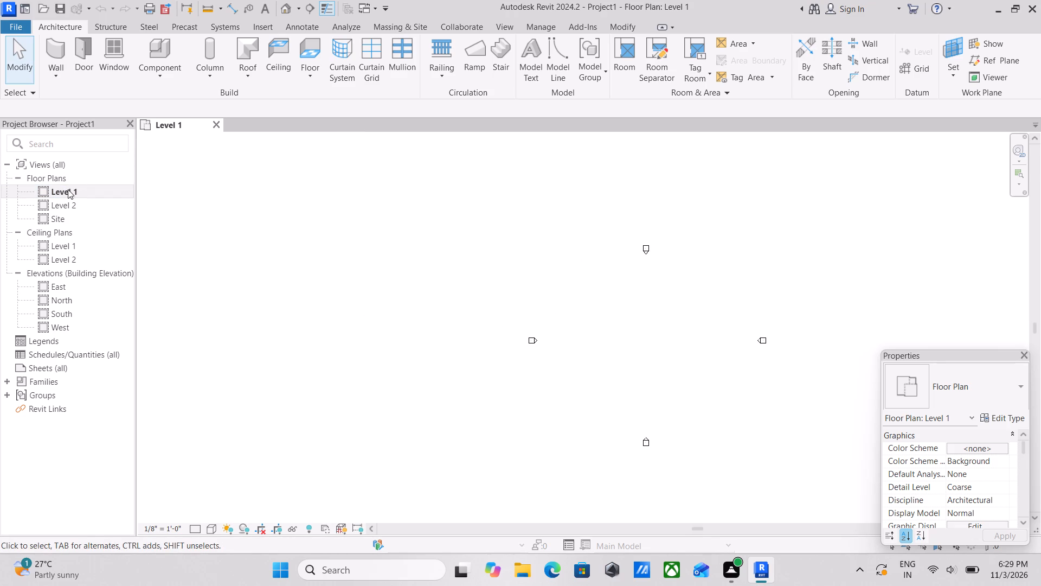
double_click(68, 189)
scroll(386, 316, "down", 3)
scroll(631, 317, "up", 3)
scroll(586, 341, "up", 2)
Open the North building elevation and look over its level lines and level heads.
double_click(60, 298)
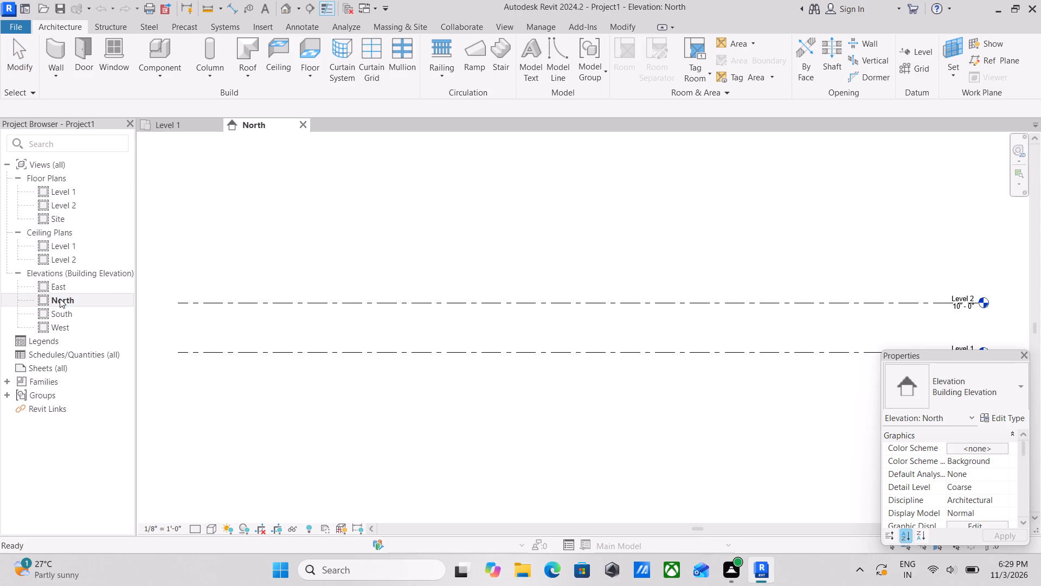
scroll(570, 333, "down", 3)
scroll(657, 332, "up", 5)
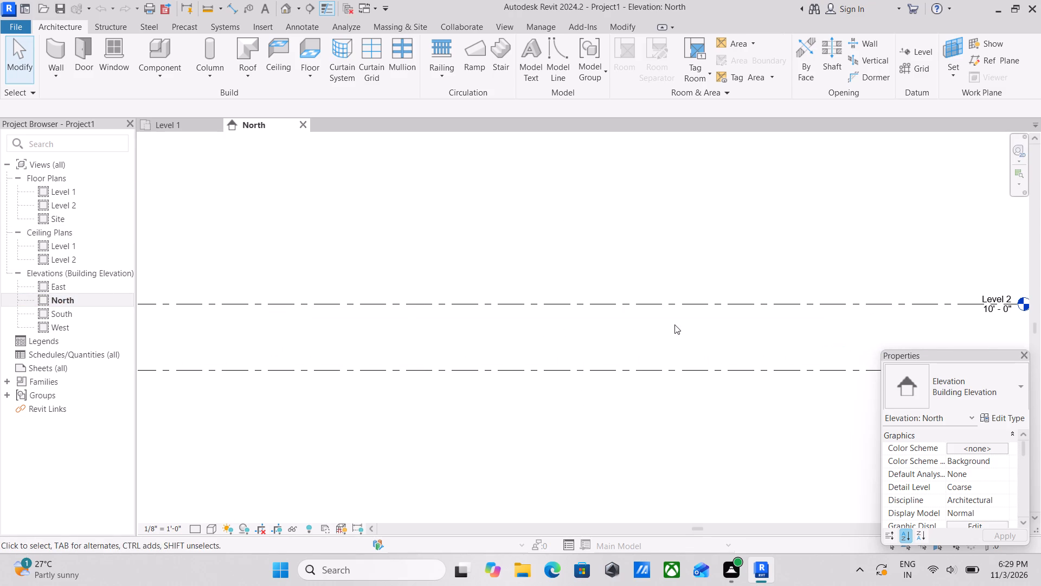
middle_click_drag(673, 324, 538, 323)
scroll(614, 339, "down", 1)
middle_click_drag(603, 333, 572, 324)
key("Escape")
scroll(578, 326, "up", 2)
middle_click(578, 327)
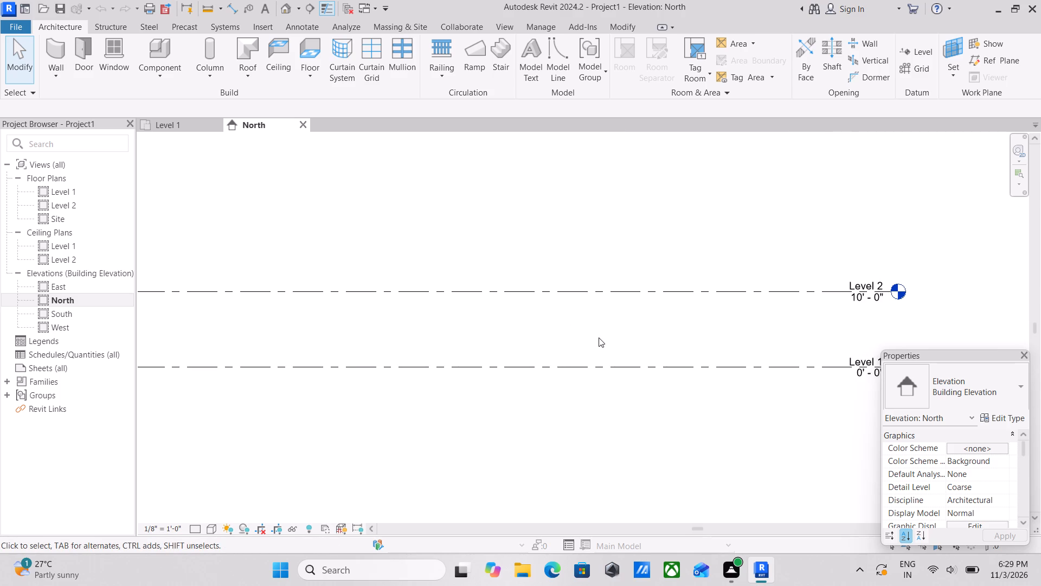
scroll(599, 337, "up", 2)
scroll(599, 337, "down", 1)
middle_click_drag(599, 337, 600, 347)
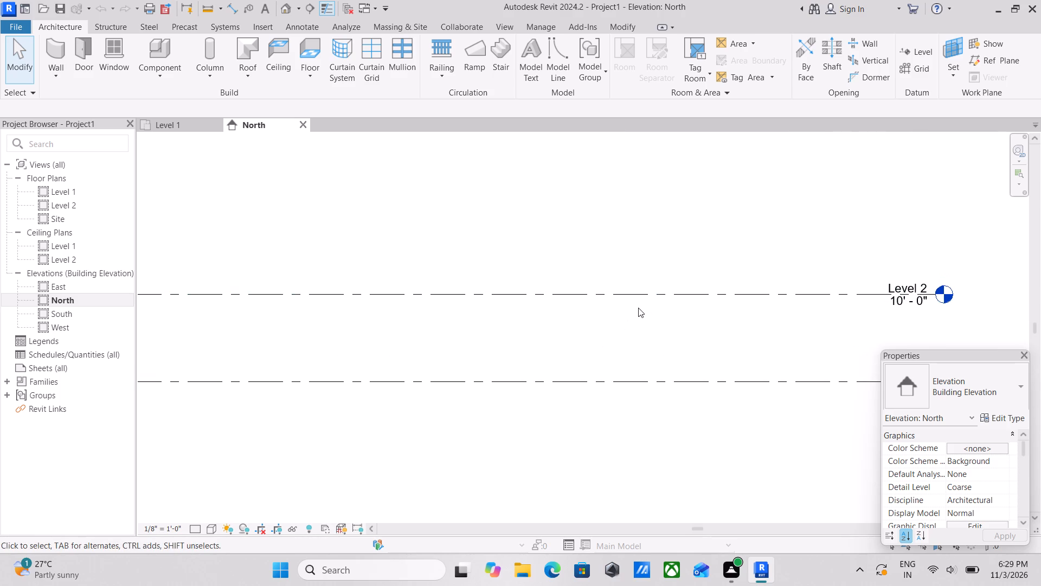
right_click(638, 308)
key("Escape")
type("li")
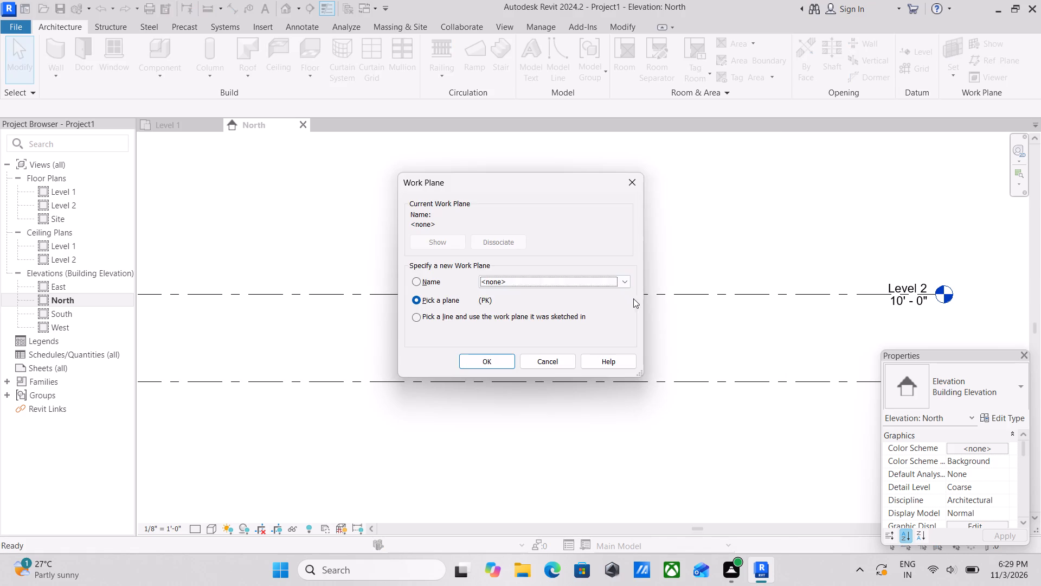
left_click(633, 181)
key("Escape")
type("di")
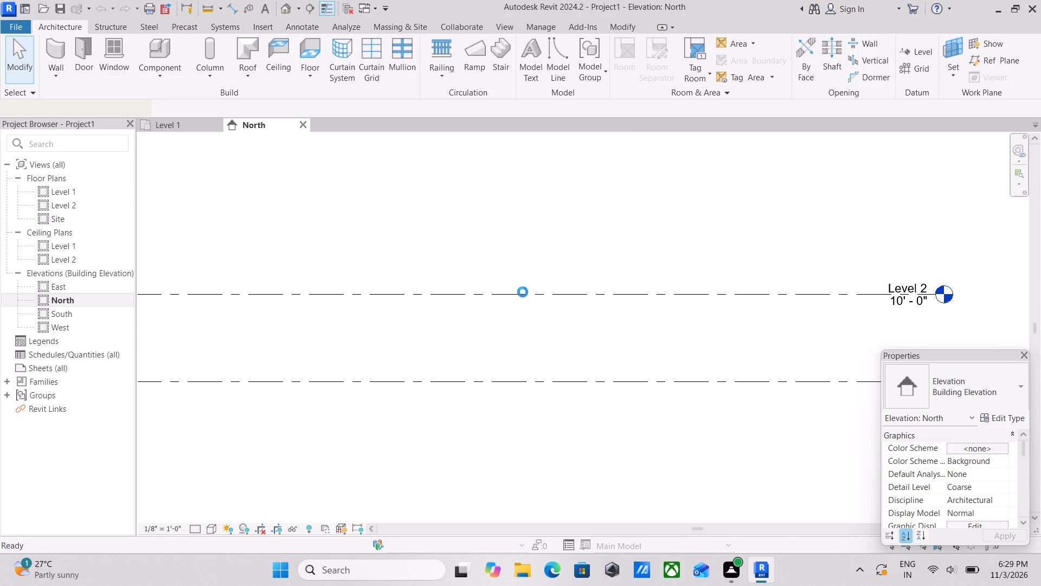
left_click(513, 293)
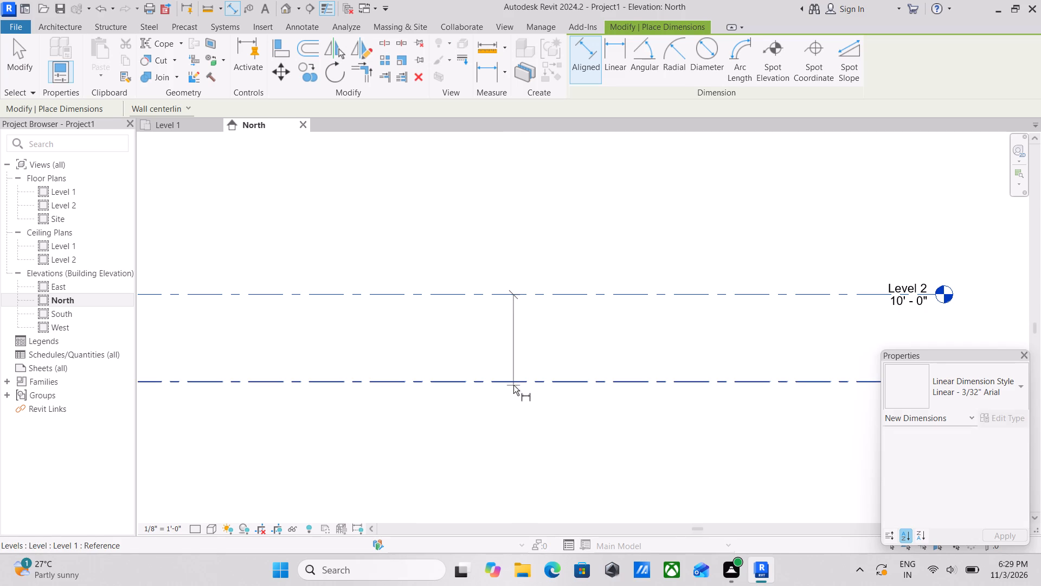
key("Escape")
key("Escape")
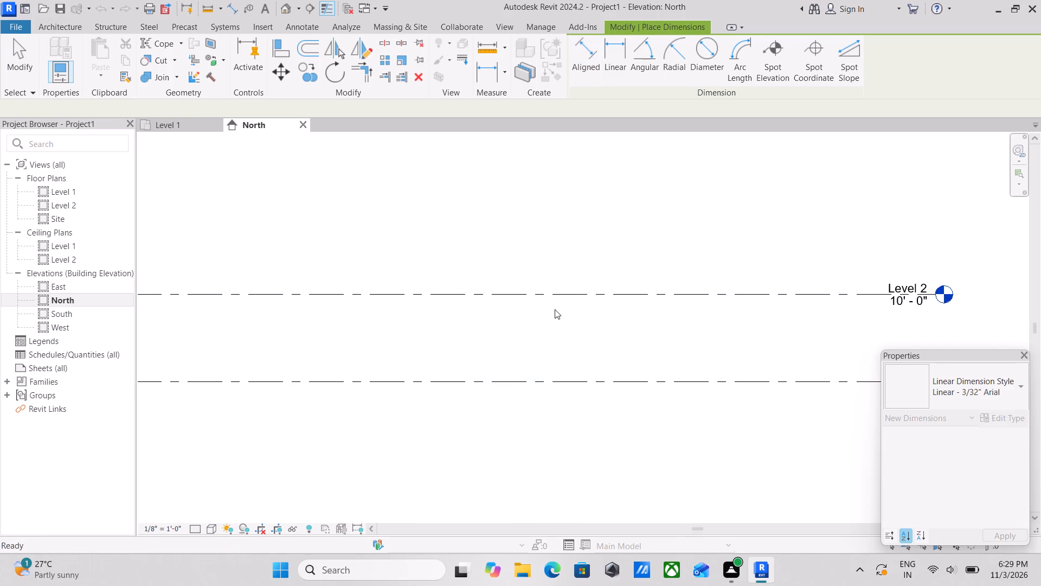
Add a new level in the North elevation by picking the Level 1 line with a 1' offset above it.
type("ll")
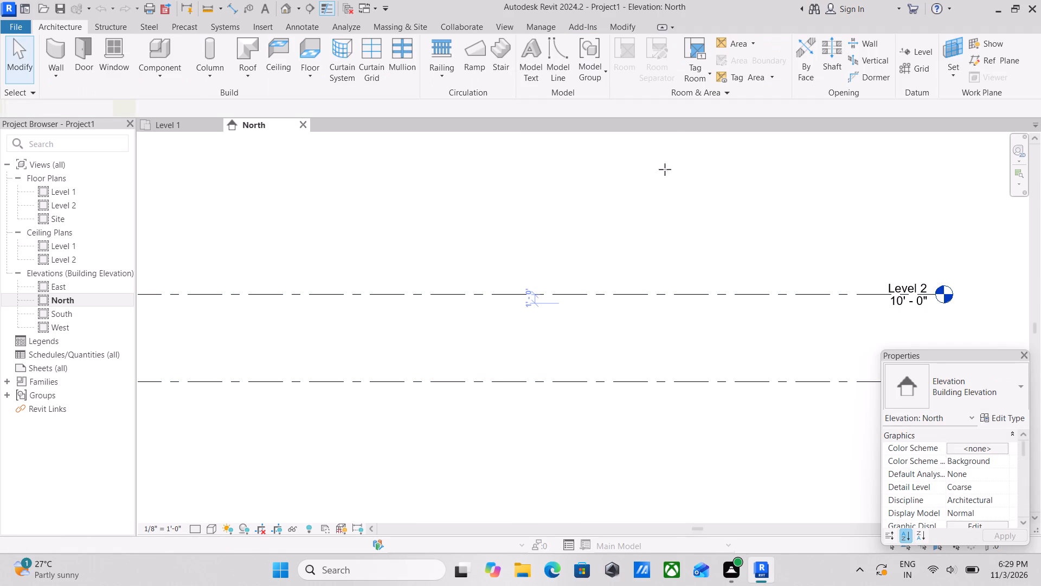
left_click(592, 43)
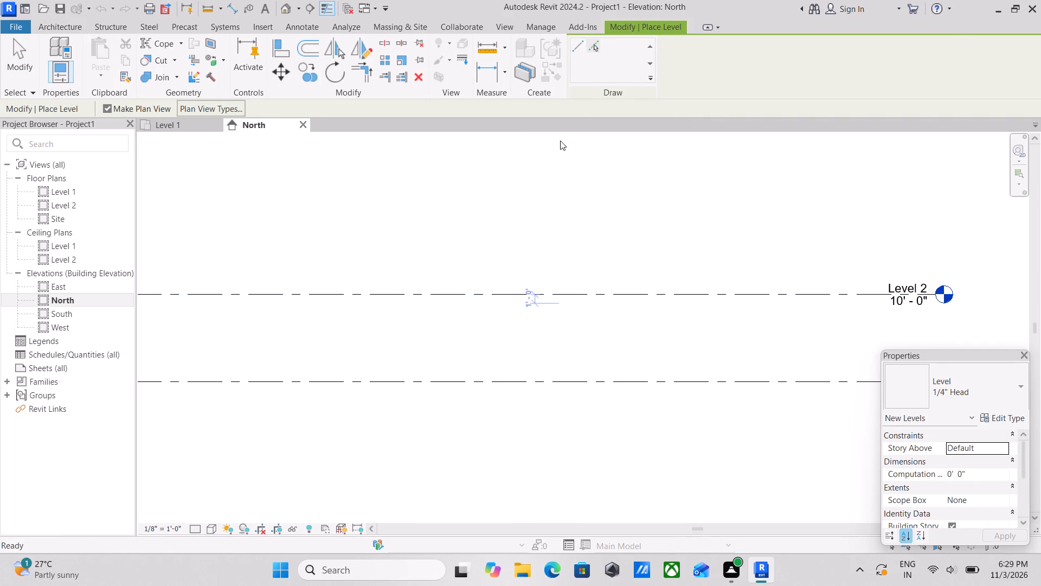
left_click_drag(321, 110, 204, 136)
type("1'")
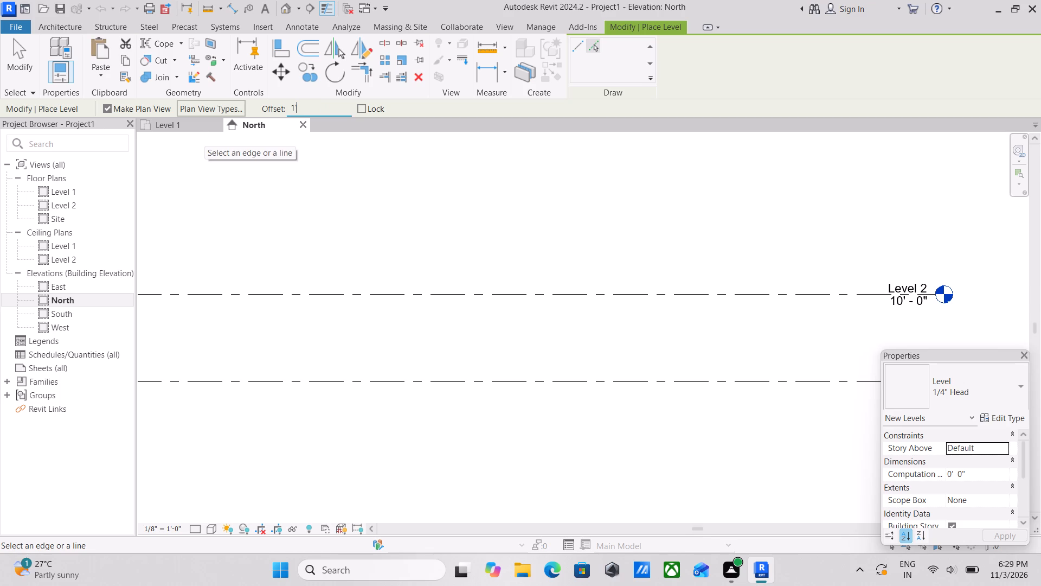
key("Return")
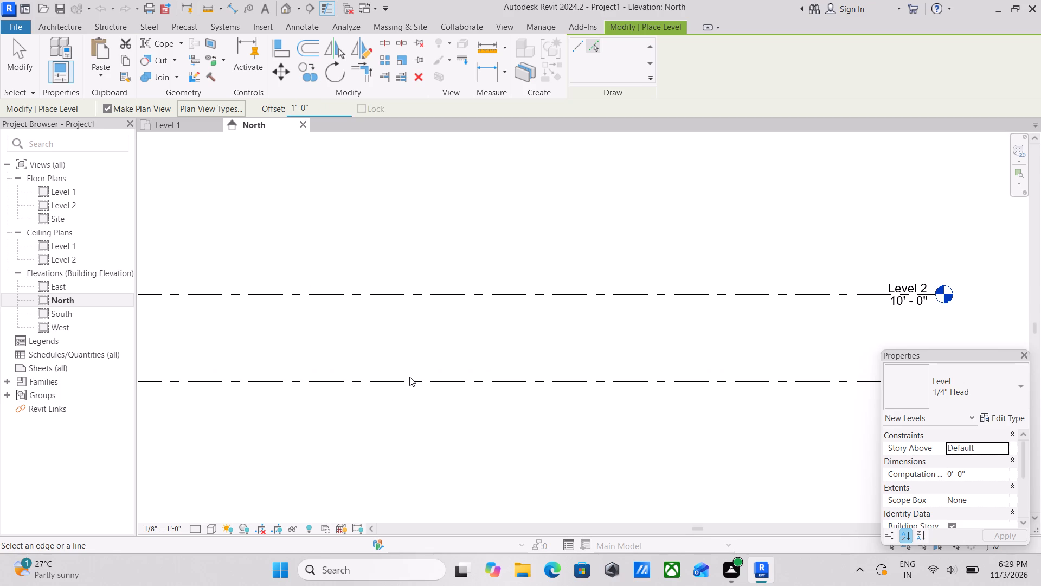
left_click(409, 377)
scroll(512, 354, "down", 2)
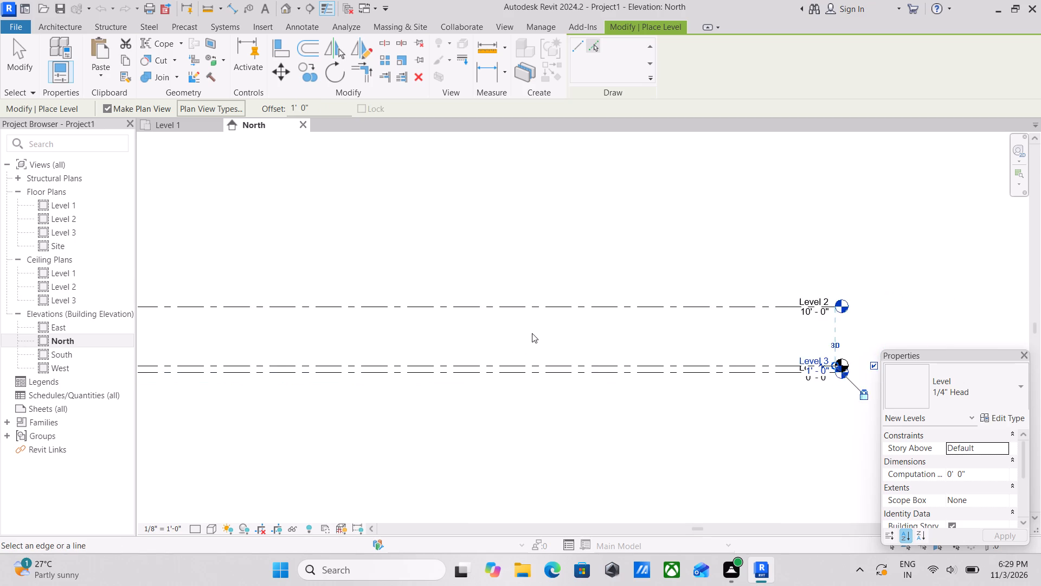
middle_click_drag(531, 333, 447, 307)
key("Escape")
scroll(682, 375, "up", 3)
key("Escape")
key("Escape")
scroll(765, 345, "up", 3)
middle_click_drag(775, 345, 708, 345)
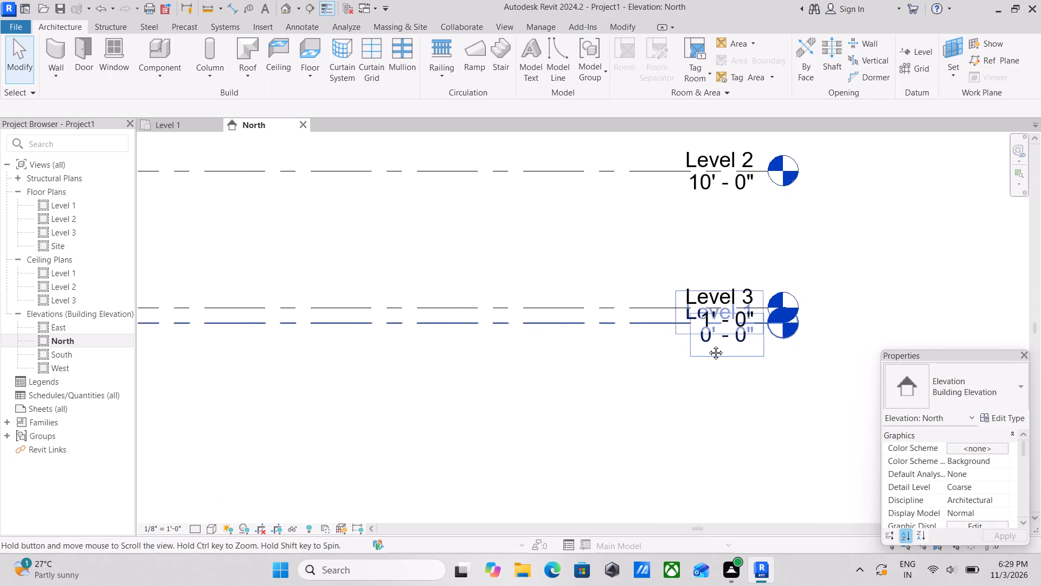
middle_click_drag(708, 345, 701, 347)
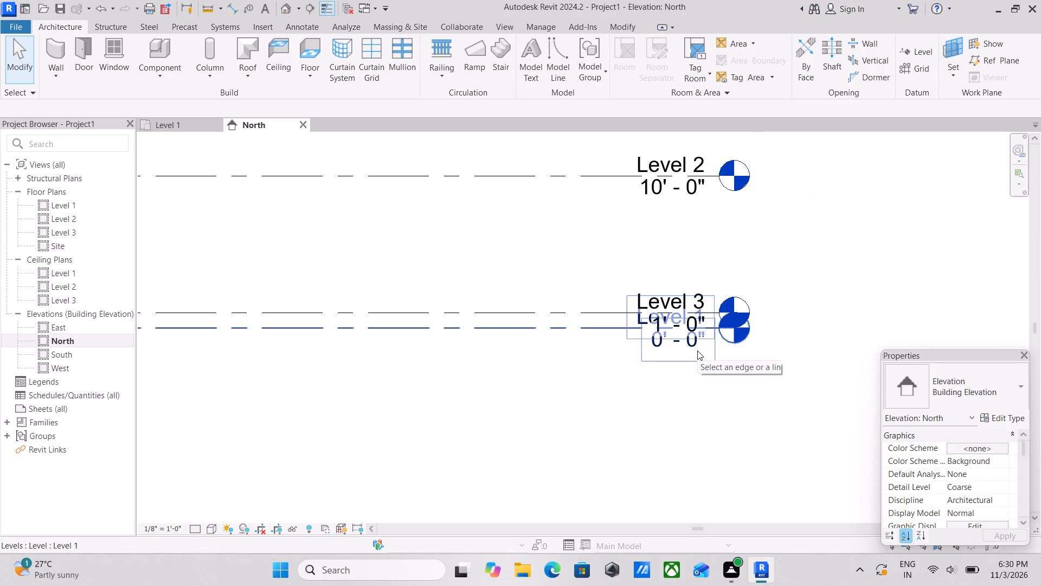
key("Escape")
scroll(818, 348, "down", 2)
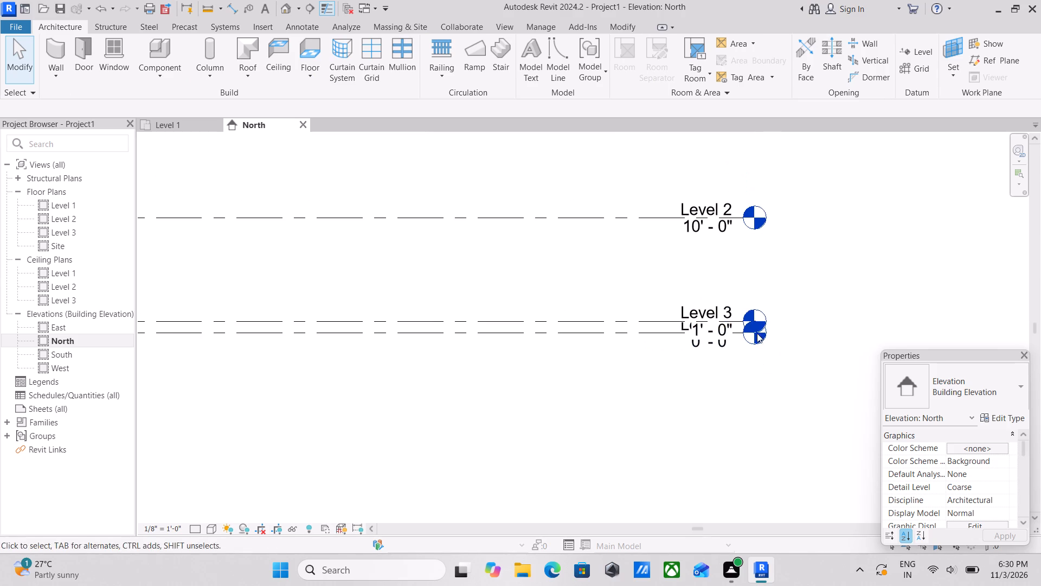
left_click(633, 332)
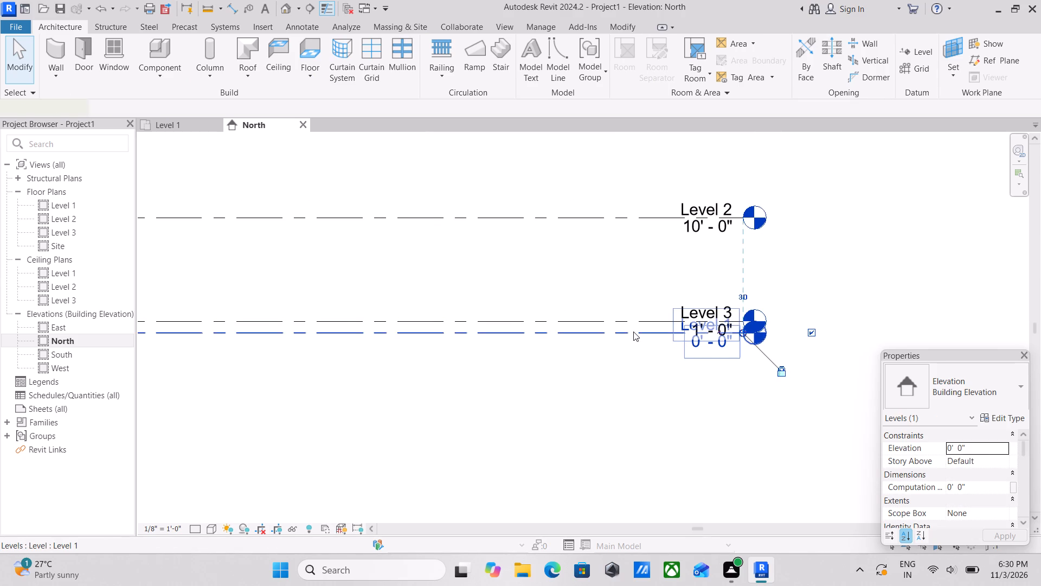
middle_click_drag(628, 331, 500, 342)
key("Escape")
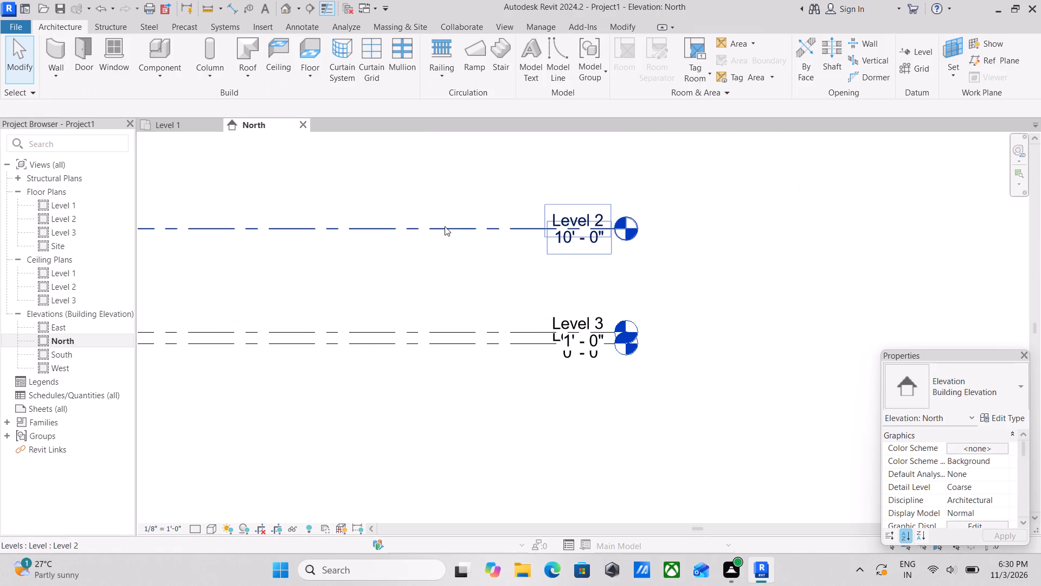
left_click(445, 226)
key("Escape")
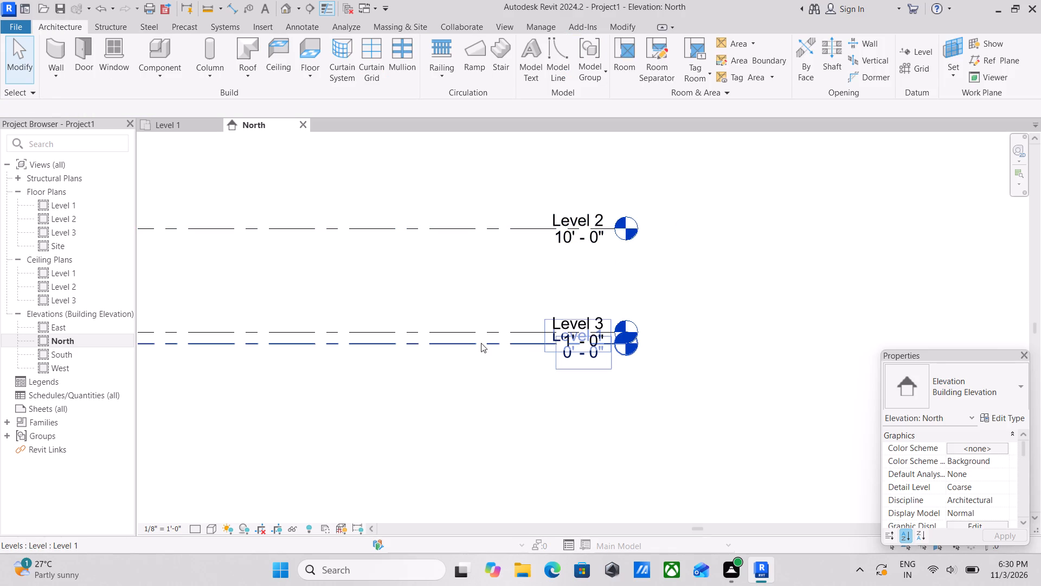
Unlock Level 3's end from the other levels' alignment and extend its line so its head sits well beyond theirs.
left_click(460, 332)
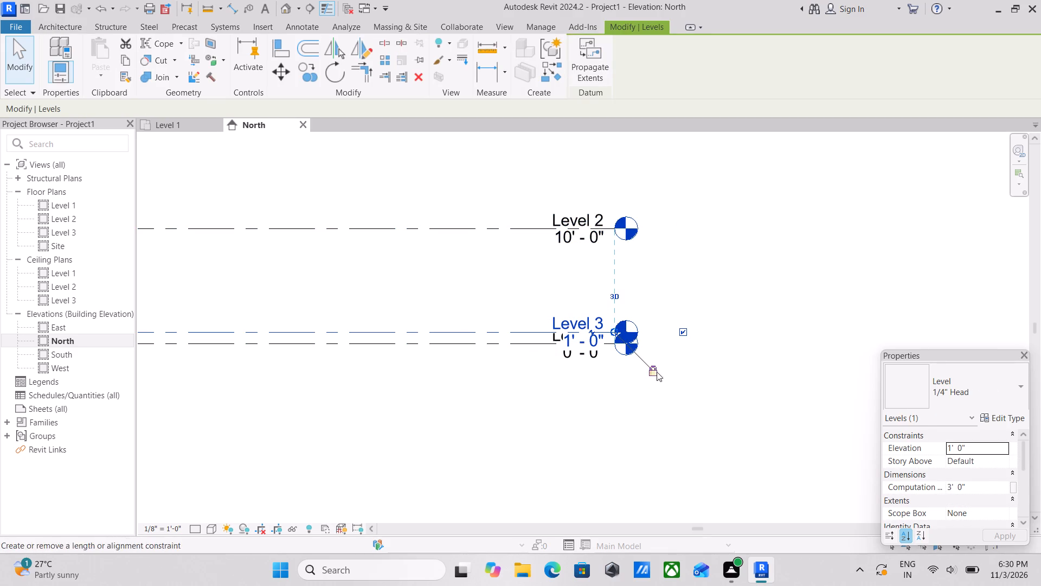
left_click(657, 372)
left_click_drag(614, 331, 616, 331)
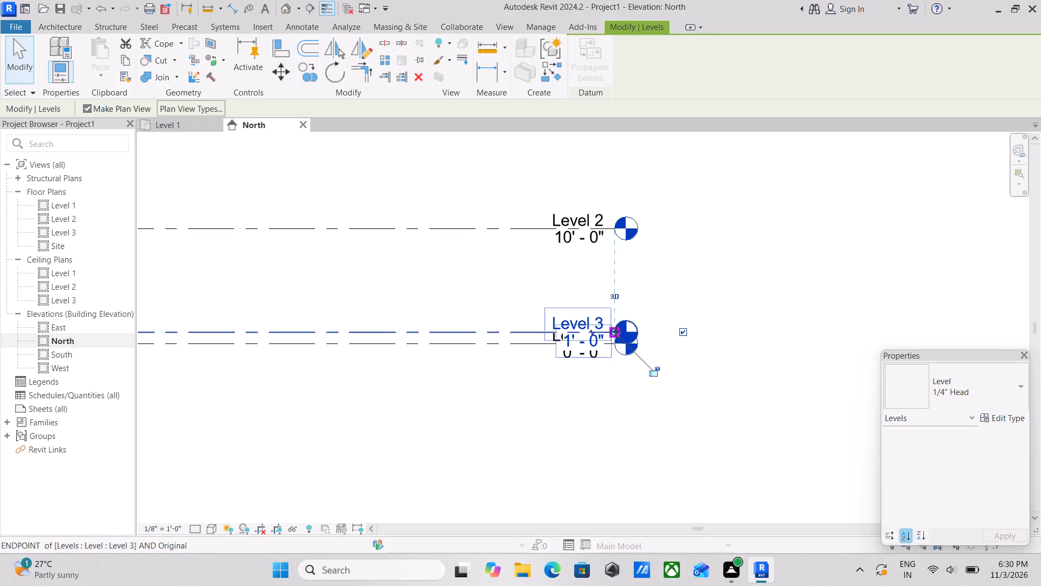
left_click_drag(616, 331, 865, 339)
key("Escape")
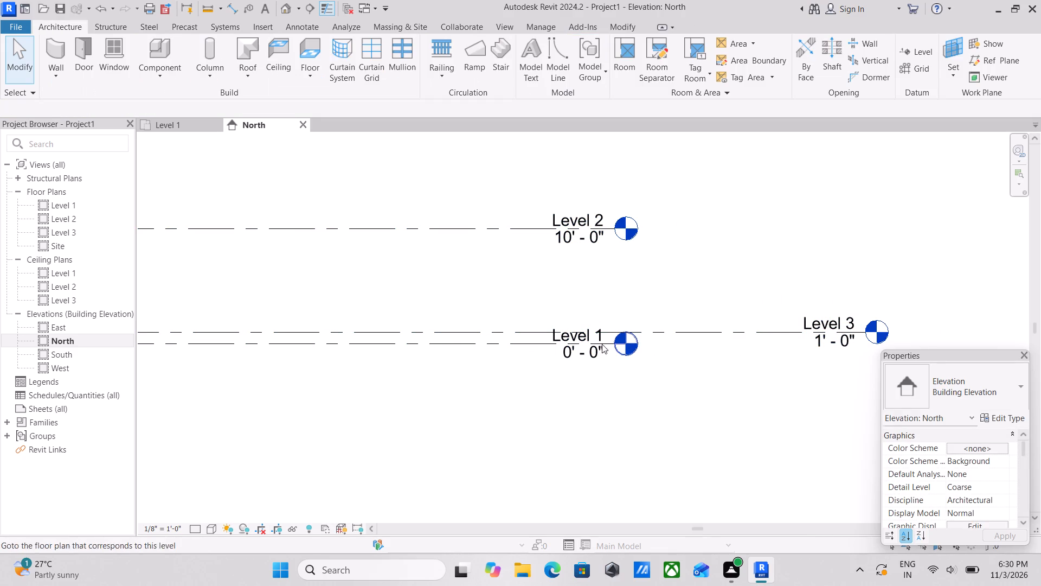
key("Escape")
Rename Level 1 as GROUND LVL and rename its corresponding views too.
scroll(590, 339, "down", 1)
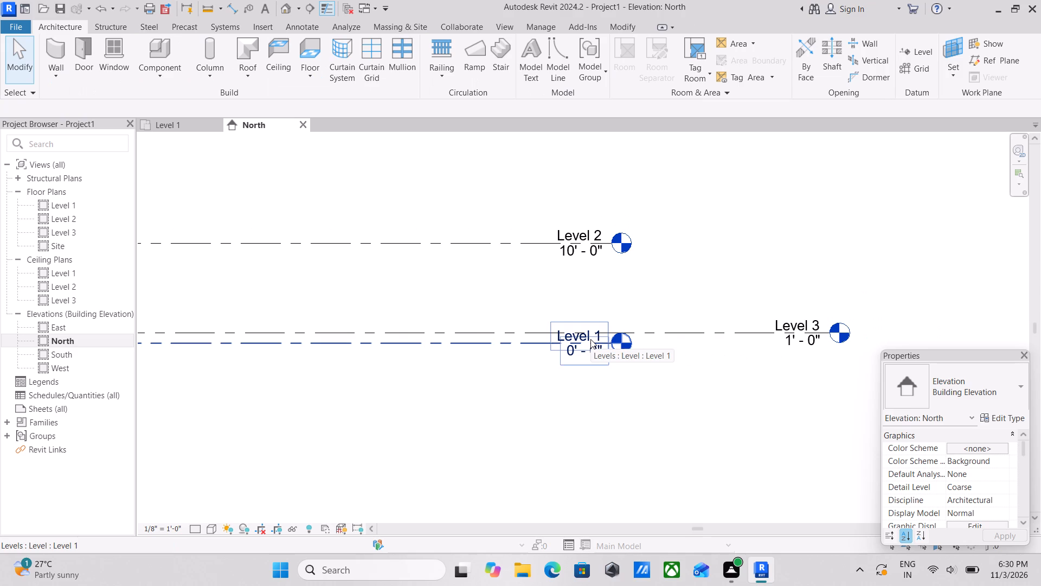
scroll(590, 339, "up", 7)
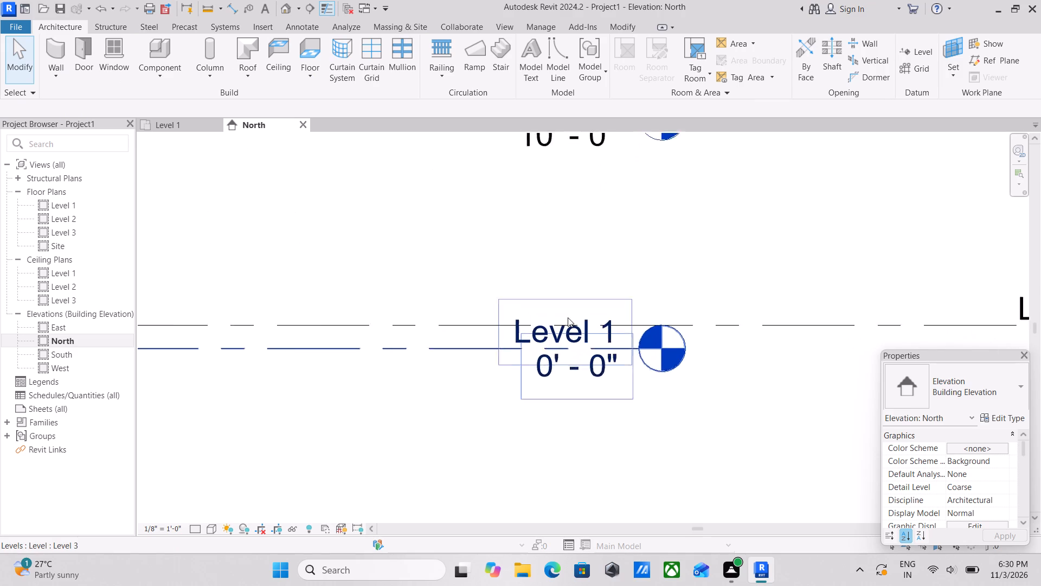
double_click(582, 335)
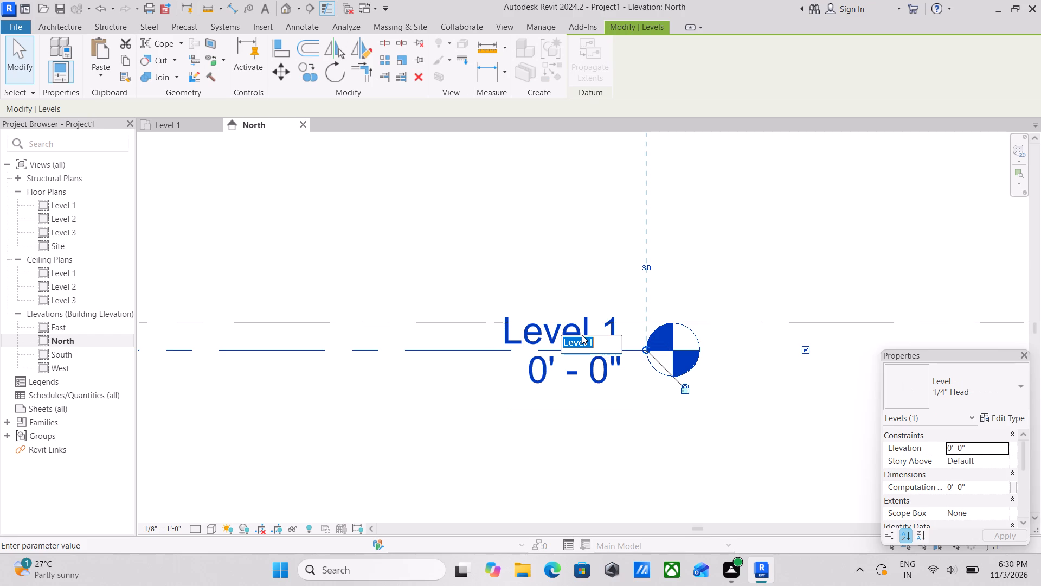
type("gr")
key("BackSpace")
key("BackSpace")
key("BackSpace")
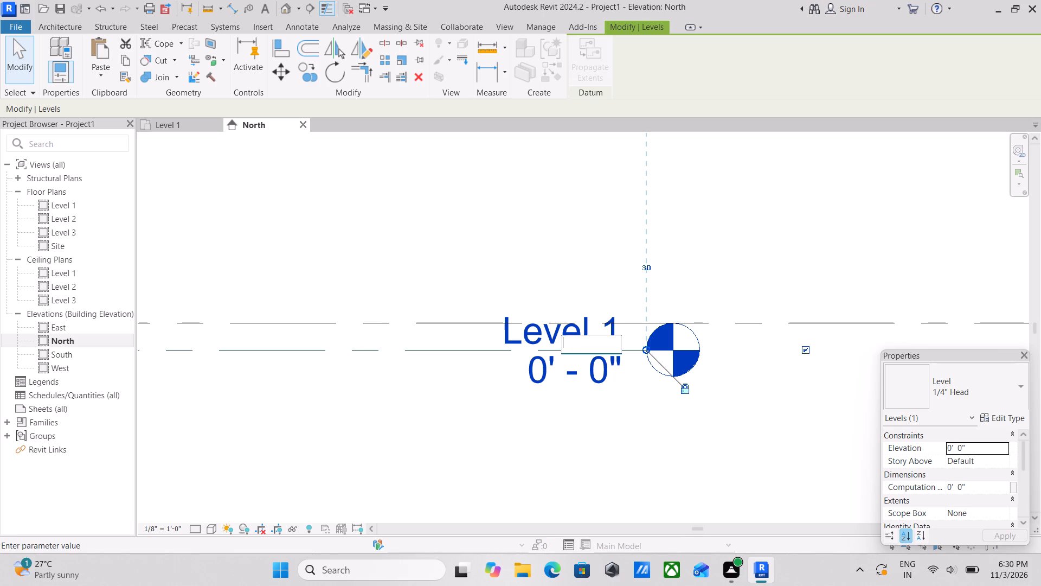
key("g")
type("ROUN")
key("d")
key("space")
type("FL")
key("BackSpace")
key("BackSpace")
type("LV")
key("l")
key("Return")
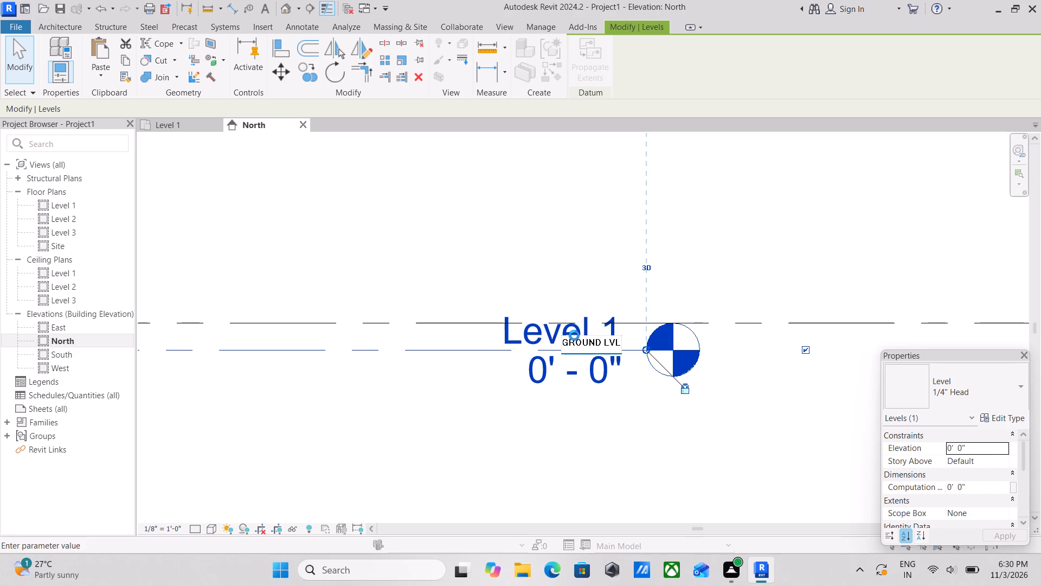
left_click(570, 279)
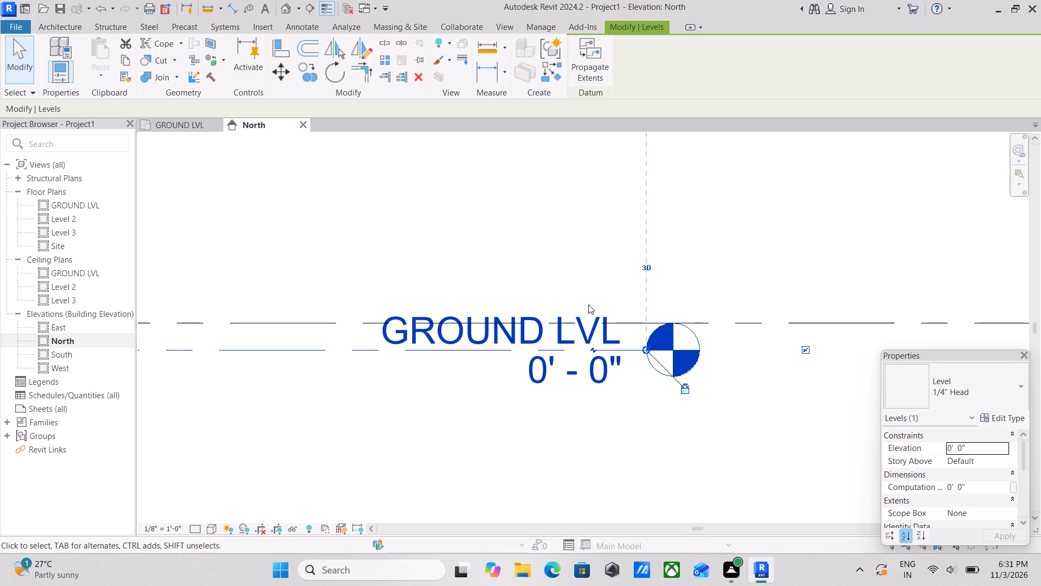
Rename Level 3 as GROUND FLOOR and rename its corresponding views too.
scroll(605, 302, "down", 3)
key("Escape")
scroll(652, 300, "down", 4)
scroll(538, 253, "down", 2)
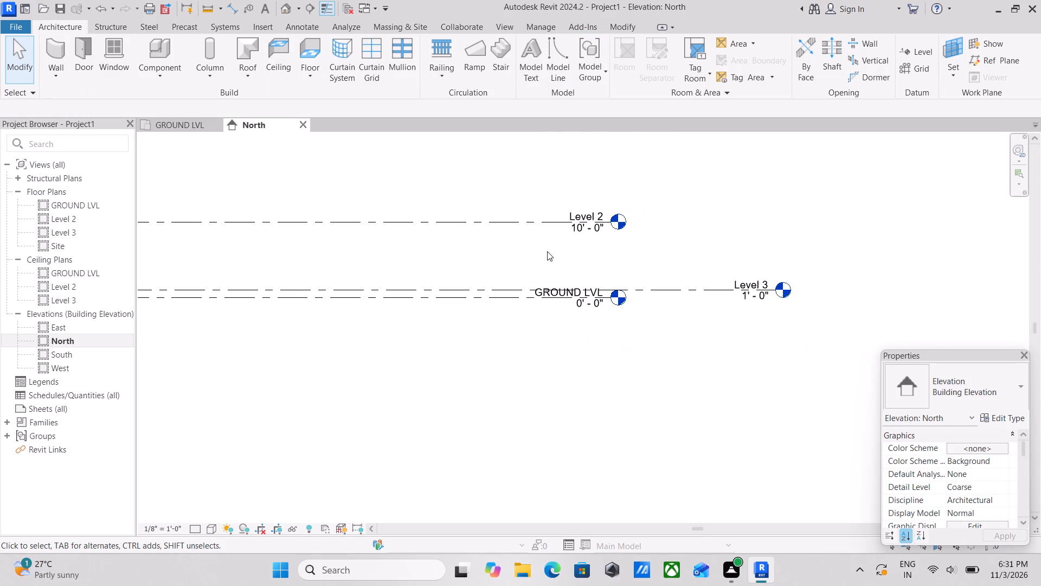
scroll(721, 319, "up", 2)
scroll(770, 281, "up", 5)
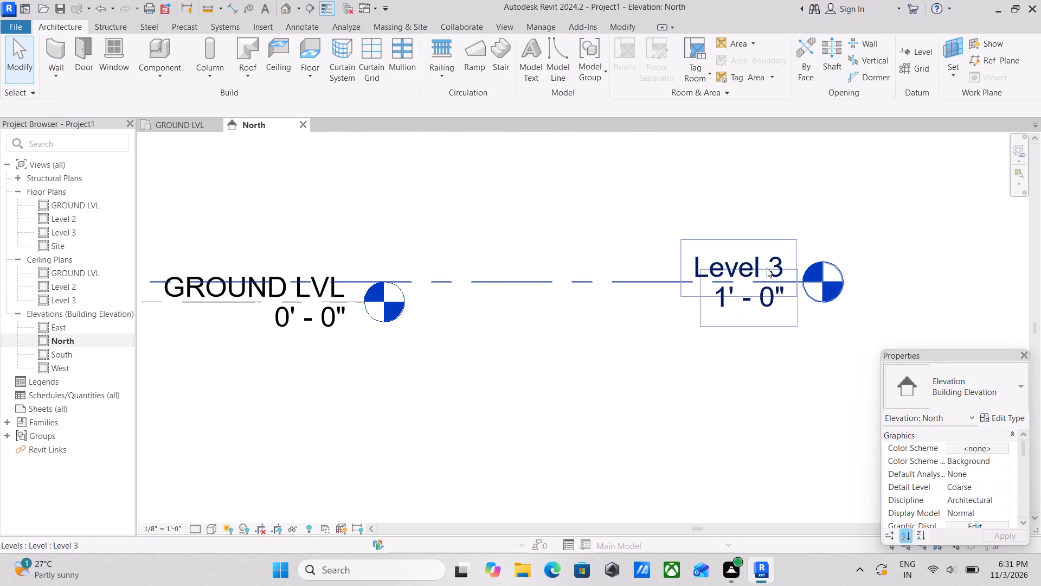
left_click(763, 269)
left_click(763, 269)
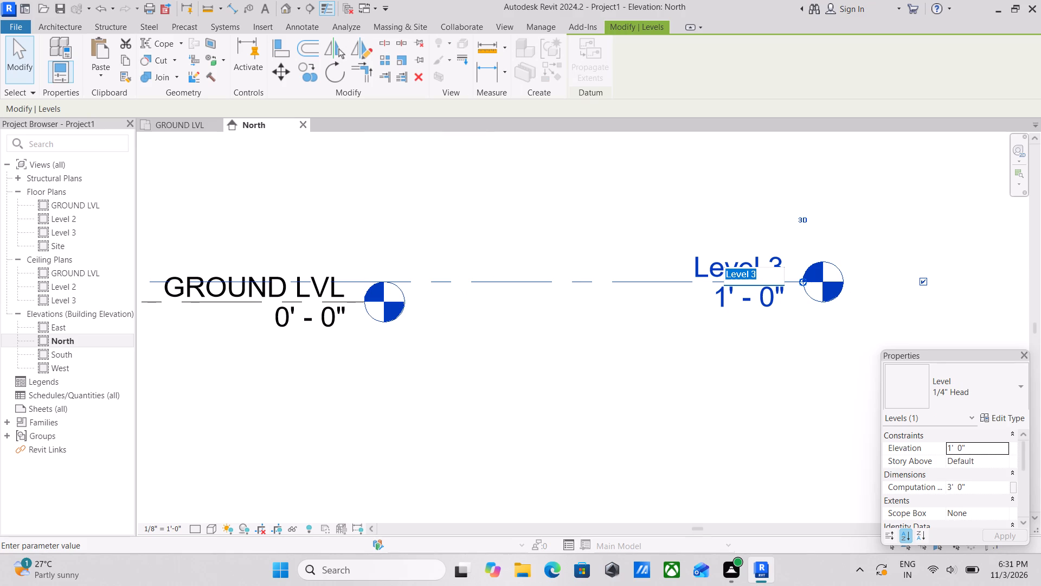
key("g")
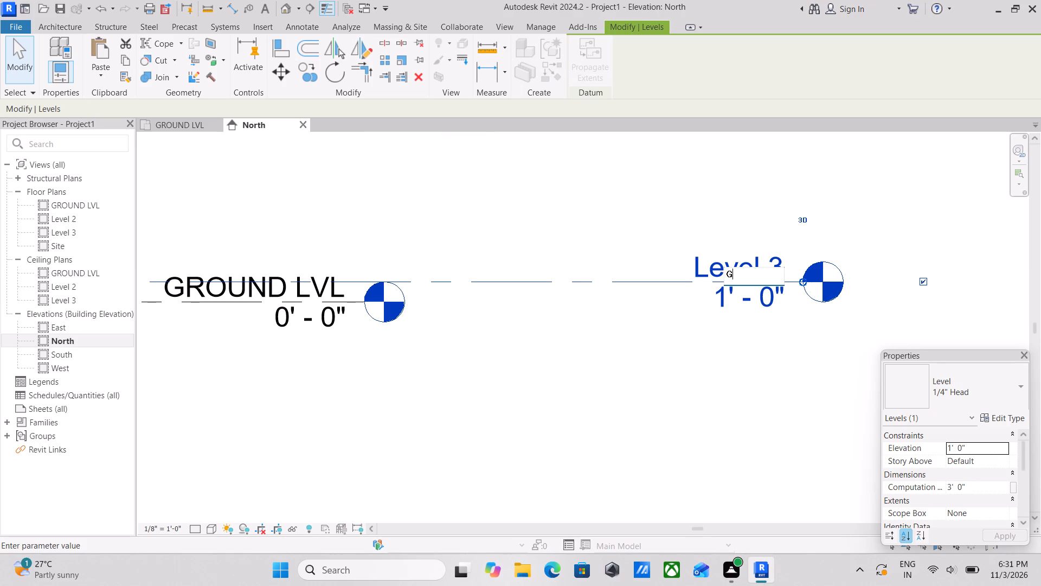
key("r")
type("OUND")
key("space")
type("L")
key("BackSpace")
key("f")
type("LOO")
key("r")
key("Return")
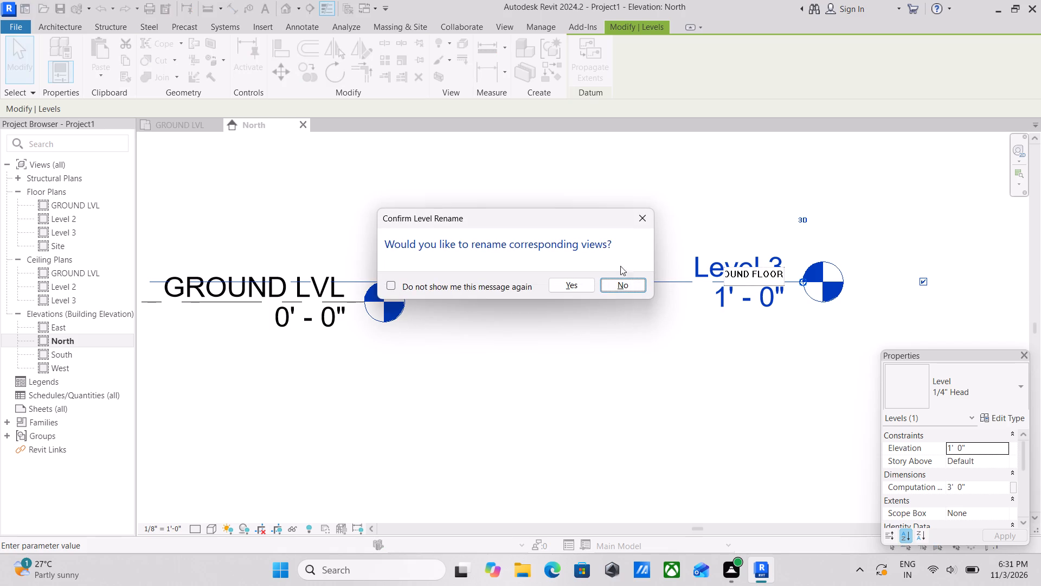
left_click(564, 291)
Place an aligned dimension between the Level 2 and GROUND FLOOR lines.
scroll(772, 334, "down", 3)
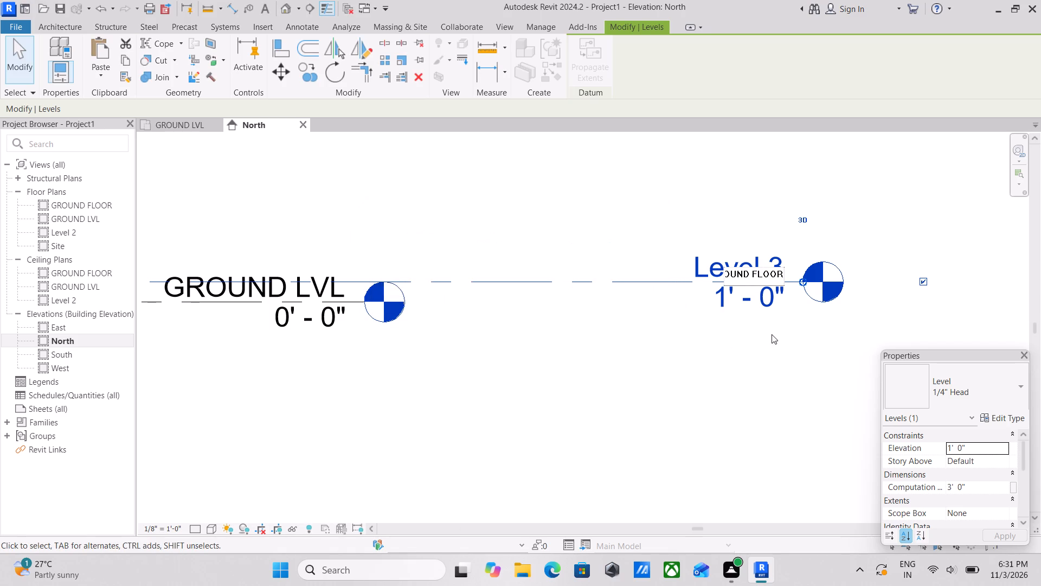
scroll(406, 244, "down", 2)
scroll(442, 270, "down", 3)
middle_click_drag(450, 238, 484, 250)
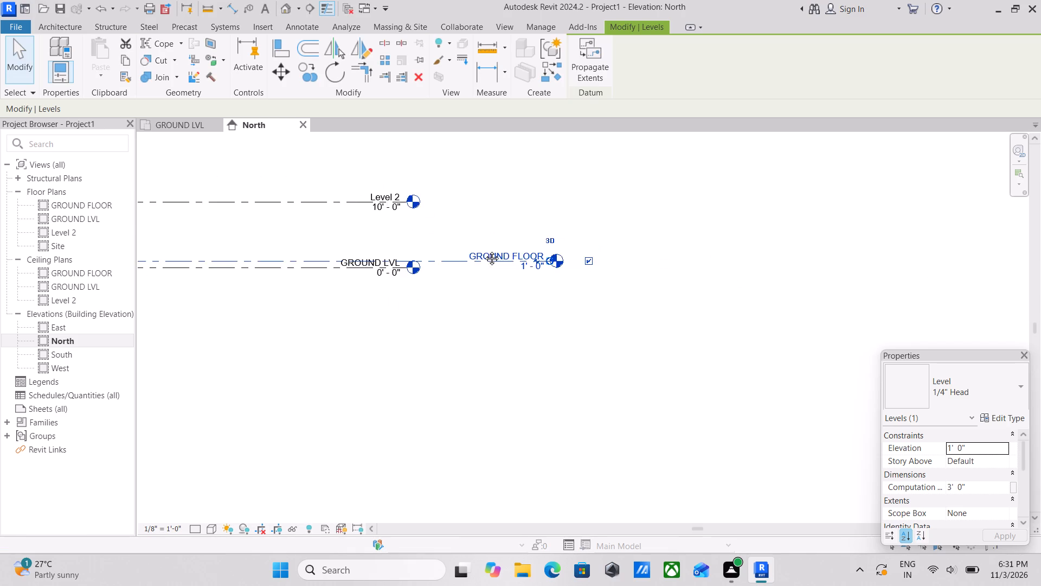
middle_click_drag(484, 250, 659, 294)
scroll(438, 268, "up", 3)
key("Escape")
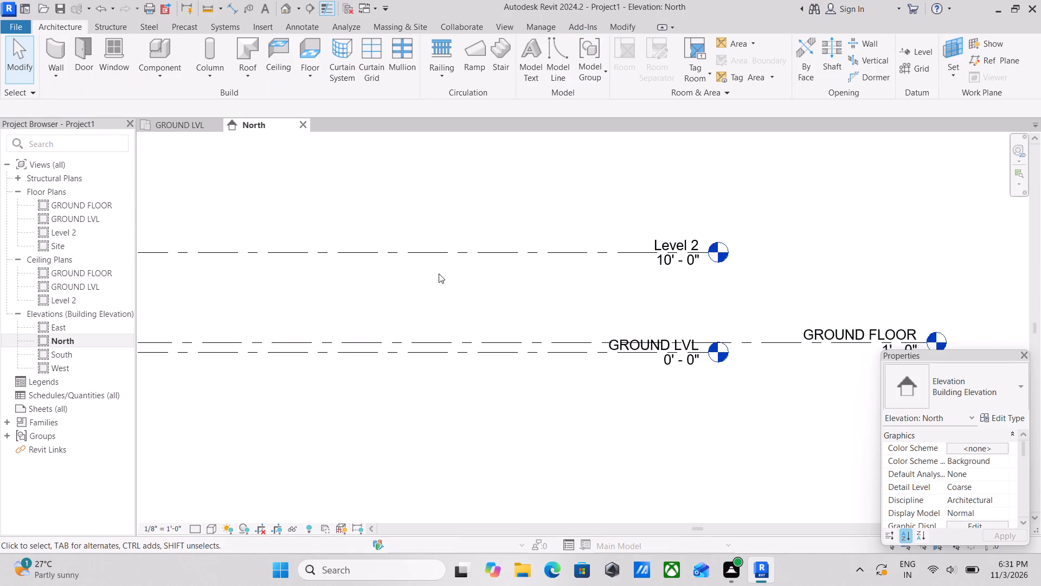
type("DI")
left_click(439, 255)
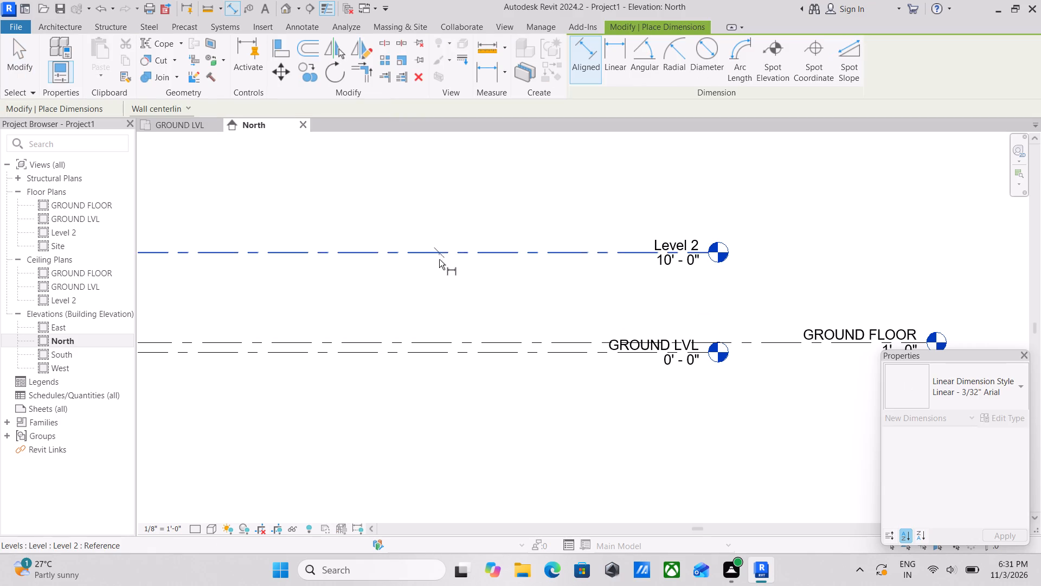
left_click(425, 343)
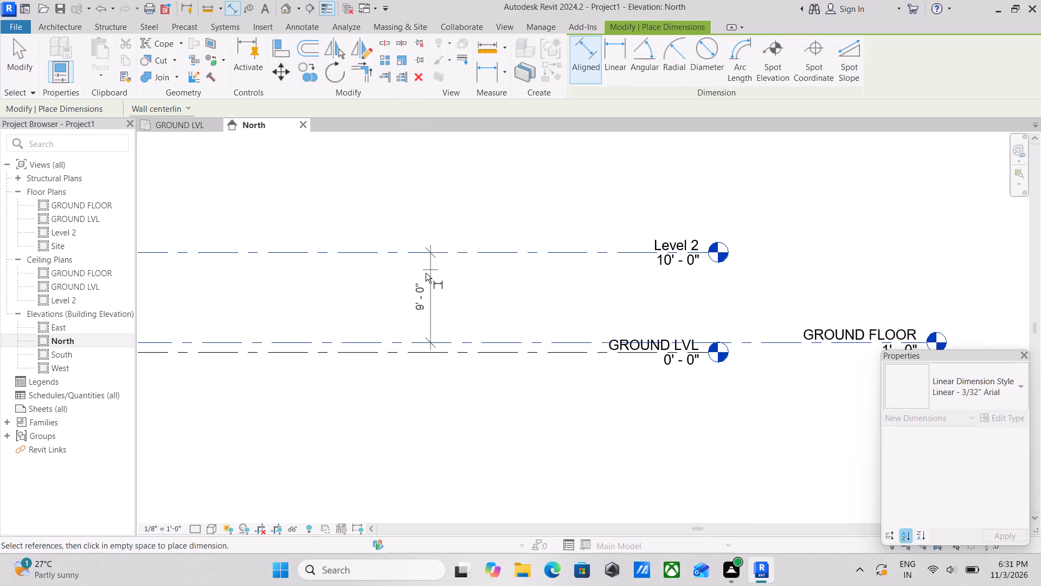
left_click(408, 289)
middle_click_drag(558, 297, 682, 309)
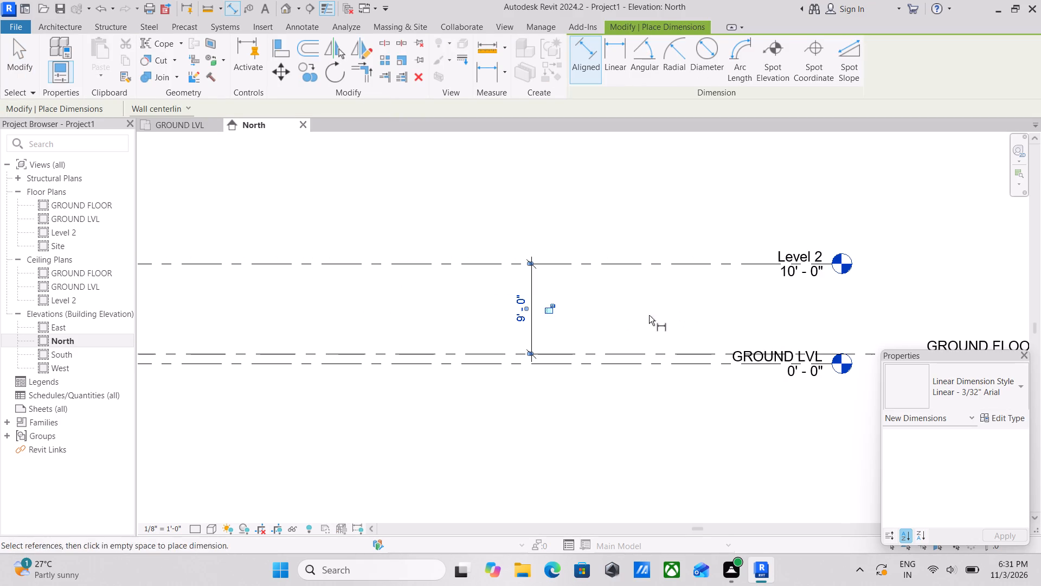
key("Escape")
key("Escape")
key("Escape")
Move Level 2 by setting its dimension from the GROUND FLOOR line to 10'.
left_click(500, 264)
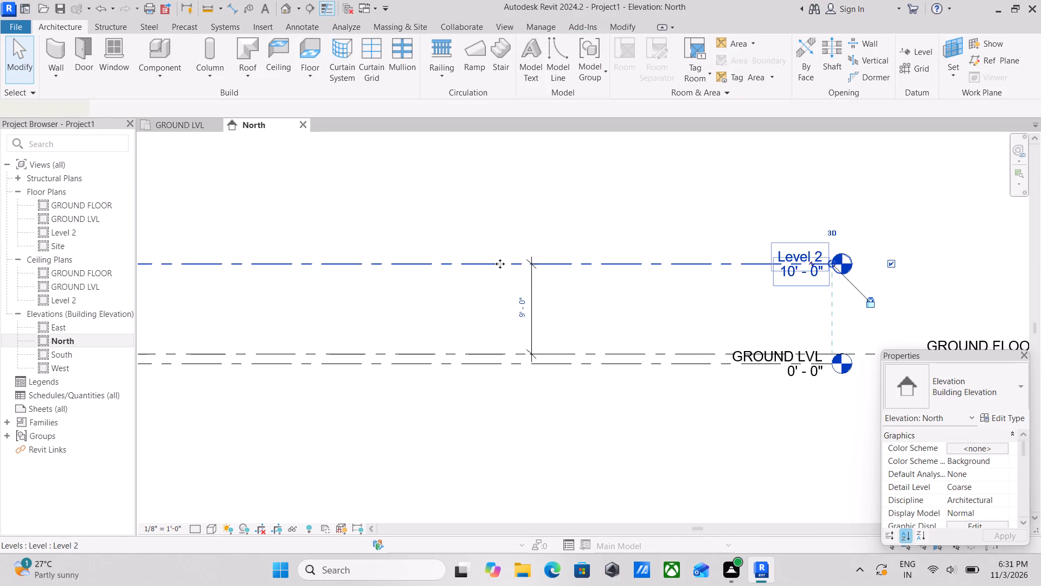
left_click(522, 302)
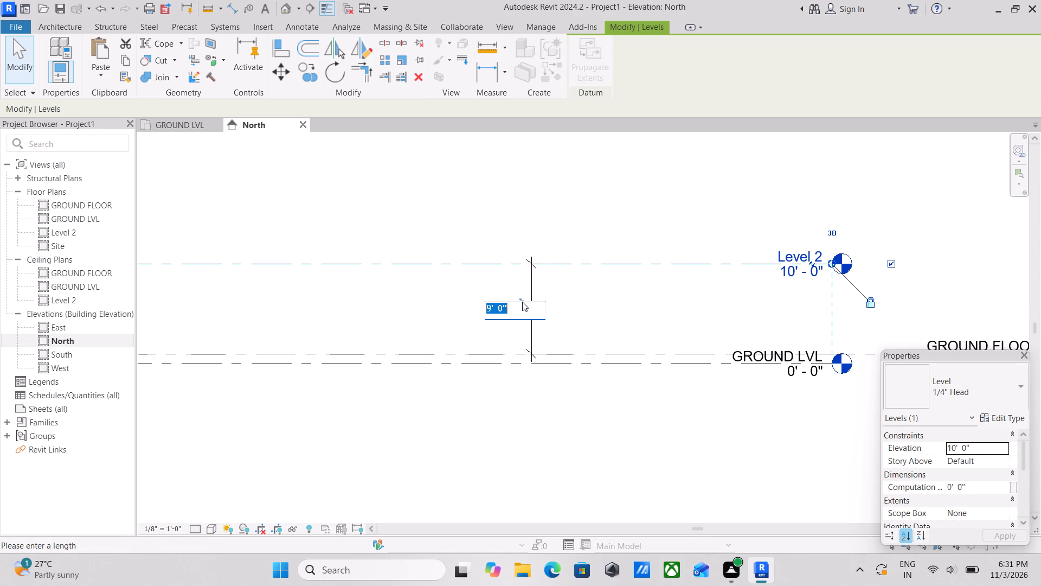
type("10'")
key("Return")
scroll(550, 301, "down", 2)
key("Escape")
Create a new level by picking the Level 2 line with an upward offset of 10'.
scroll(585, 308, "down", 1)
scroll(491, 304, "up", 1)
middle_click_drag(531, 308, 592, 335)
middle_click_drag(671, 318, 704, 328)
middle_click_drag(513, 232, 568, 275)
type("LL")
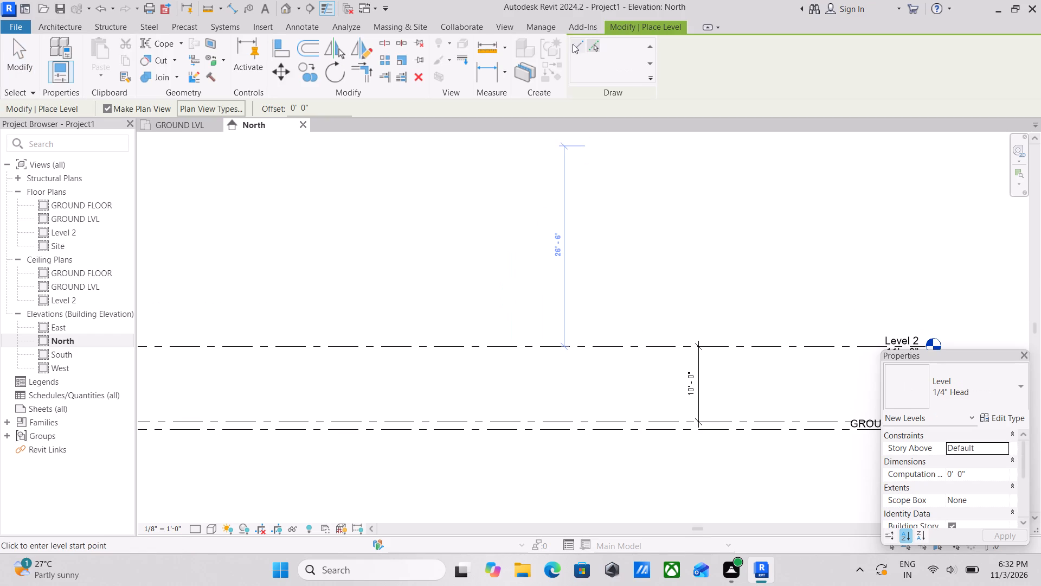
left_click(588, 47)
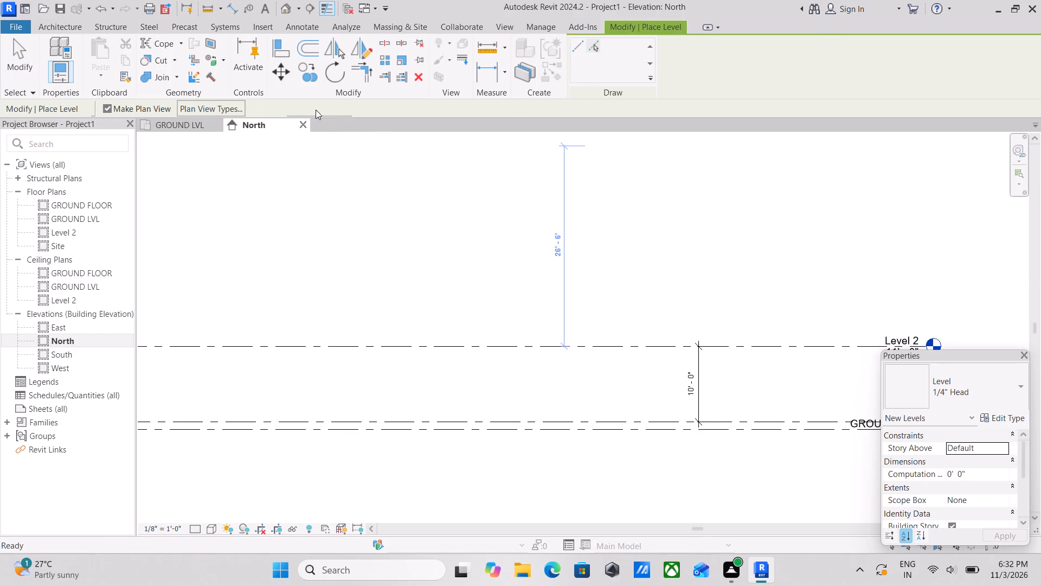
left_click_drag(315, 106, 286, 108)
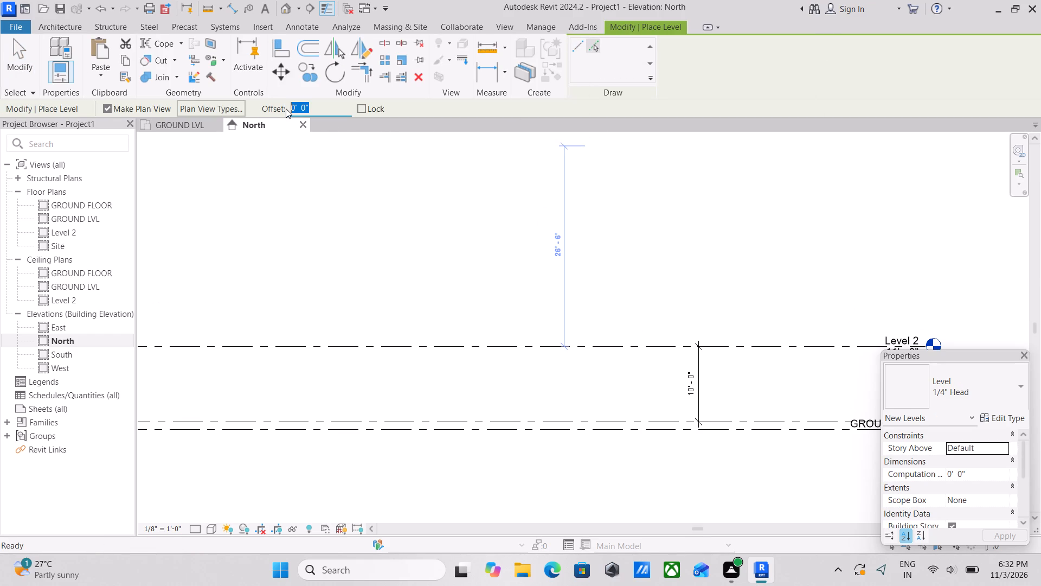
type("10'")
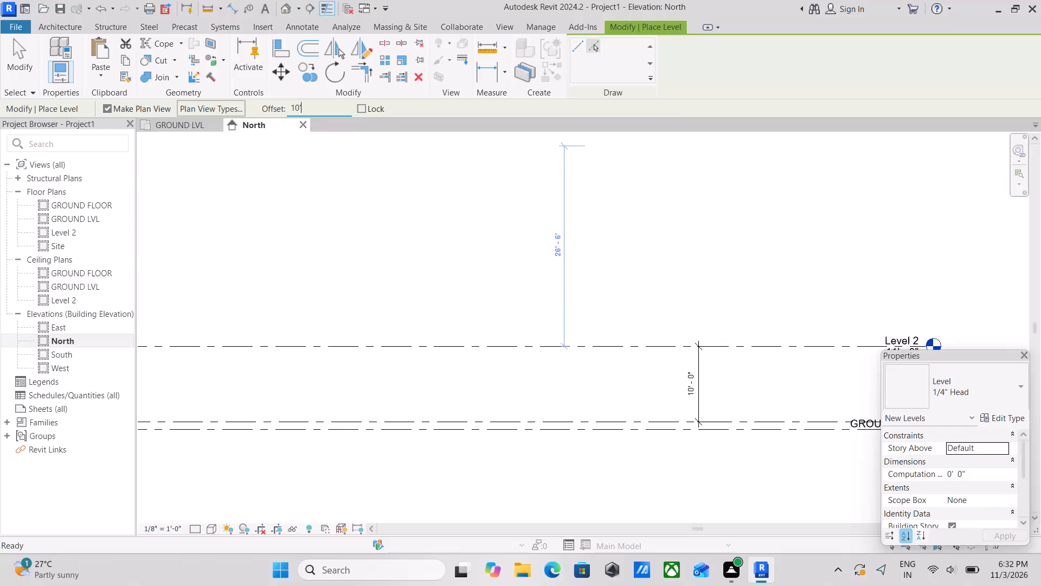
key("Return")
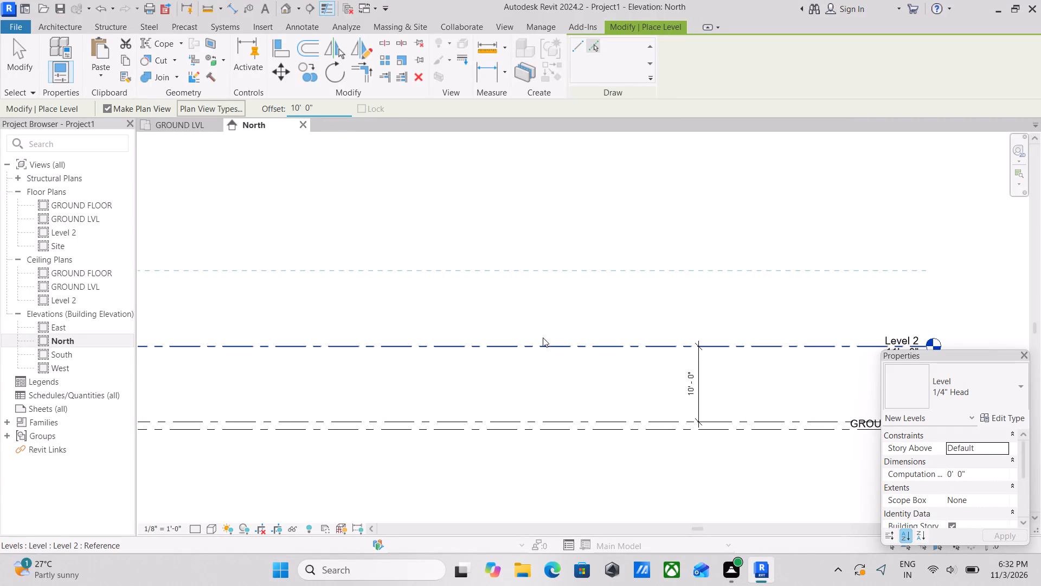
left_click(608, 342)
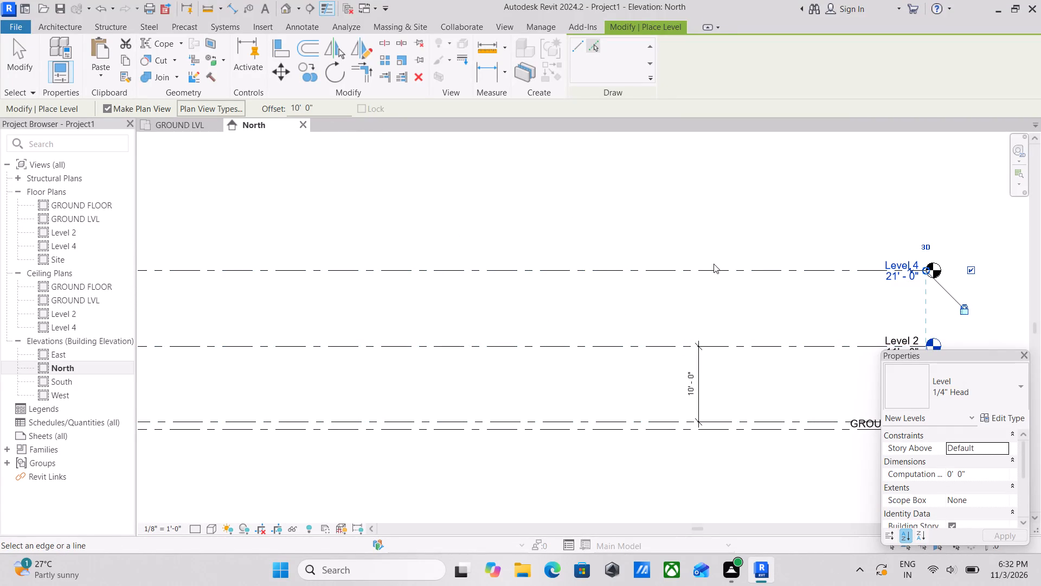
scroll(714, 264, "down", 3)
key("Escape")
scroll(799, 307, "down", 1)
middle_click_drag(798, 305, 646, 248)
key("Escape")
scroll(683, 260, "up", 6)
key("Escape")
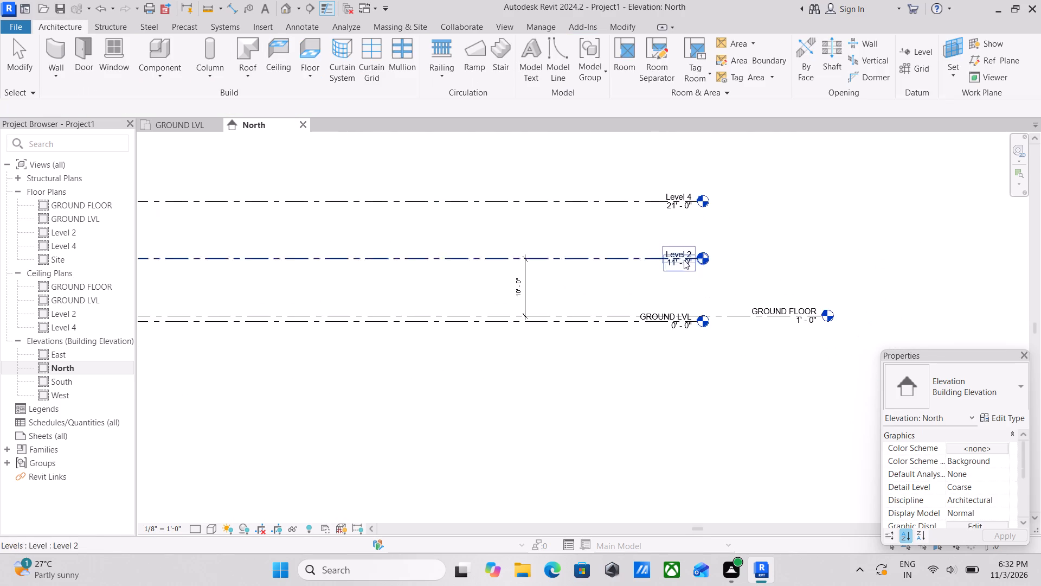
Rename Level 2 as FIRST FLOOR and rename its corresponding views too.
scroll(684, 260, "up", 12)
key("Escape")
double_click(676, 244)
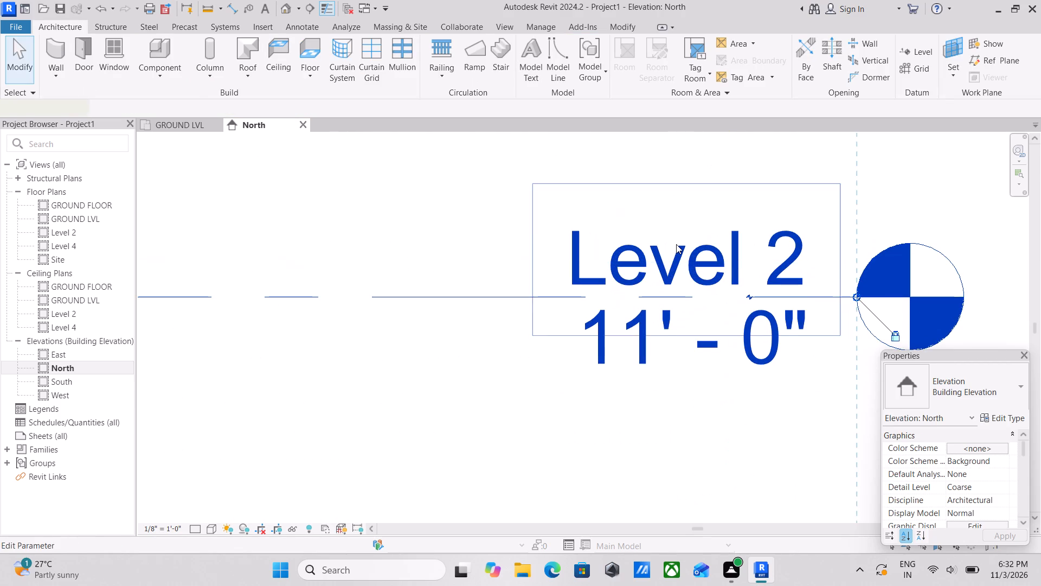
type("FI")
type("RST")
key("space")
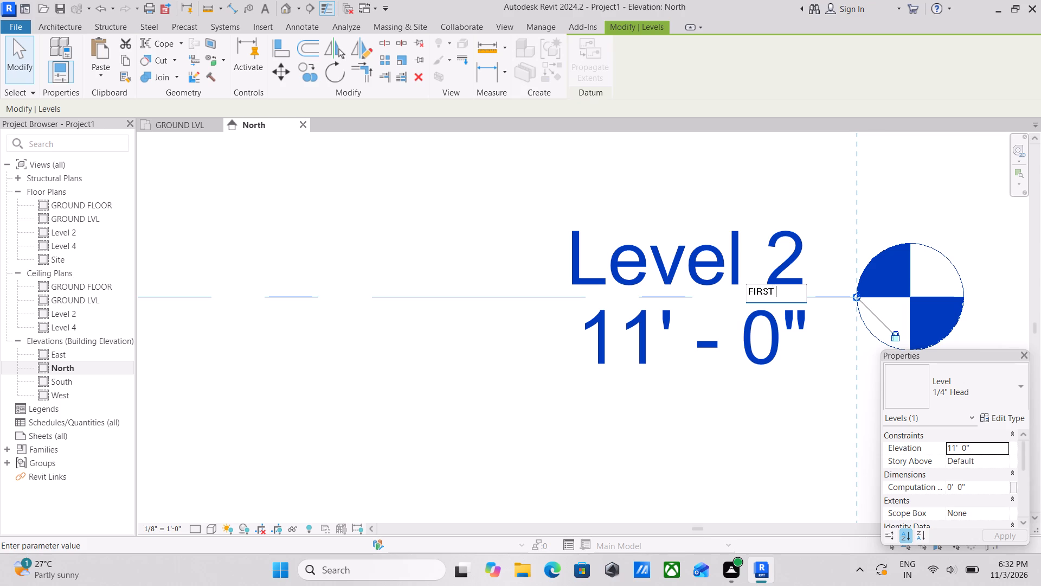
type("FLOOR")
key("Return")
scroll(689, 255, "up", 1)
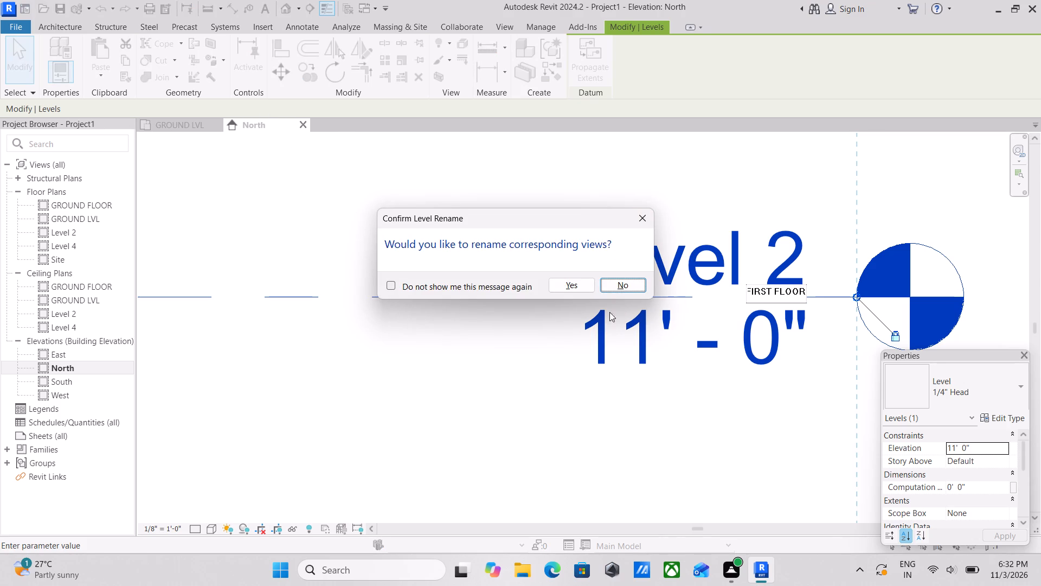
left_click(579, 286)
Rename Level 4, the topmost level, as SECOND FLR and rename its corresponding views too.
scroll(598, 284, "down", 4)
scroll(531, 254, "down", 2)
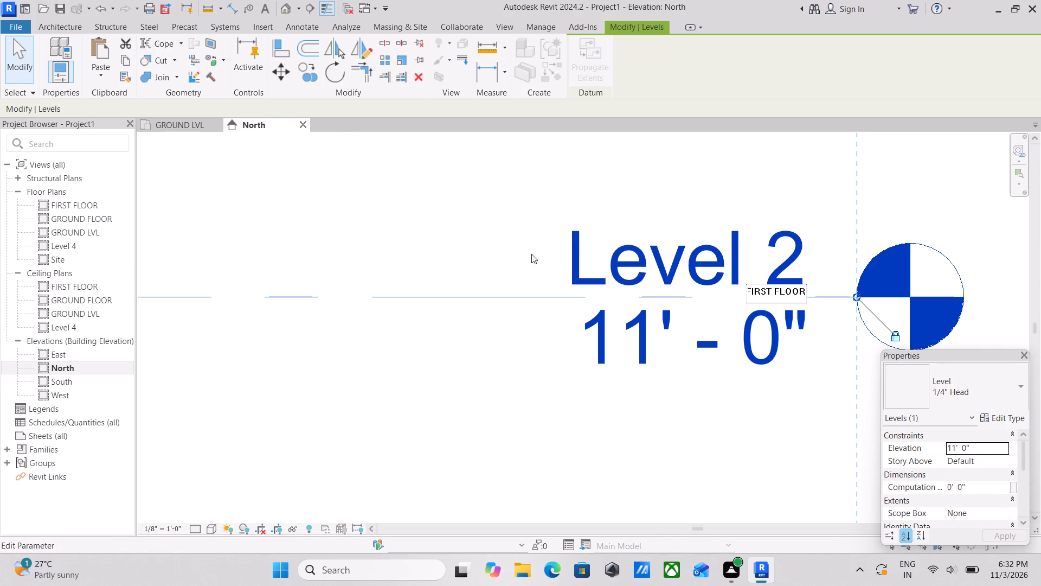
scroll(531, 254, "down", 6)
scroll(577, 241, "down", 2)
middle_click_drag(579, 245, 684, 364)
scroll(638, 304, "up", 1)
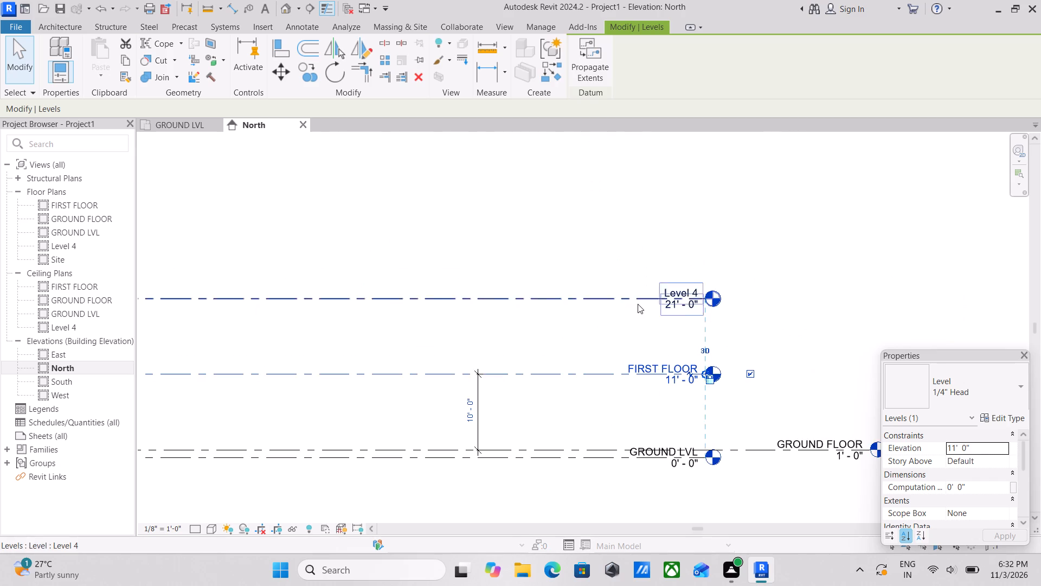
scroll(638, 304, "up", 2)
scroll(555, 305, "up", 2)
double_click(736, 286)
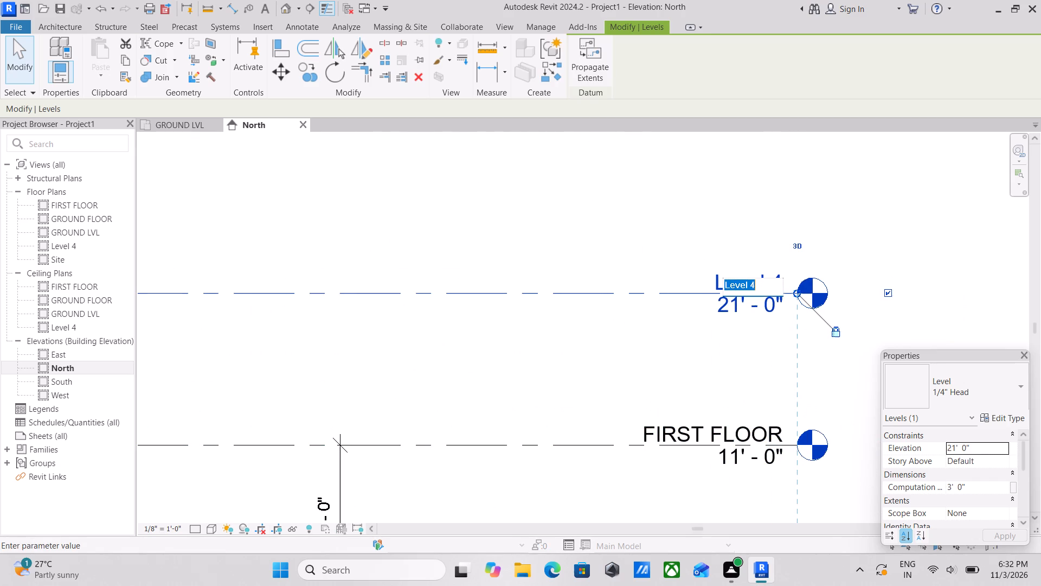
type("SECO")
type("ND")
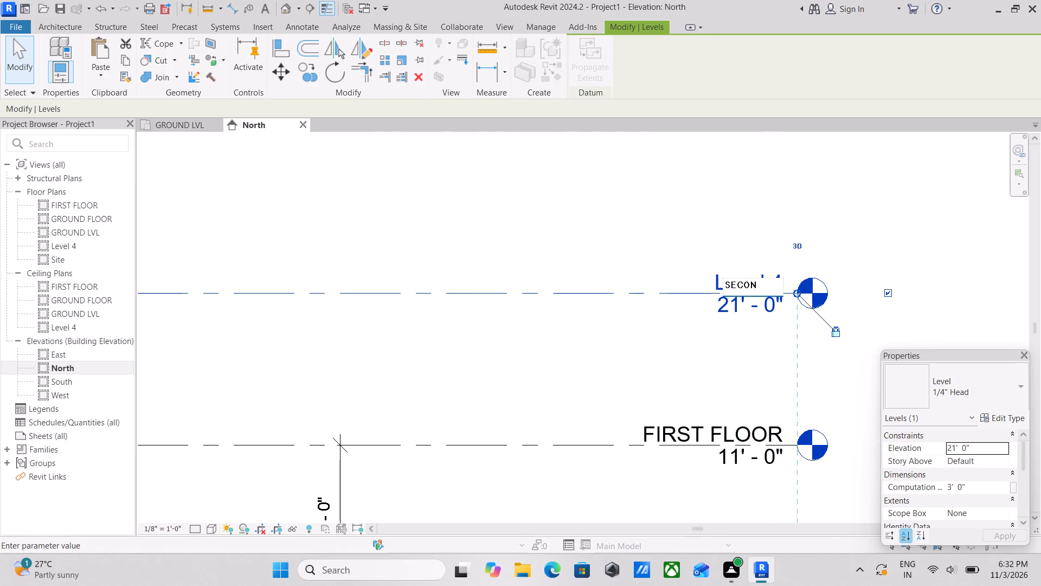
key("space")
type("FLR")
key("Return")
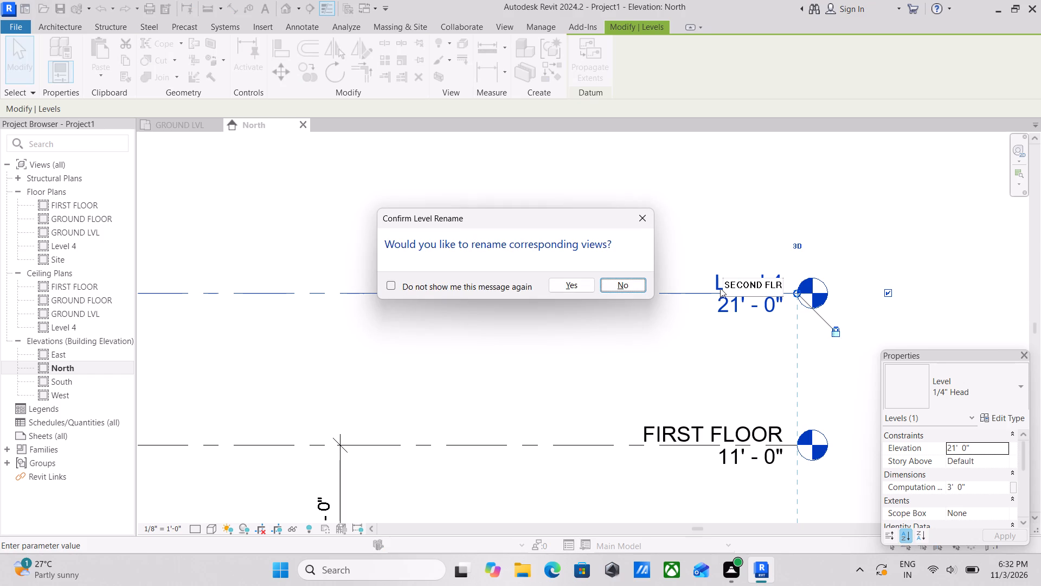
left_click(586, 283)
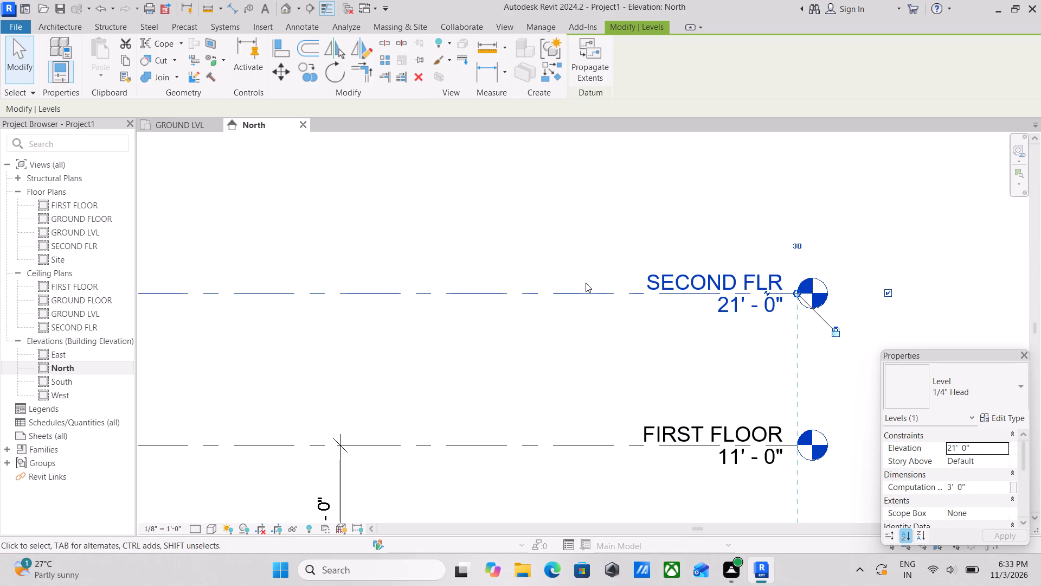
Delete the aligned dimension between the FIRST FLOOR and GROUND FLOOR lines.
scroll(730, 236, "down", 3)
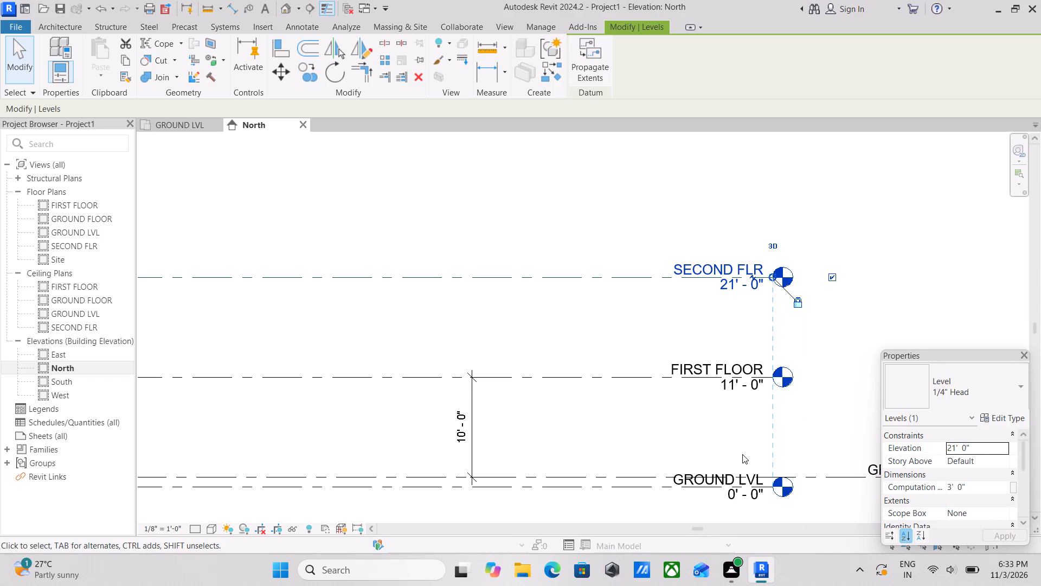
scroll(578, 378, "down", 3)
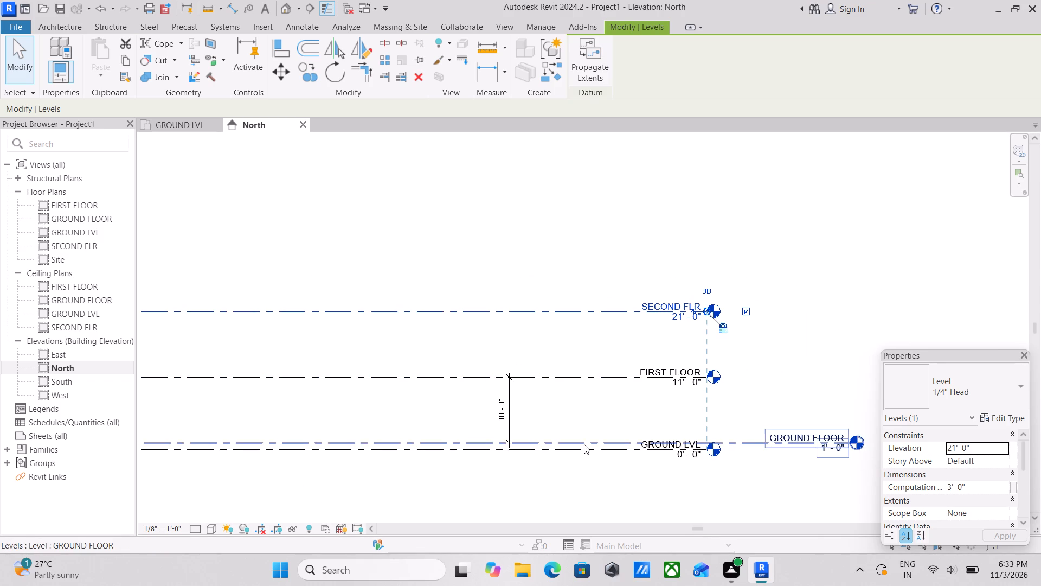
key("Escape")
middle_click_drag(516, 418, 600, 410)
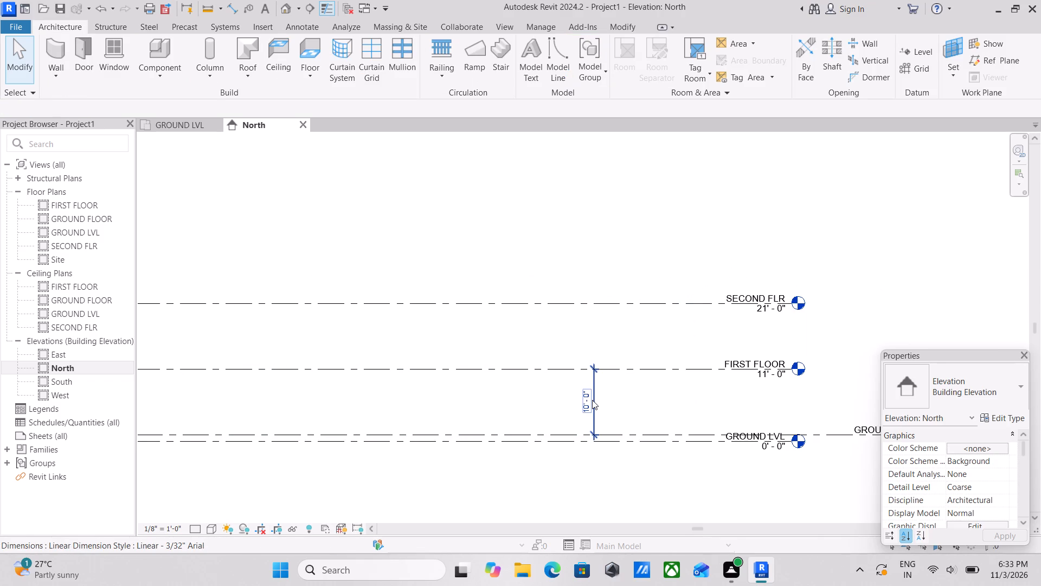
right_click(592, 400)
key("Escape")
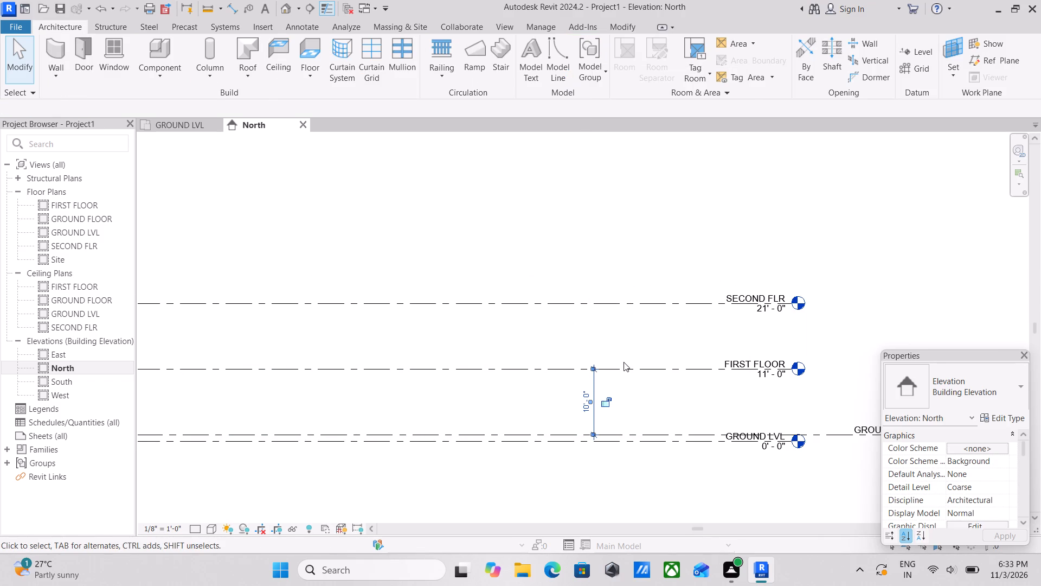
key("Escape")
scroll(603, 404, "up", 3)
key("Escape")
scroll(593, 419, "up", 3)
left_click(587, 428)
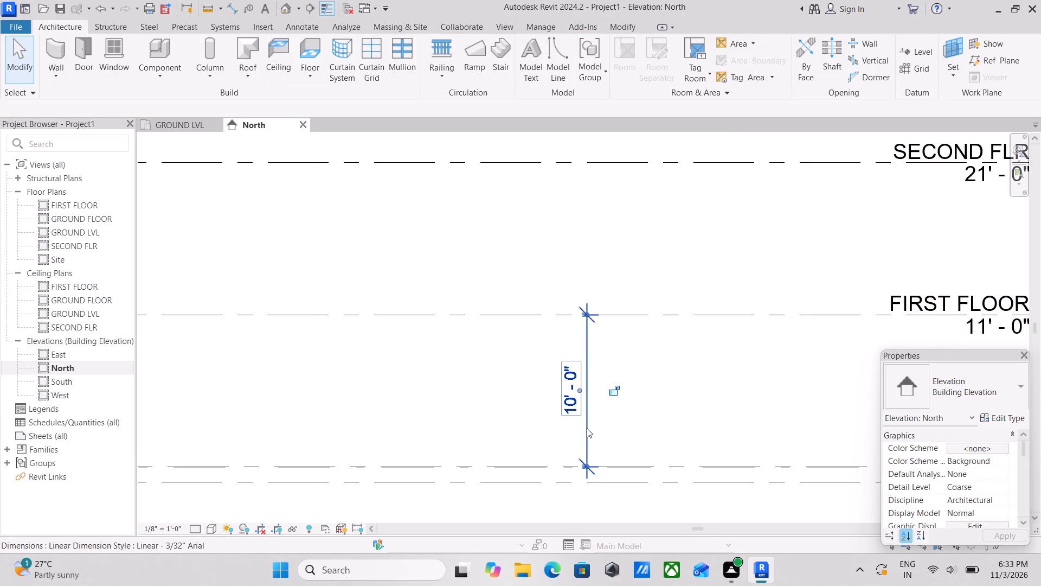
right_click(587, 428)
left_click(637, 245)
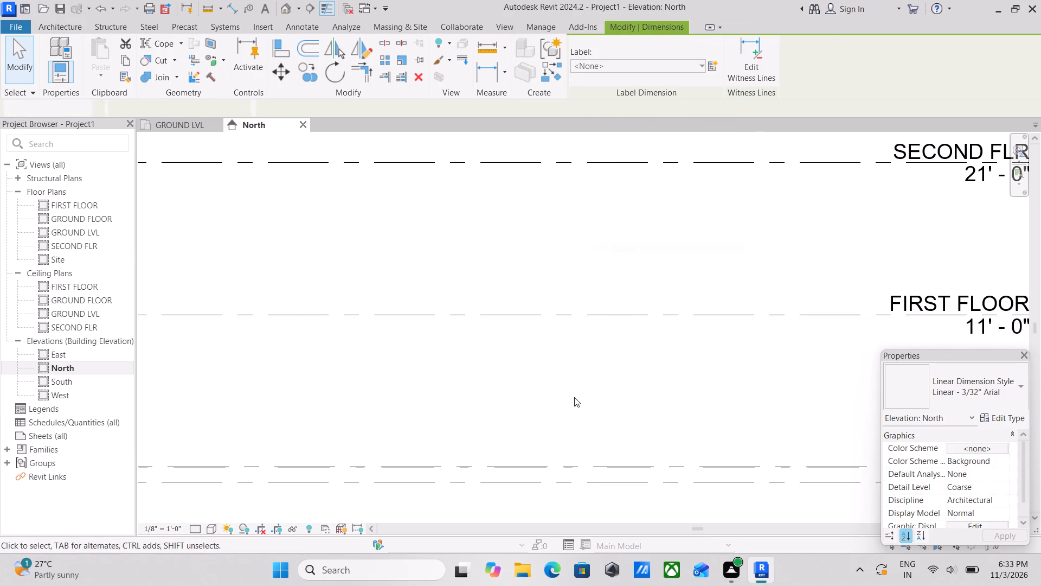
key("Escape")
scroll(569, 405, "down", 8)
middle_click_drag(570, 406, 755, 419)
scroll(755, 419, "up", 1)
scroll(629, 402, "down", 2)
middle_click_drag(530, 377, 617, 376)
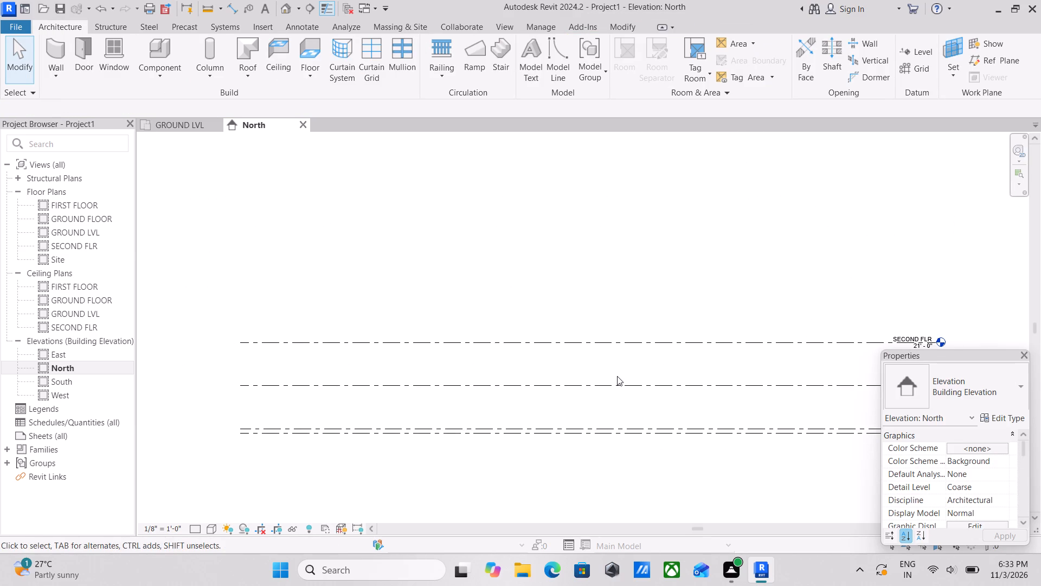
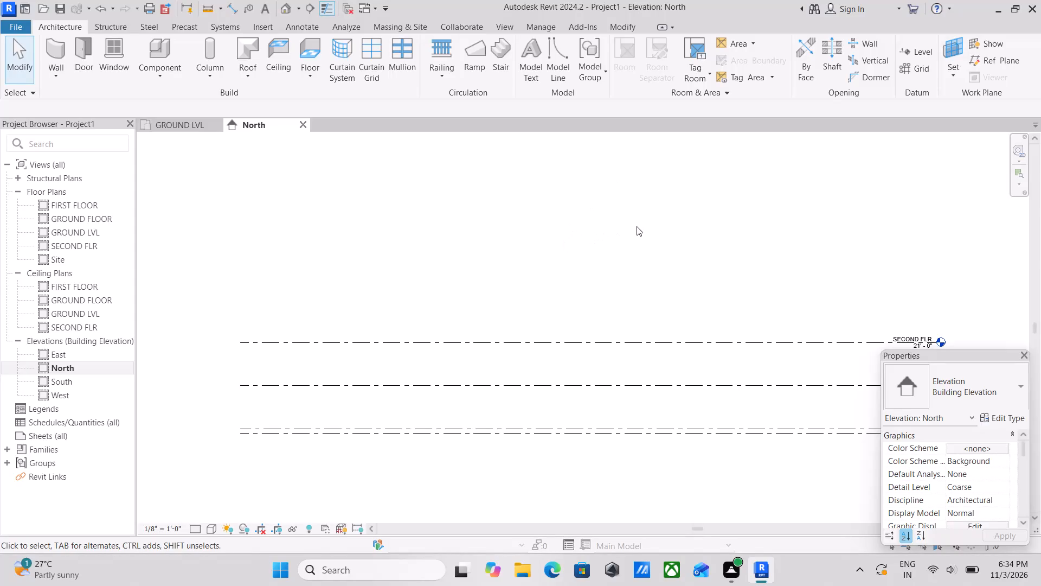
Create a new level by picking the SECOND FLR line with an upward offset of 7'.
scroll(644, 347, "up", 2)
scroll(652, 297, "up", 3)
key("Escape")
middle_click_drag(649, 265, 637, 265)
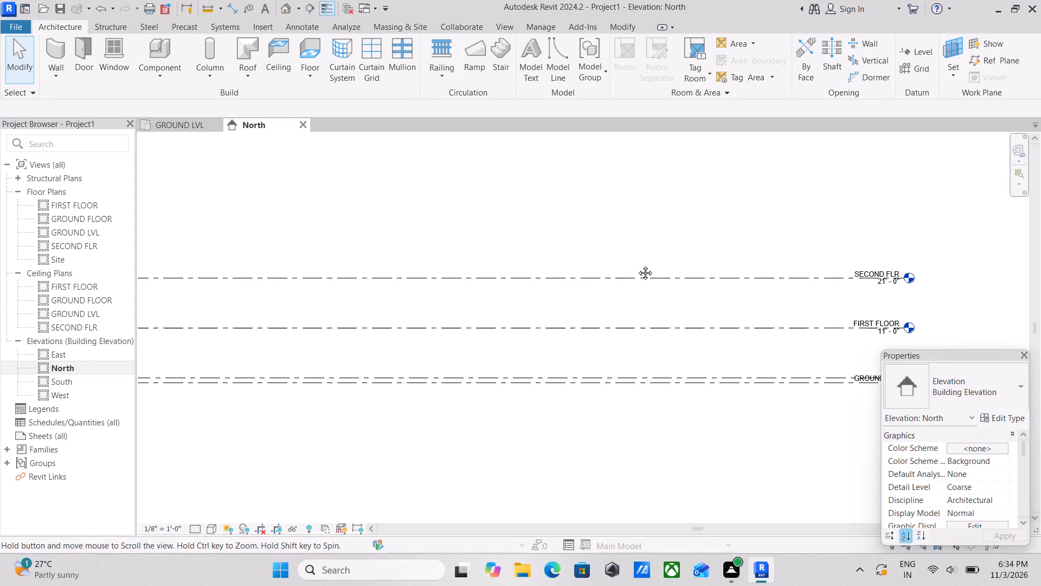
middle_click_drag(637, 265, 556, 281)
type("LL")
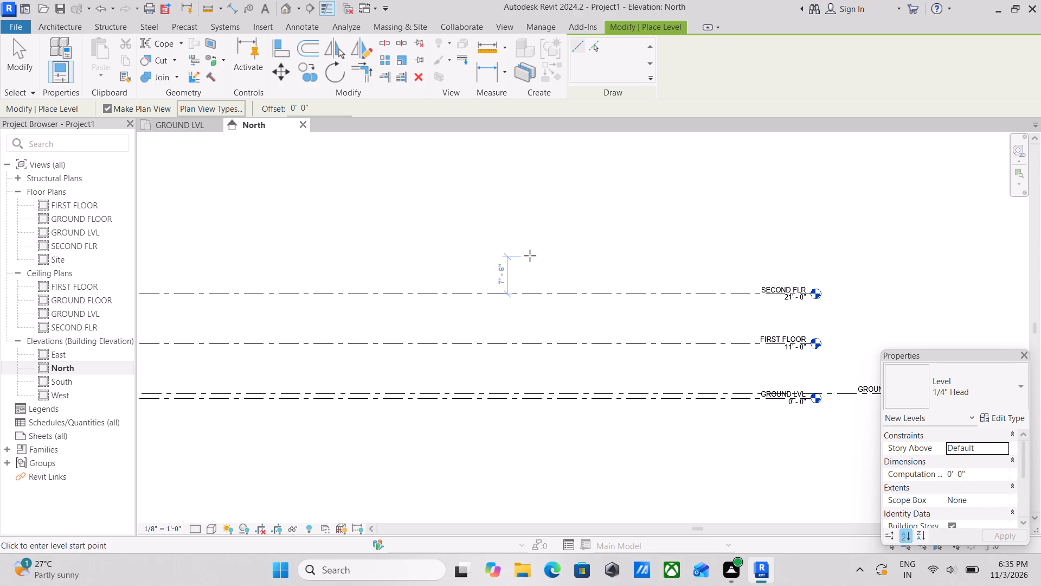
scroll(644, 304, "down", 2)
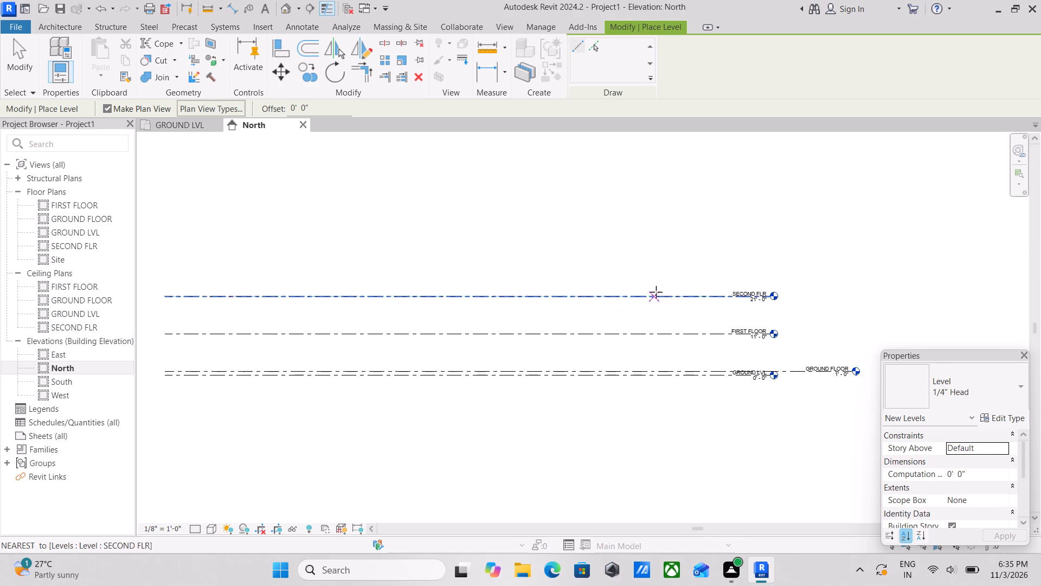
middle_click_drag(658, 293, 698, 314)
left_click(595, 43)
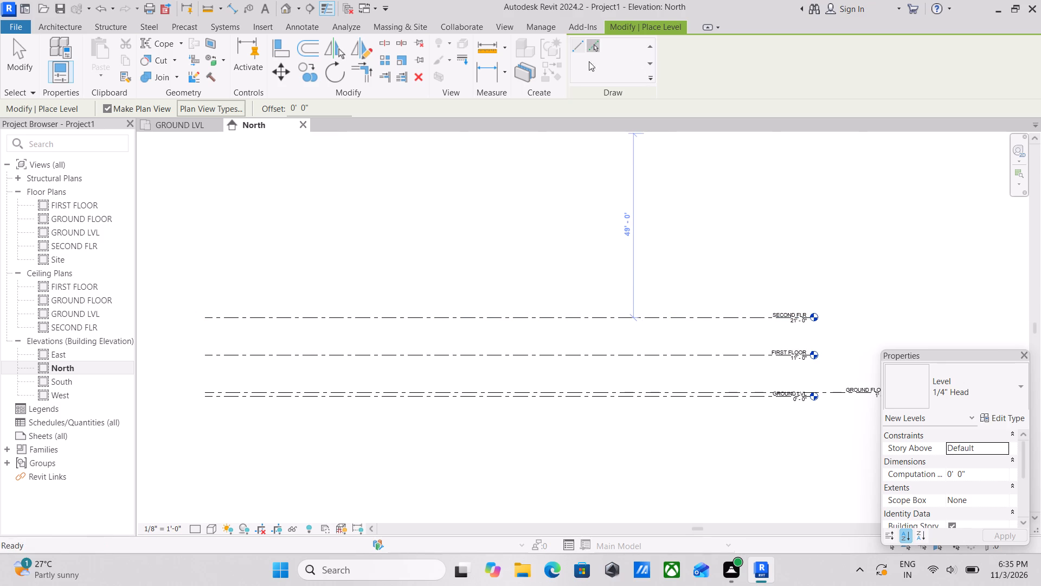
left_click_drag(311, 104, 274, 111)
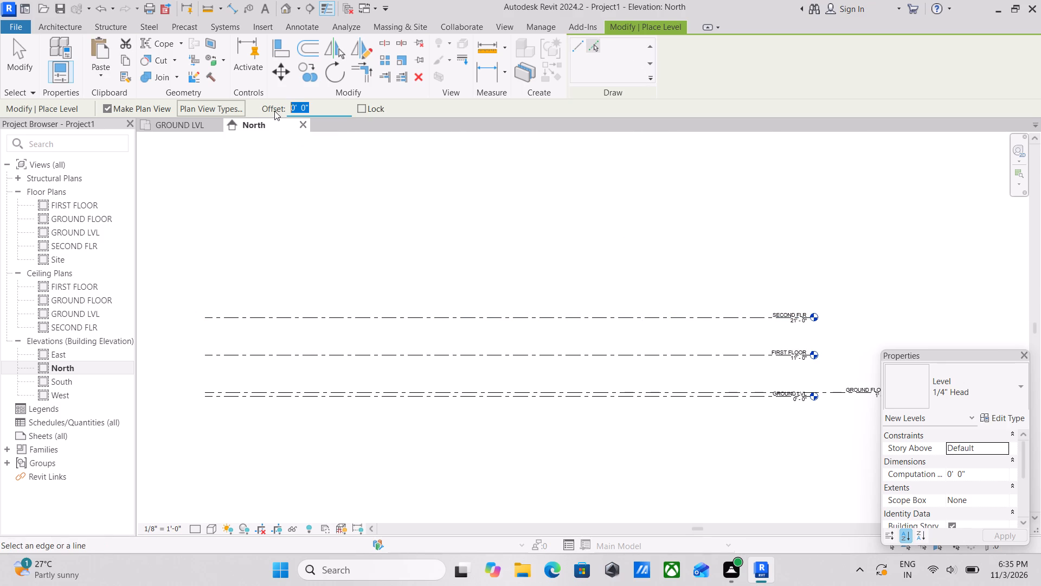
type("7'")
key("Return")
left_click(537, 315)
scroll(777, 312, "up", 3)
key("Escape")
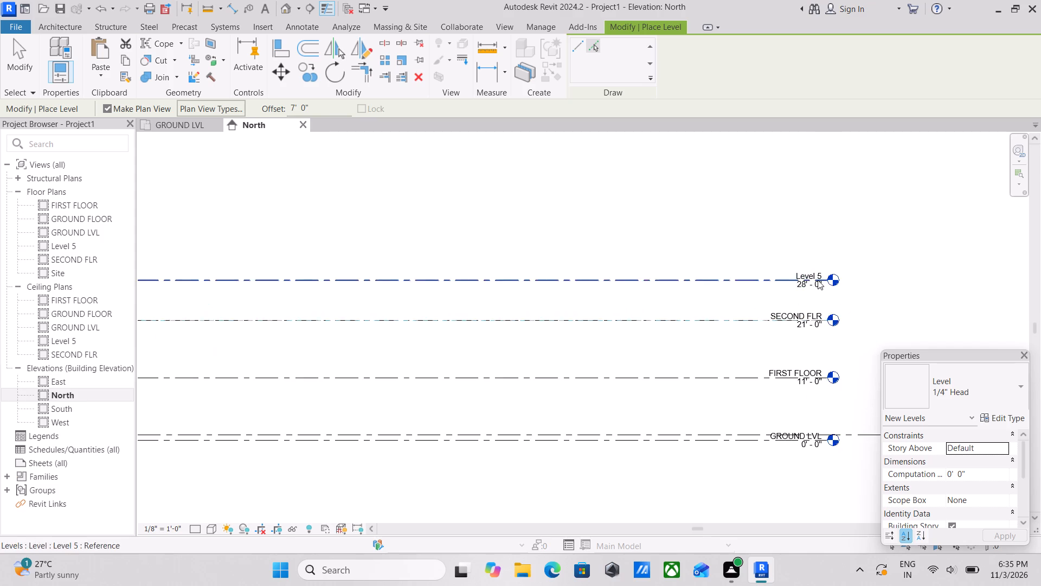
scroll(818, 280, "up", 7)
key("Escape")
key("Escape")
key("Escape")
key("Escape")
key("Escape")
key("Escape")
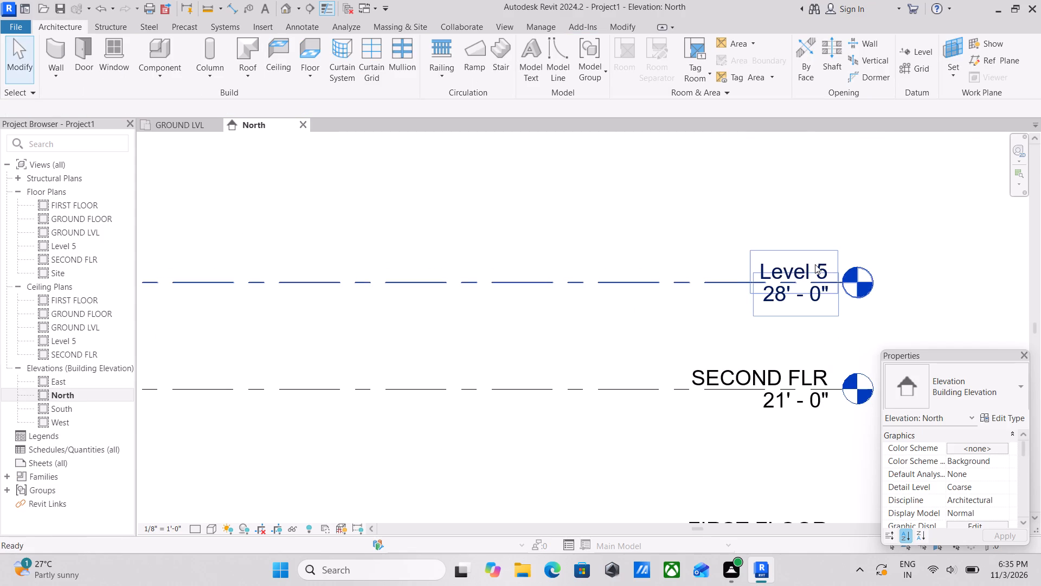
Rename Level 5, the topmost level, as TOP OF ROOF and rename its corresponding views too.
scroll(815, 264, "up", 3)
key("Escape")
double_click(815, 264)
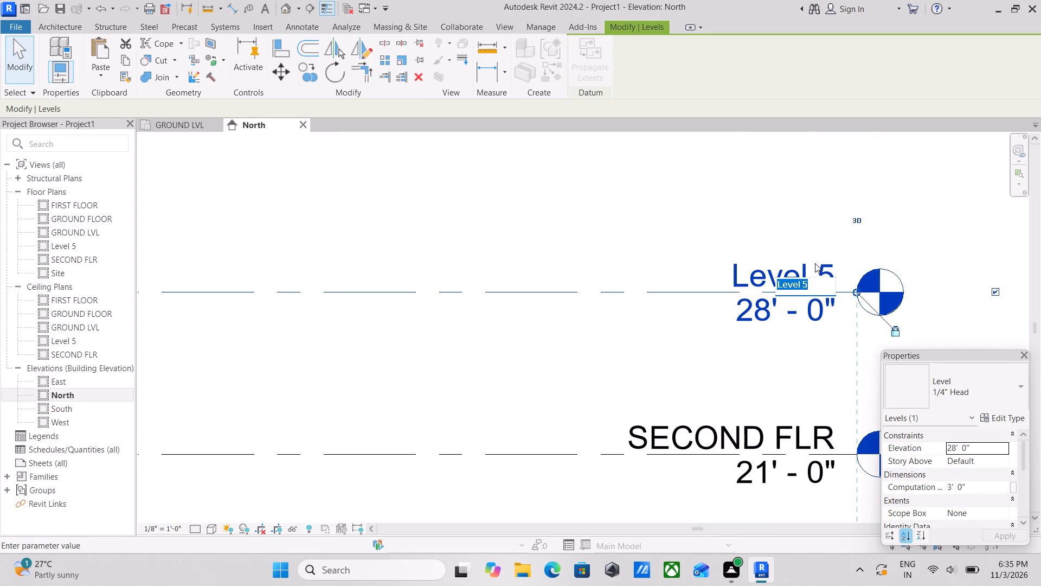
type("TOP")
key("space")
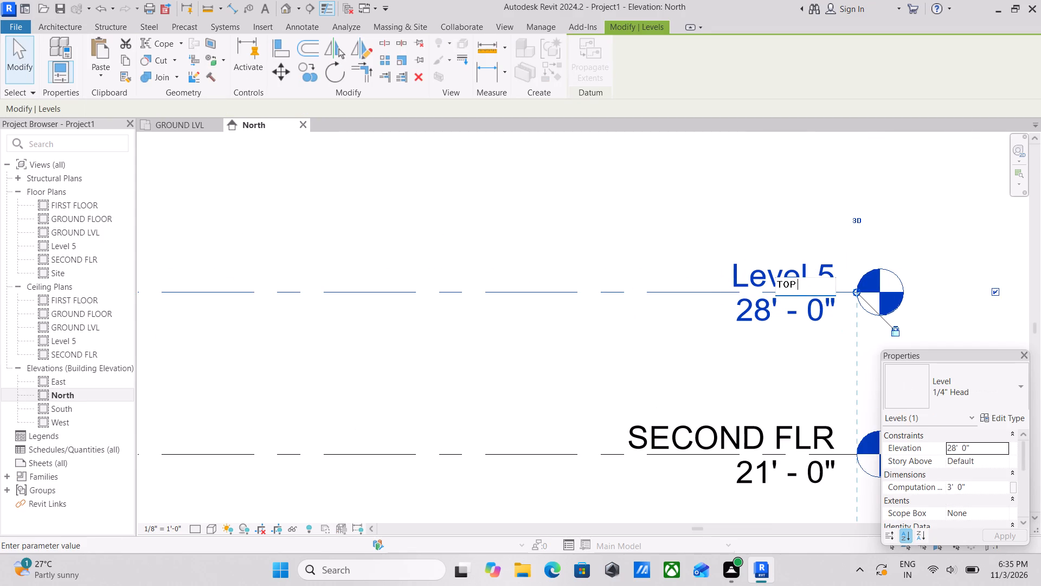
type("OF ROOF")
key("Return")
left_click(571, 288)
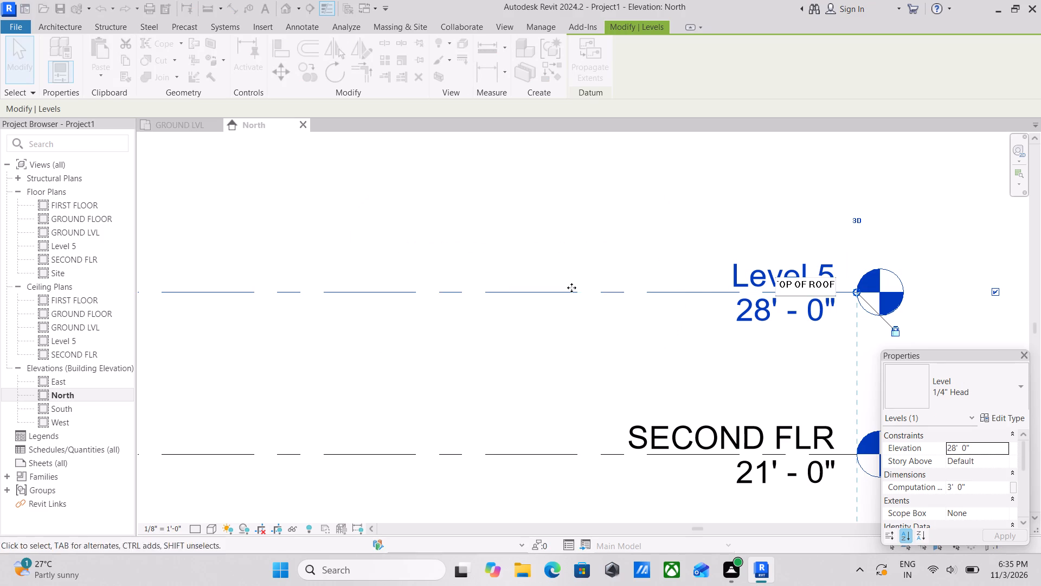
scroll(619, 298, "down", 3)
key("Escape")
scroll(625, 315, "down", 4)
key("Escape")
scroll(531, 286, "down", 3)
middle_click_drag(530, 286, 699, 251)
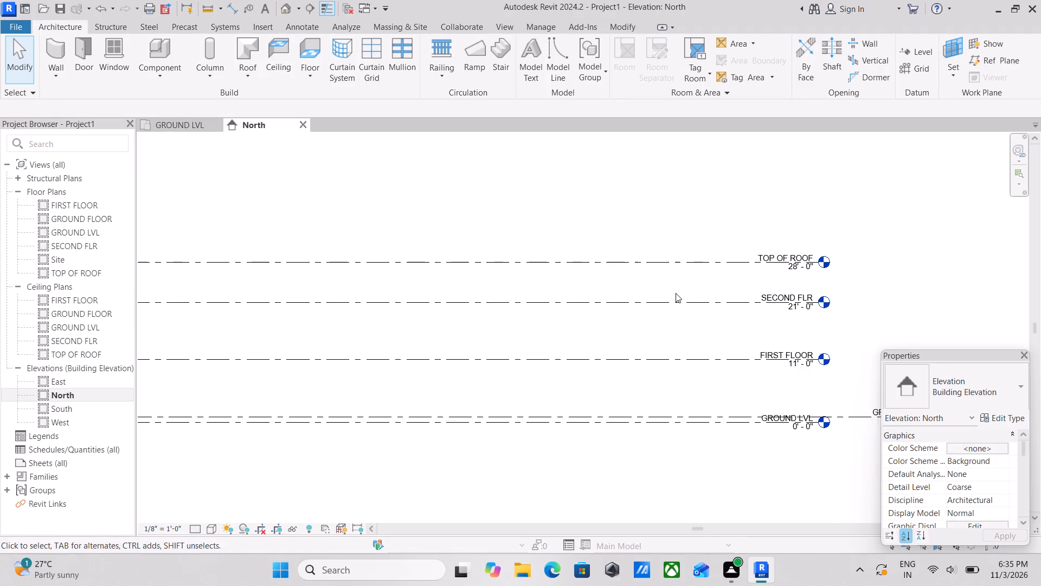
Examine the whole stack of level lines and their heads, from GROUND LVL up to TOP OF ROOF, in the North elevation.
scroll(669, 296, "down", 1)
middle_click_drag(669, 296, 757, 275)
middle_click_drag(518, 321, 575, 313)
scroll(575, 323, "down", 1)
middle_click_drag(571, 323, 352, 294)
scroll(594, 355, "up", 2)
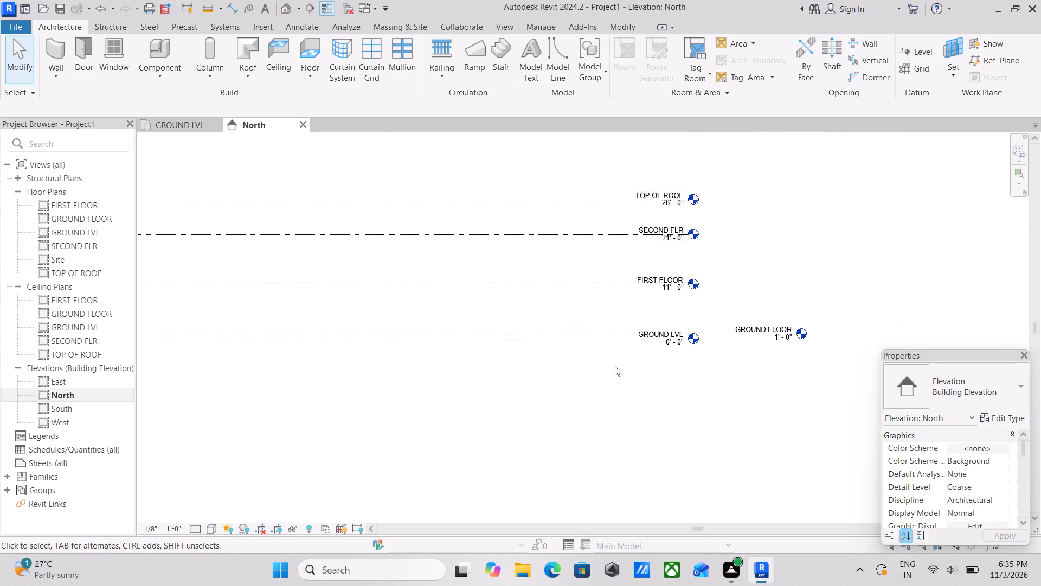
scroll(615, 366, "up", 4)
left_click(613, 318)
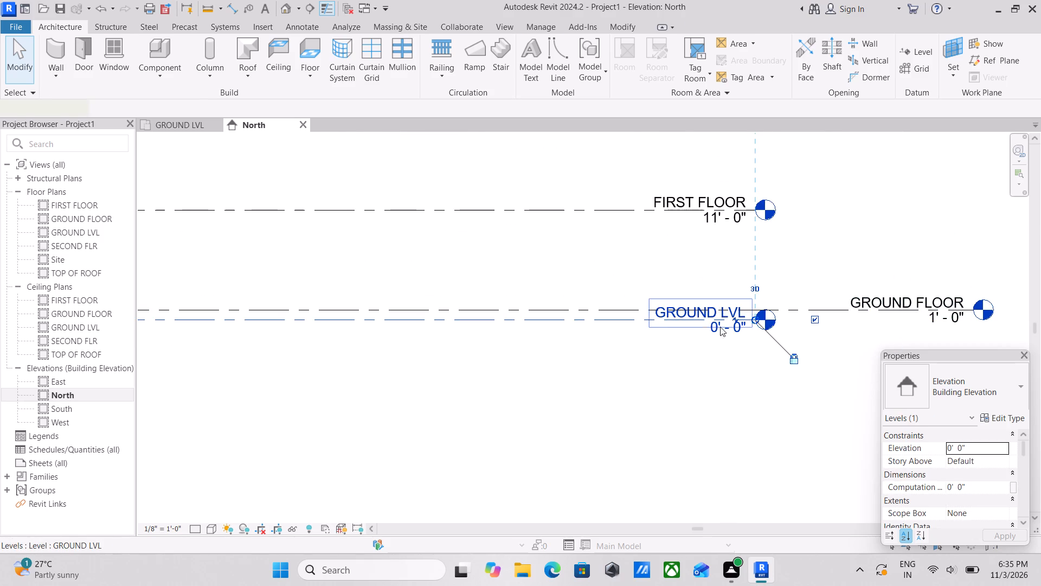
scroll(629, 382, "down", 3)
key("Escape")
scroll(564, 374, "down", 3)
middle_click_drag(564, 374, 692, 361)
scroll(692, 361, "up", 1)
scroll(479, 356, "down", 2)
middle_click_drag(473, 355, 659, 372)
scroll(397, 365, "up", 2)
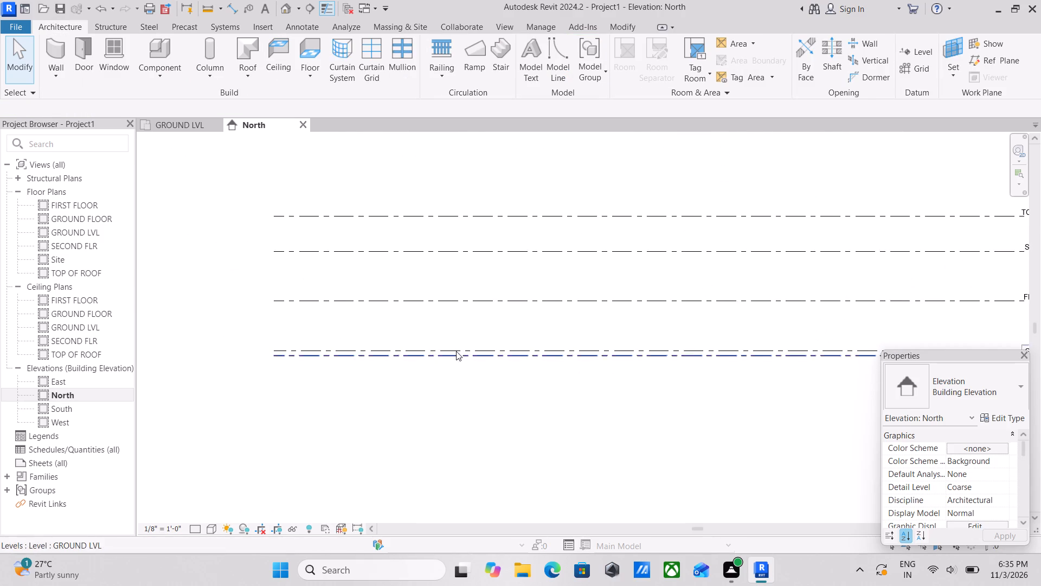
scroll(456, 351, "down", 2)
middle_click_drag(451, 348, 324, 311)
scroll(329, 312, "up", 1)
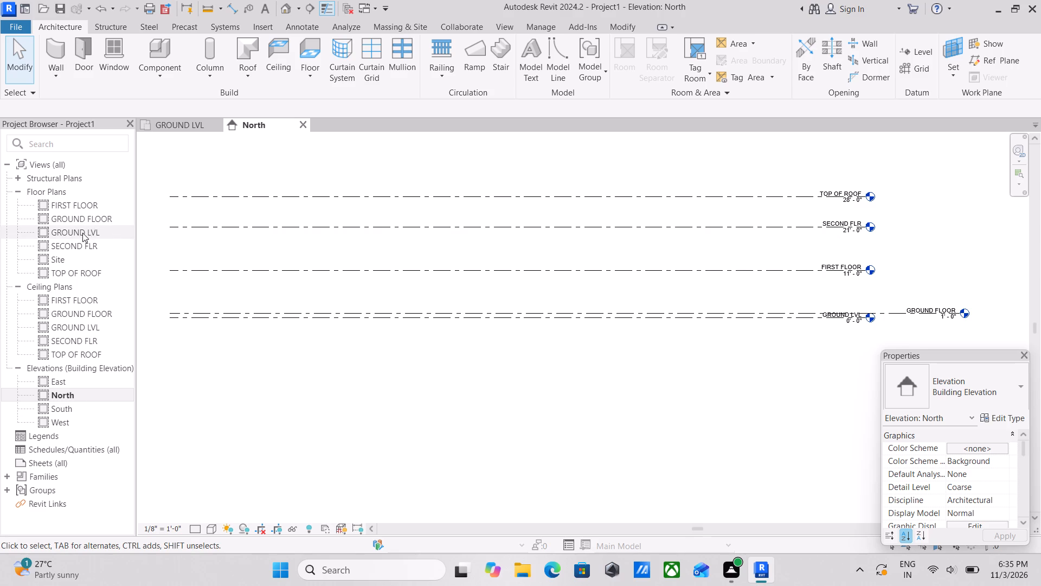
Open the GROUND FLOOR floor plan view.
double_click(45, 218)
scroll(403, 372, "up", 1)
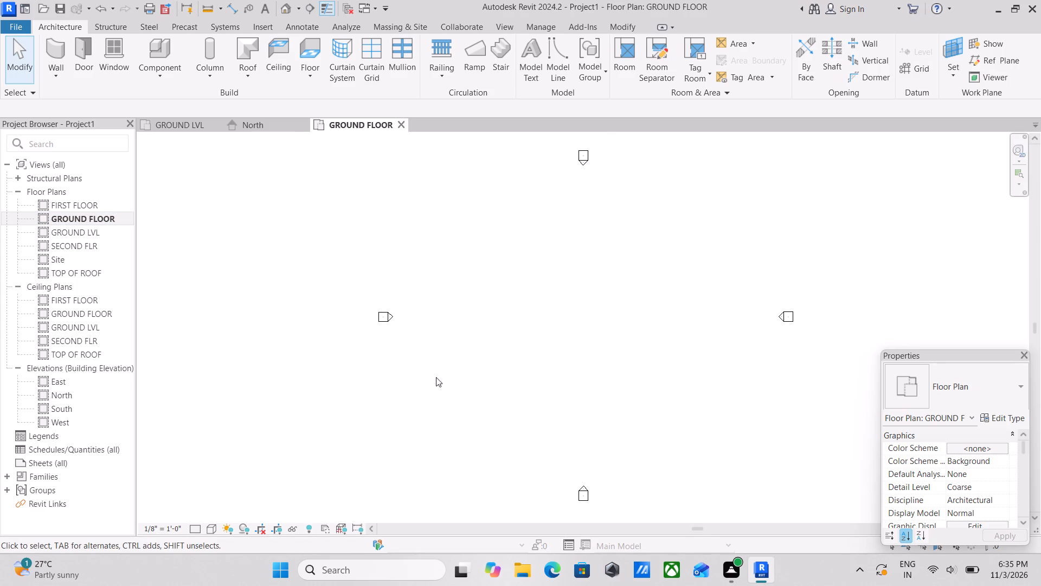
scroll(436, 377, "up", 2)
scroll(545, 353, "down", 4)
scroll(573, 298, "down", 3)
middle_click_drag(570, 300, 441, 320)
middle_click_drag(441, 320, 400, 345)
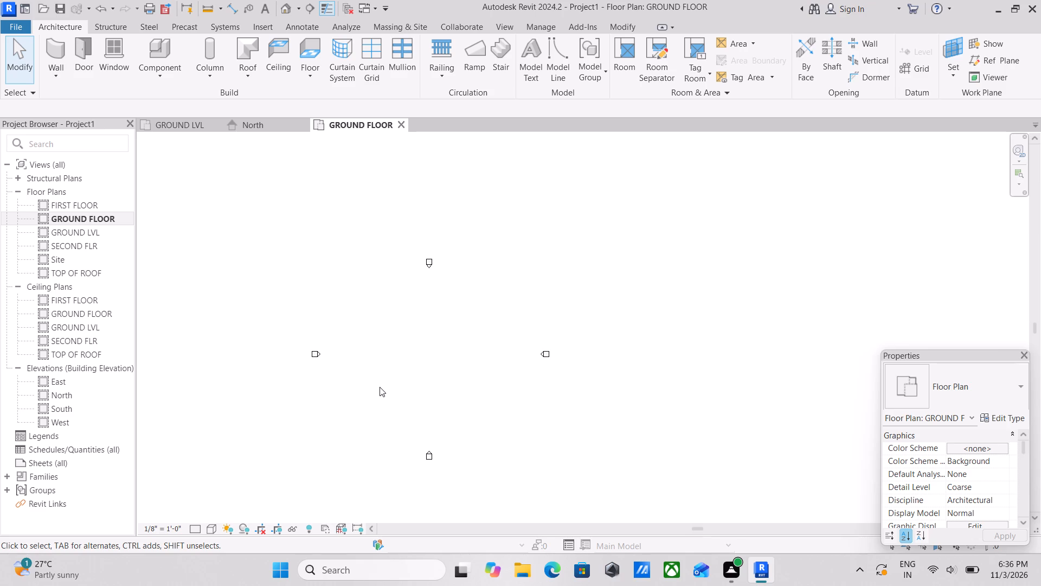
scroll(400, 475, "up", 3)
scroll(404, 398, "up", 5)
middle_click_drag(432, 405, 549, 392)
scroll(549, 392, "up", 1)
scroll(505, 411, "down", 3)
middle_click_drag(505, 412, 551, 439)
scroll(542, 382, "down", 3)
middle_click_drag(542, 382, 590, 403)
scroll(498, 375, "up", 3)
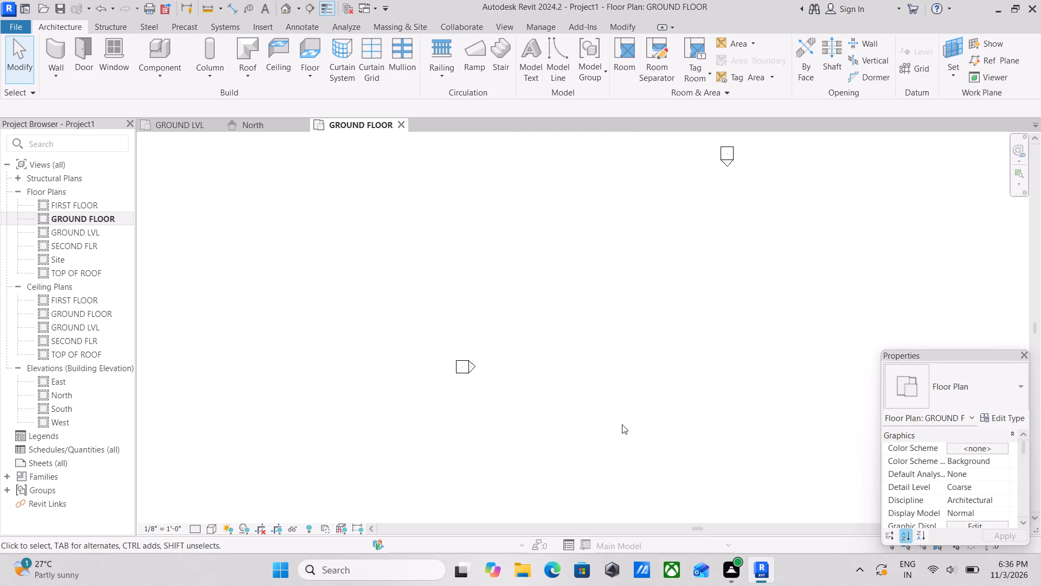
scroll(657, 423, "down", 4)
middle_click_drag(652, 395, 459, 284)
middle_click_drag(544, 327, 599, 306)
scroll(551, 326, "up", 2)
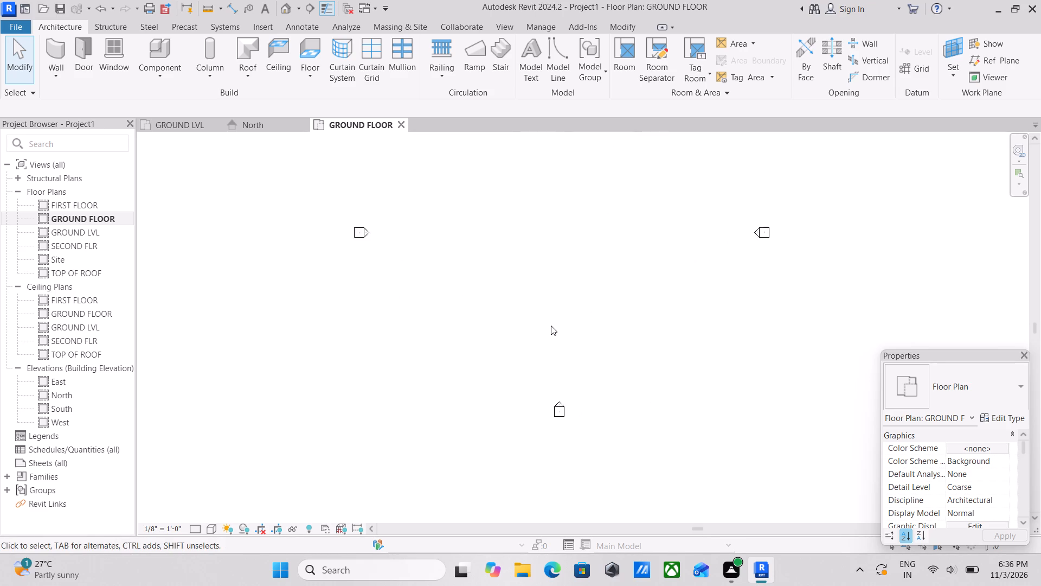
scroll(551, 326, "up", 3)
Start the Wall command and duplicate the Basic Wall type Generic - 8" under the name OUTER WALL 9".
type("WA")
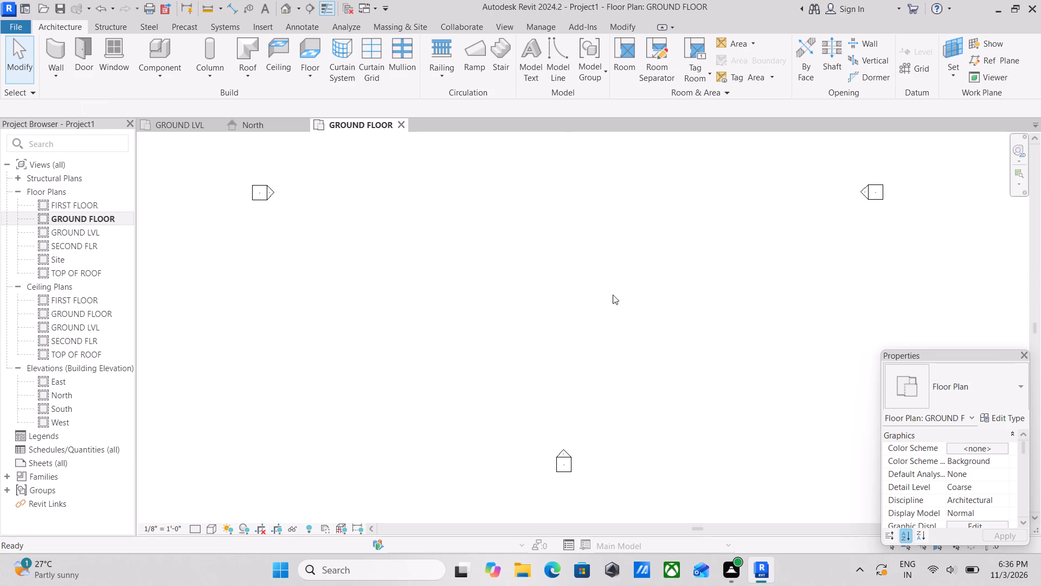
left_click(1004, 418)
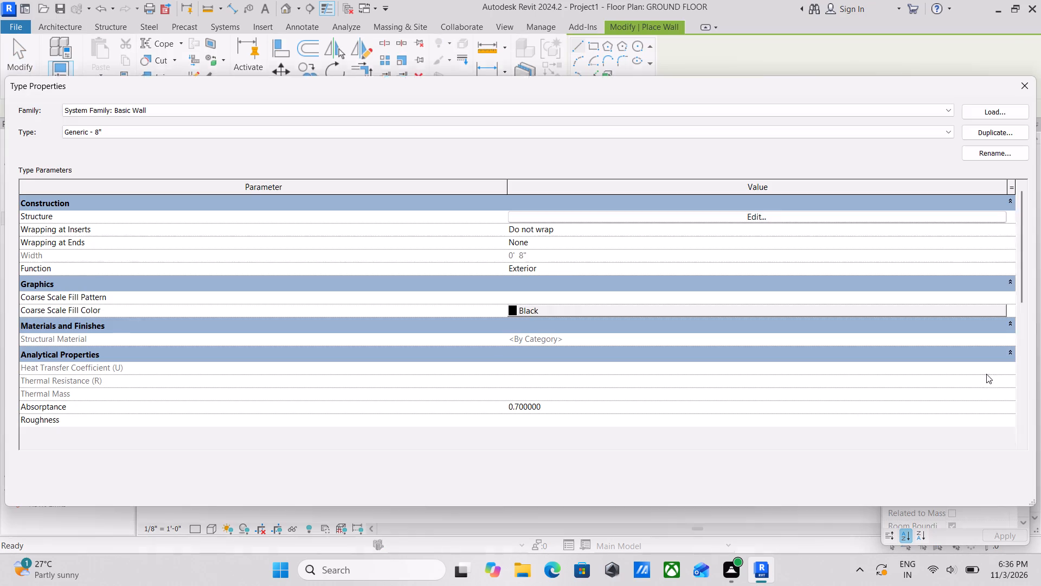
left_click(995, 133)
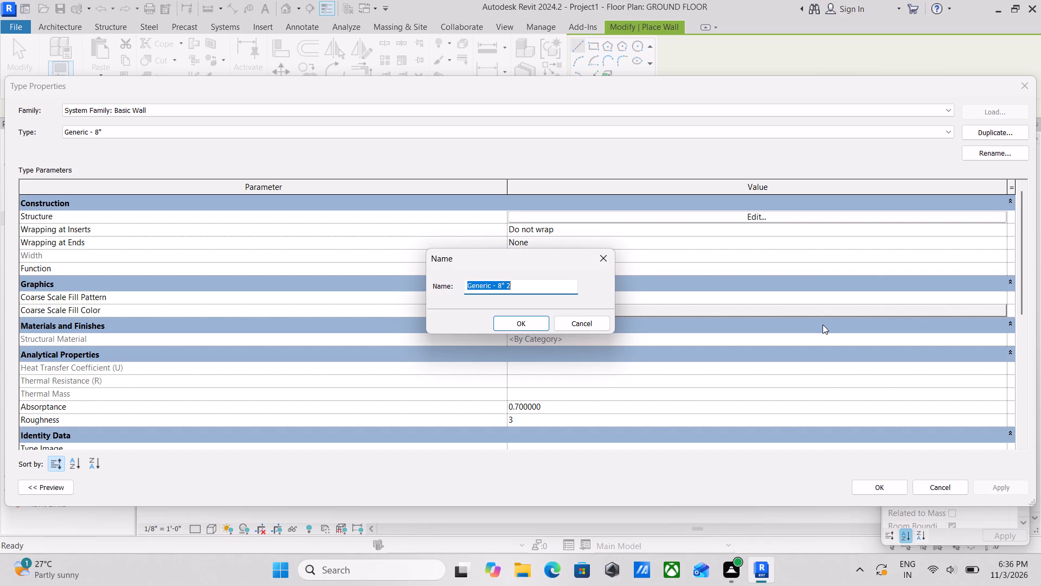
type("WA")
type("LLTH")
key("BackSpace")
key("BackSpace")
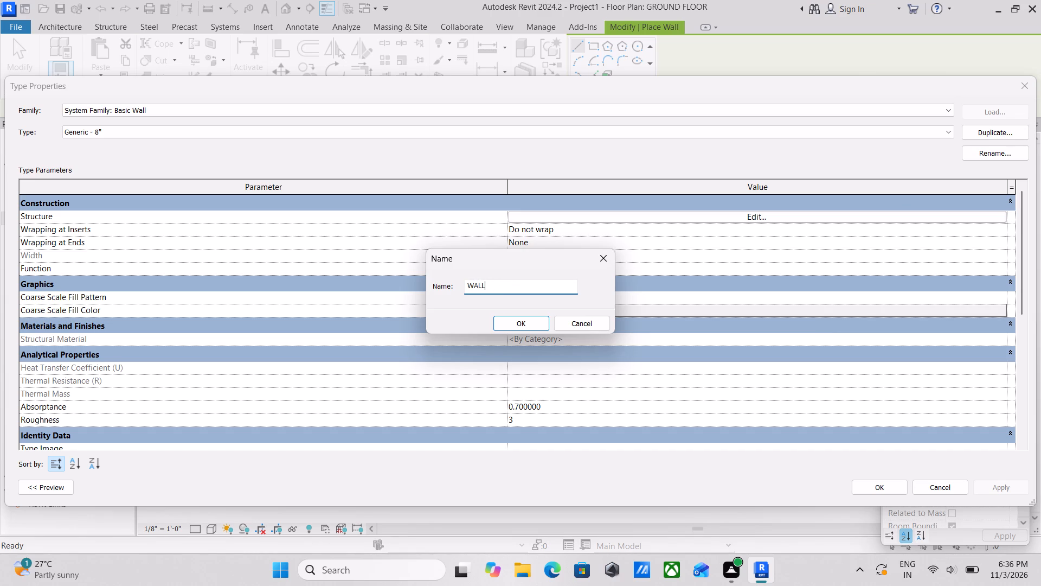
key("space")
type("THICKNESS")
key("space")
key("BackSpace")
key("BackSpace")
key("BackSpace")
key("BackSpace")
key("BackSpace")
key("BackSpace")
key("BackSpace")
key("BackSpace")
key("BackSpace")
key("BackSpace")
key("BackSpace")
key("BackSpace")
key("BackSpace")
key("BackSpace")
key("BackSpace")
key("BackSpace")
key("BackSpace")
key("BackSpace")
type("OUTER WALL 9")
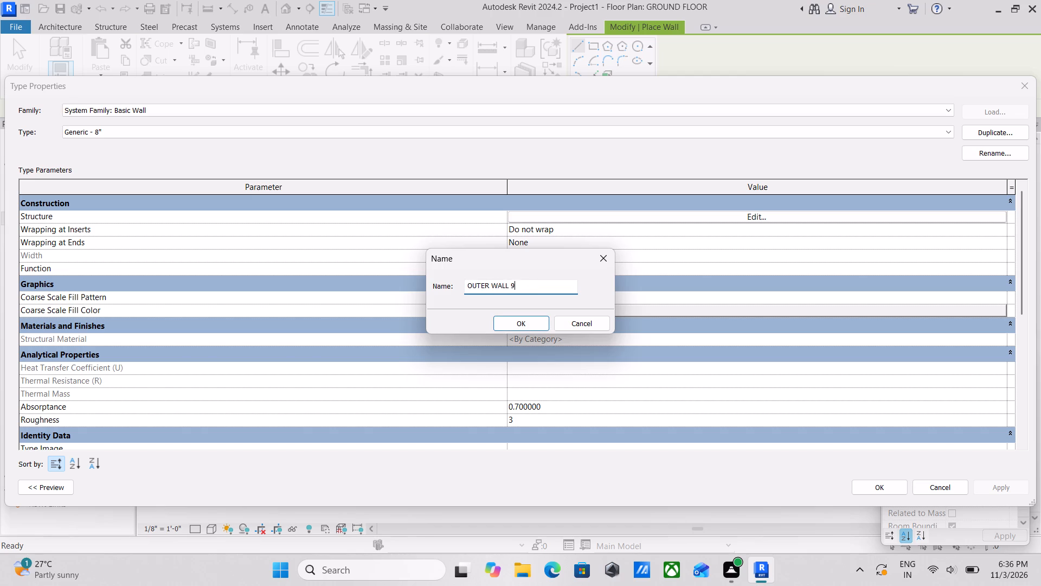
key("shift+quotedbl")
left_click(519, 321)
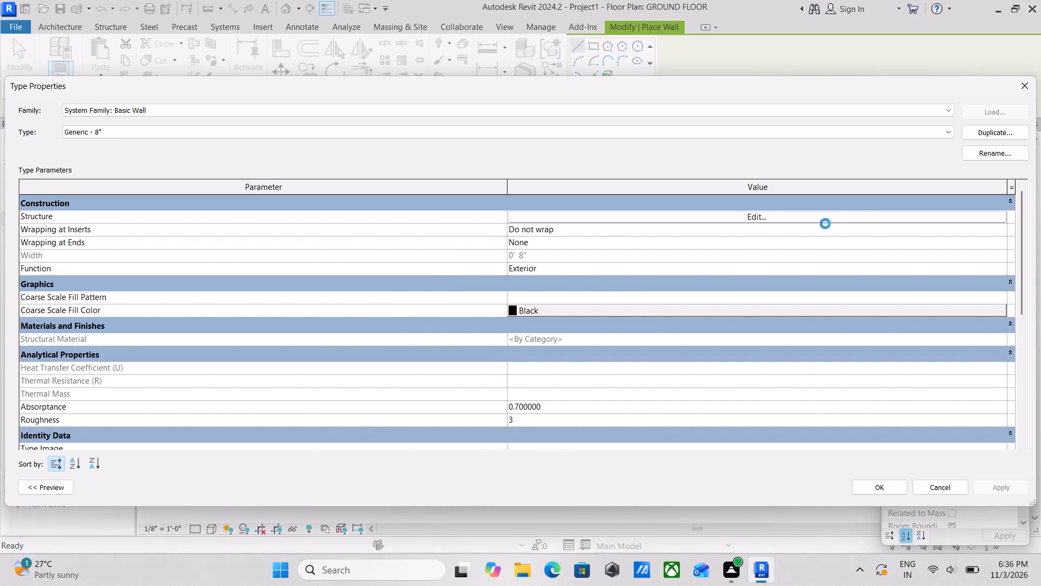
Set the thickness of the Structure [1] layer in the OUTER WALL 9" wall assembly to 9".
left_click(757, 218)
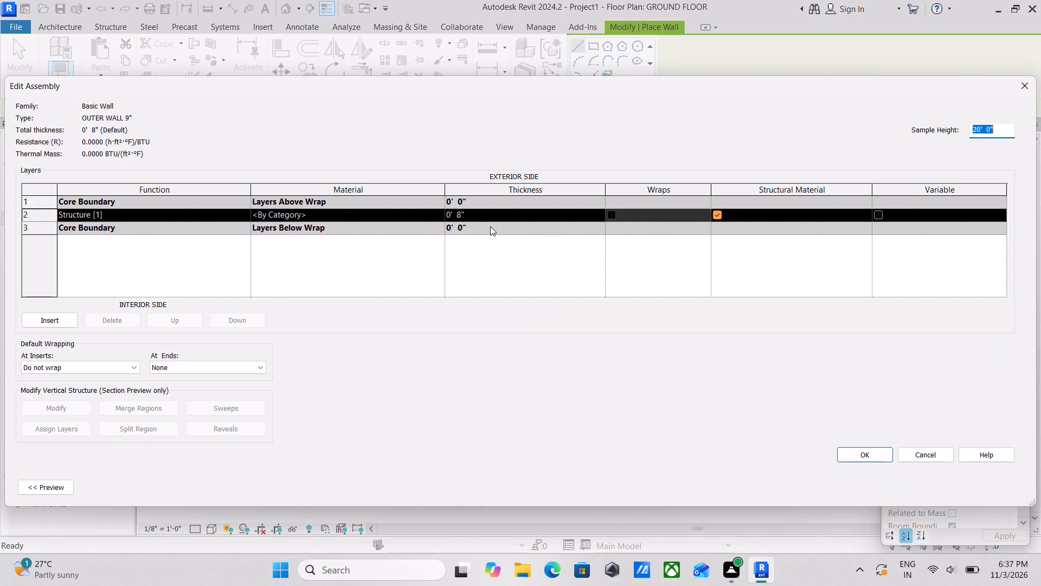
left_click(485, 214)
key("9")
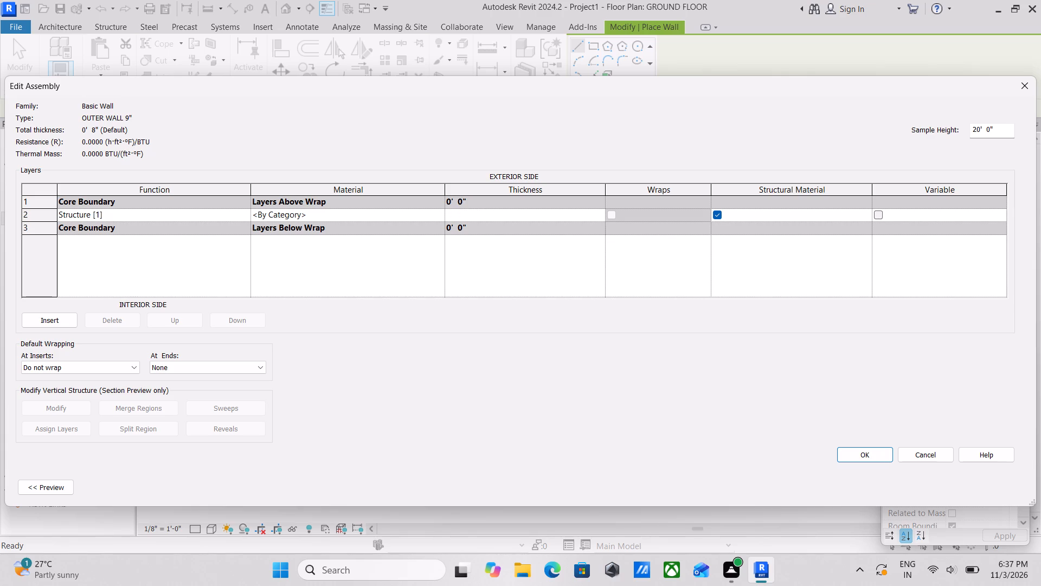
key("shift+quotedbl")
key("Return")
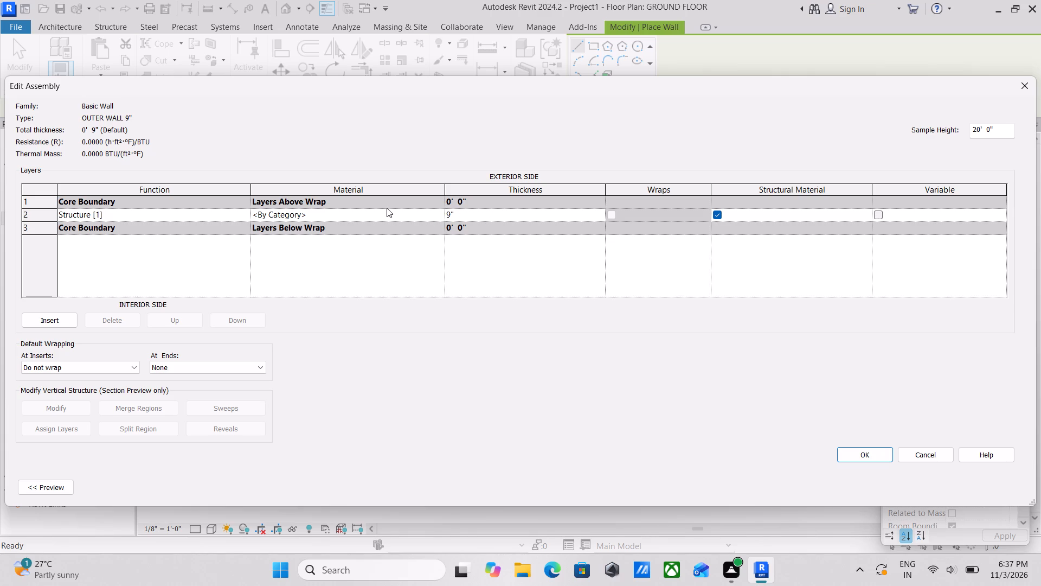
Open the material selection for the Structure [1] layer and create a new project material.
left_click(393, 215)
left_click(442, 214)
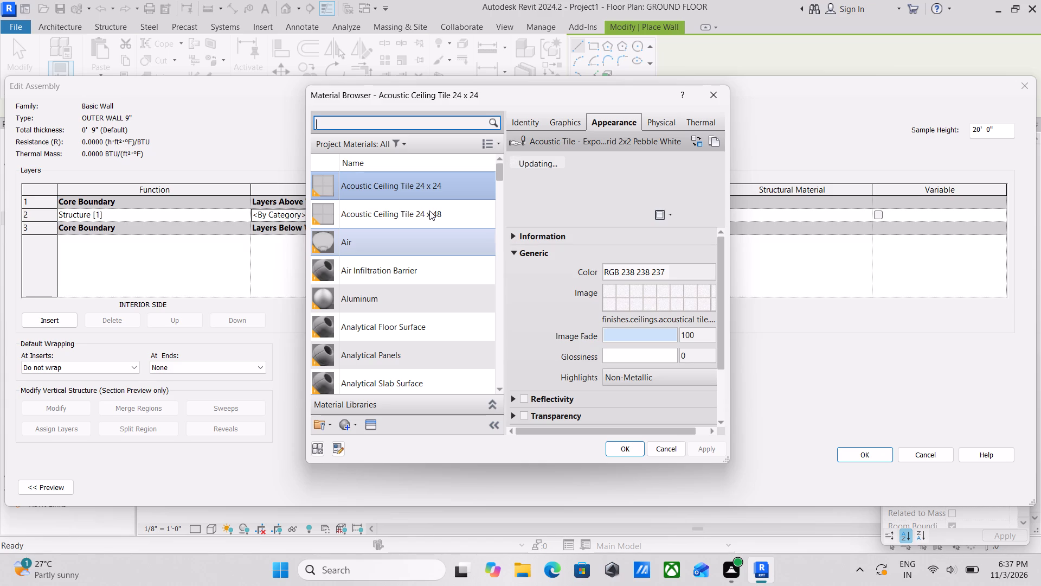
left_click(344, 426)
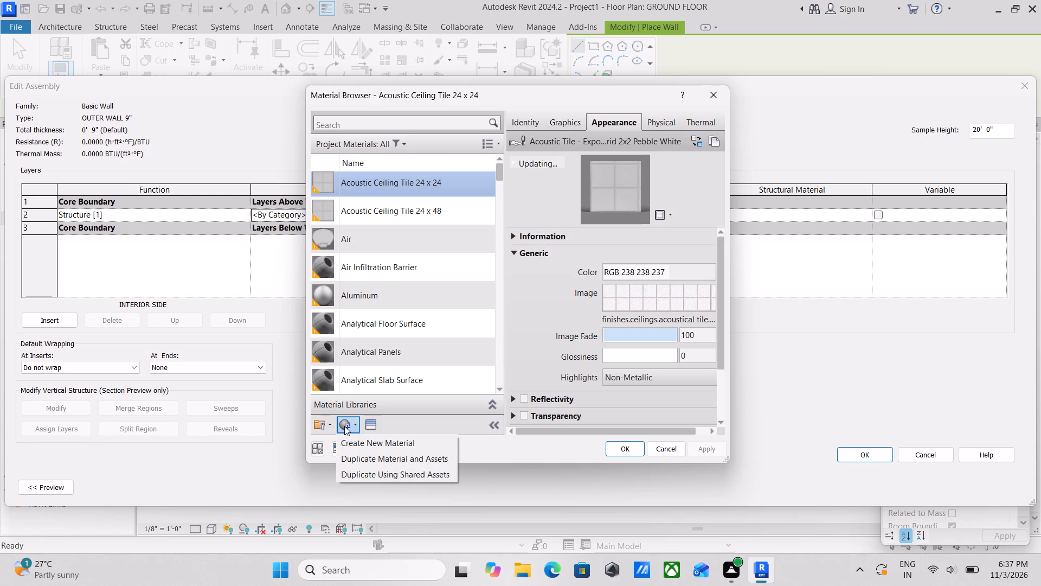
left_click(357, 441)
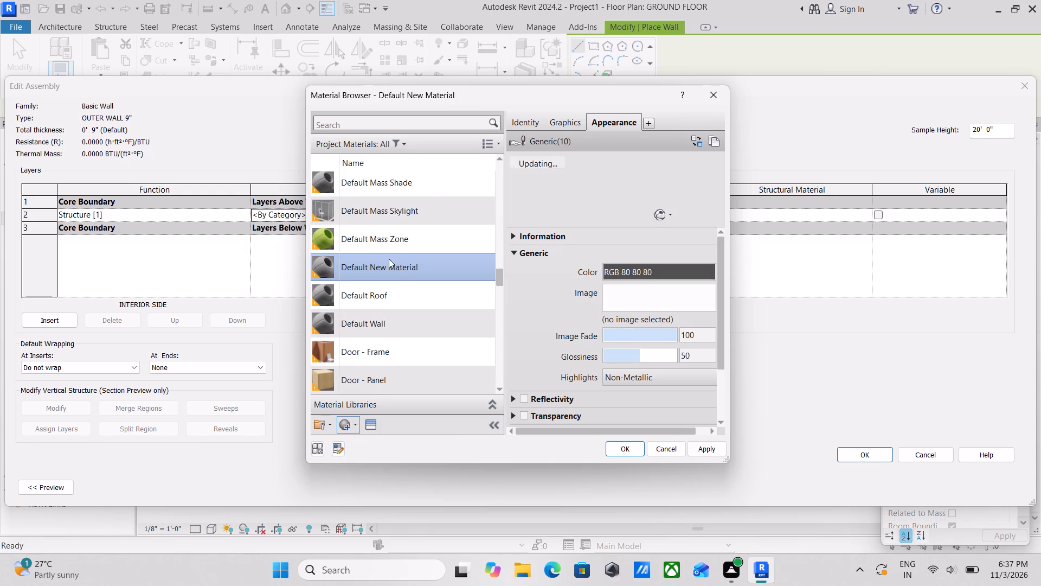
Rename the newly created material as OUTER WALL 9".
right_click(389, 263)
left_click(408, 315)
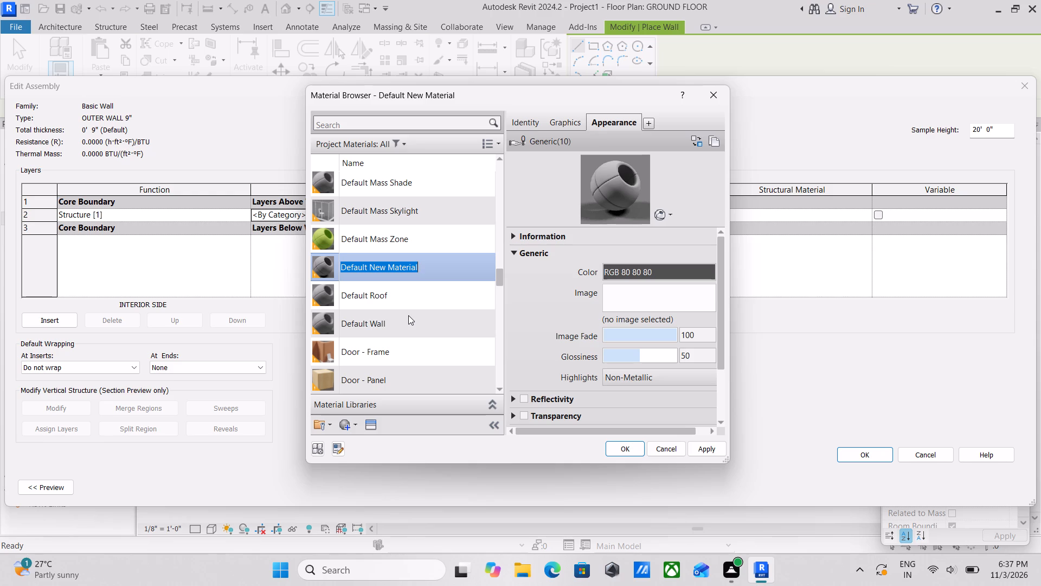
key("w")
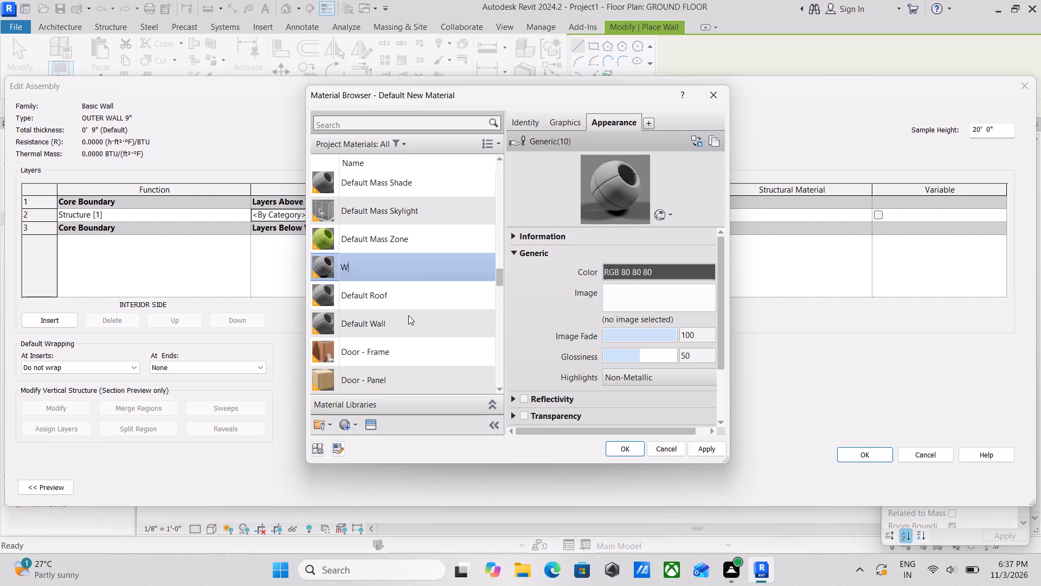
type("ALL")
key("BackSpace")
key("BackSpace")
key("BackSpace")
key("BackSpace")
key("BackSpace")
key("BackSpace")
key("BackSpace")
key("BackSpace")
key("BackSpace")
type("OUTER")
key("space")
type("E")
key("BackSpace")
type("WALL")
key("space")
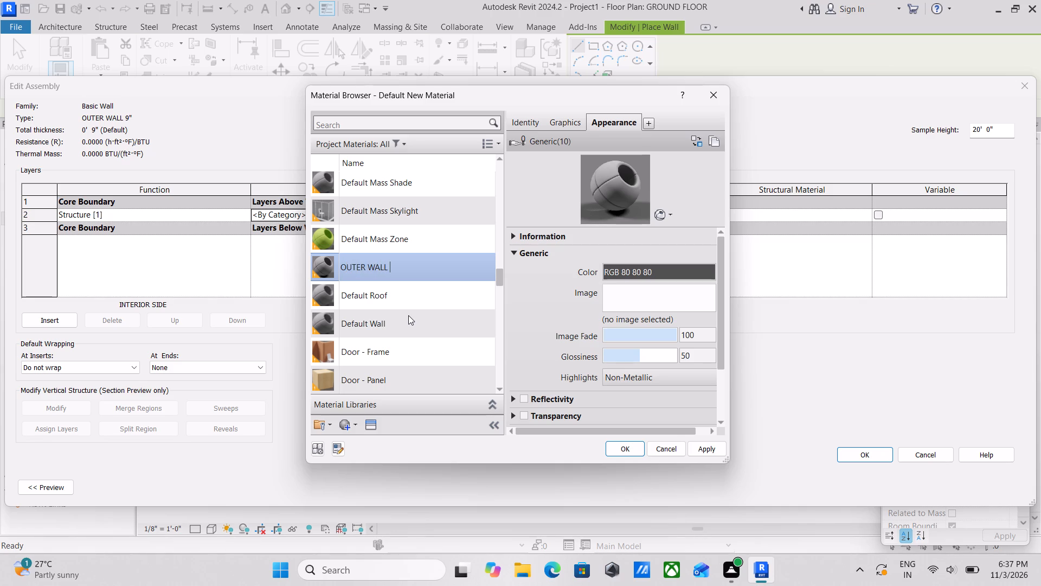
type("THICK")
type("NESS")
left_click(439, 268)
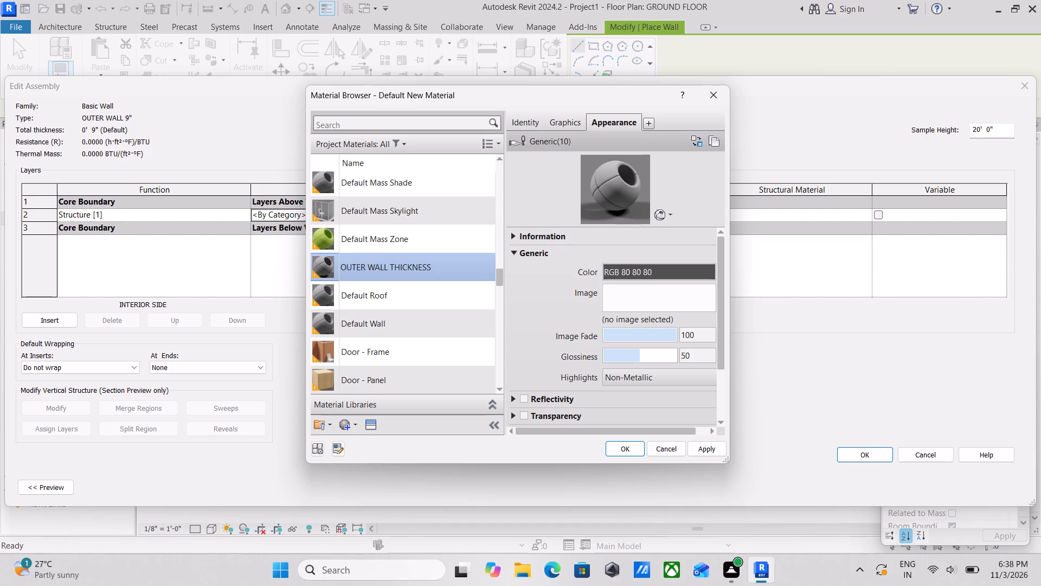
left_click(441, 267)
key("BackSpace")
key("BackSpace")
key("BackSpace")
key("BackSpace")
key("BackSpace")
key("BackSpace")
key("BackSpace")
key("BackSpace")
key("BackSpace")
key("9")
key("shift+quotedbl")
Open the Asset Browser for the OUTER WALL 9" material.
left_click(372, 423)
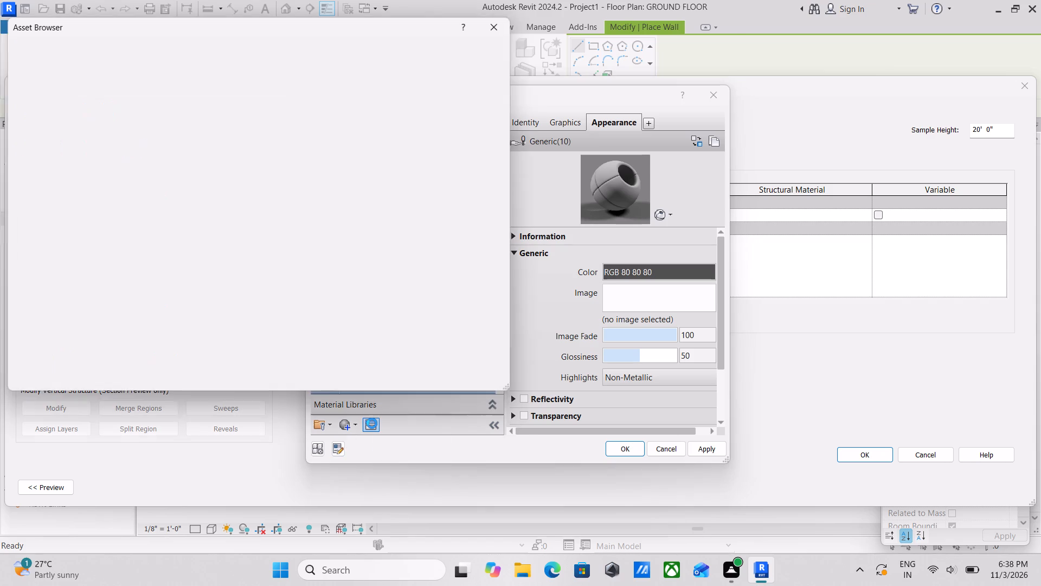
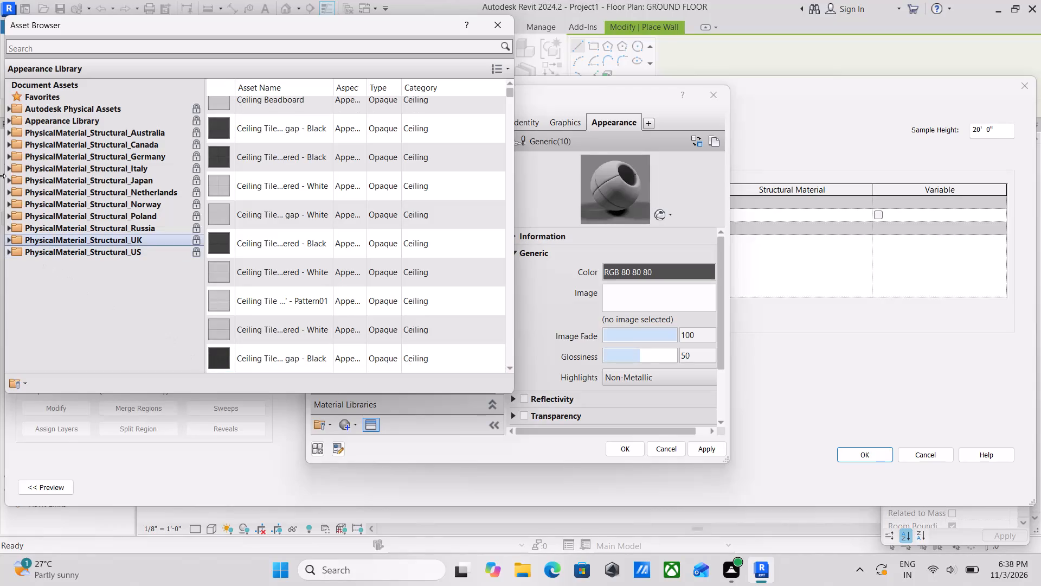
Expand the Appearance Library in the Asset Browser and list its Wall Paint assets.
left_click(11, 124)
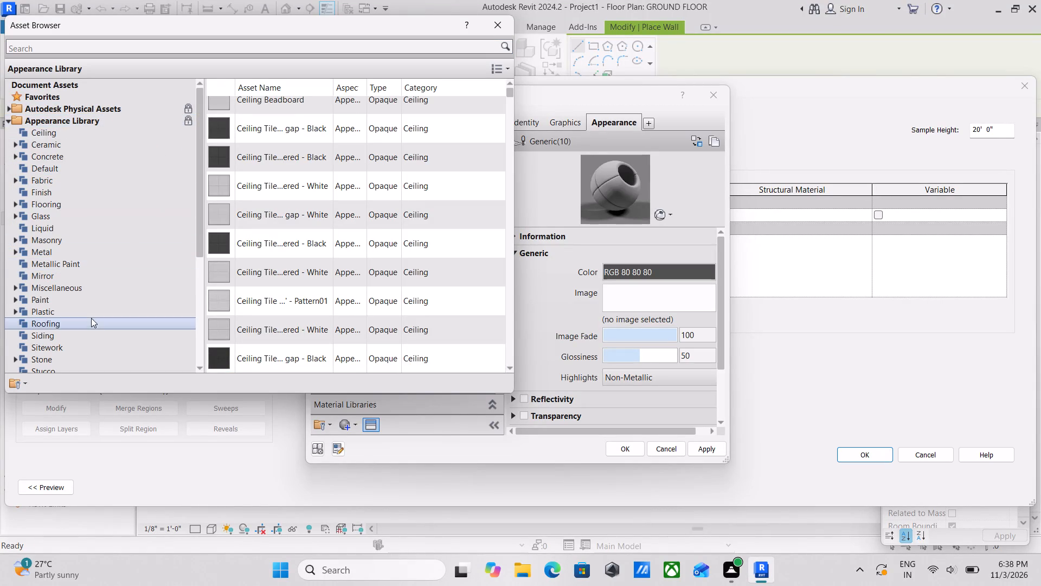
scroll(32, 369, "down", 1)
scroll(31, 321, "down", 2)
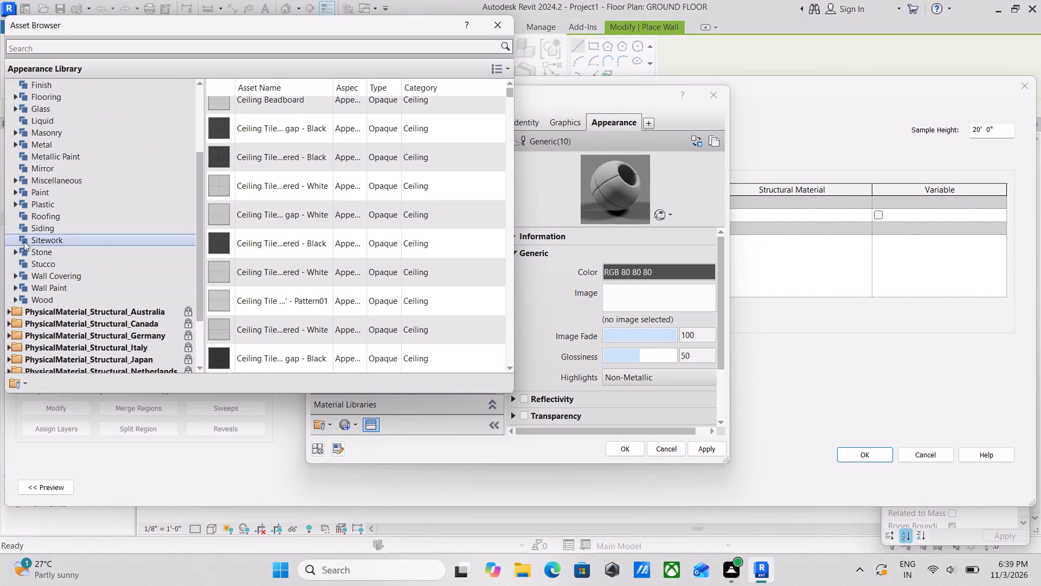
left_click(18, 288)
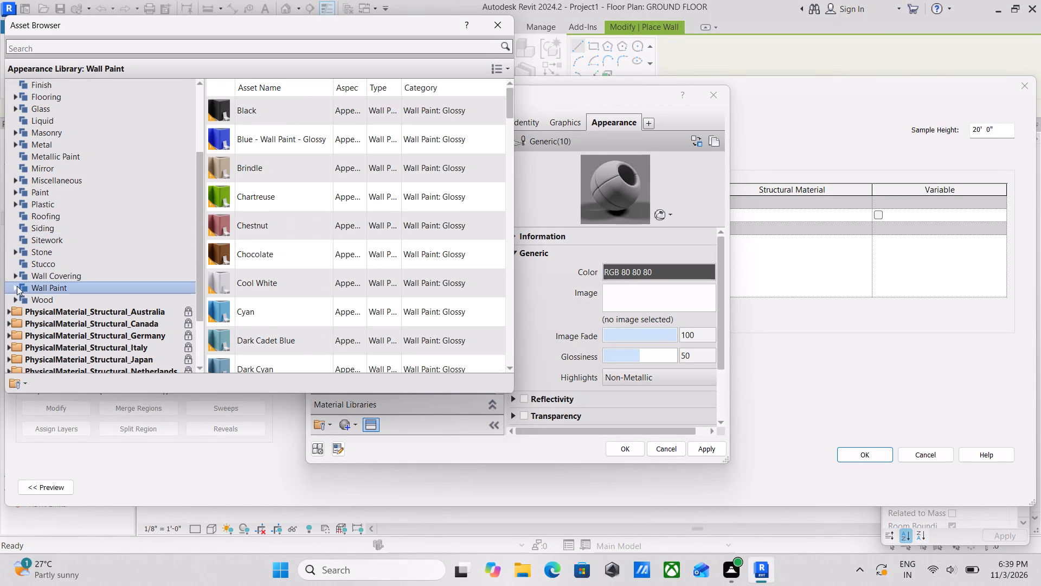
left_click(17, 286)
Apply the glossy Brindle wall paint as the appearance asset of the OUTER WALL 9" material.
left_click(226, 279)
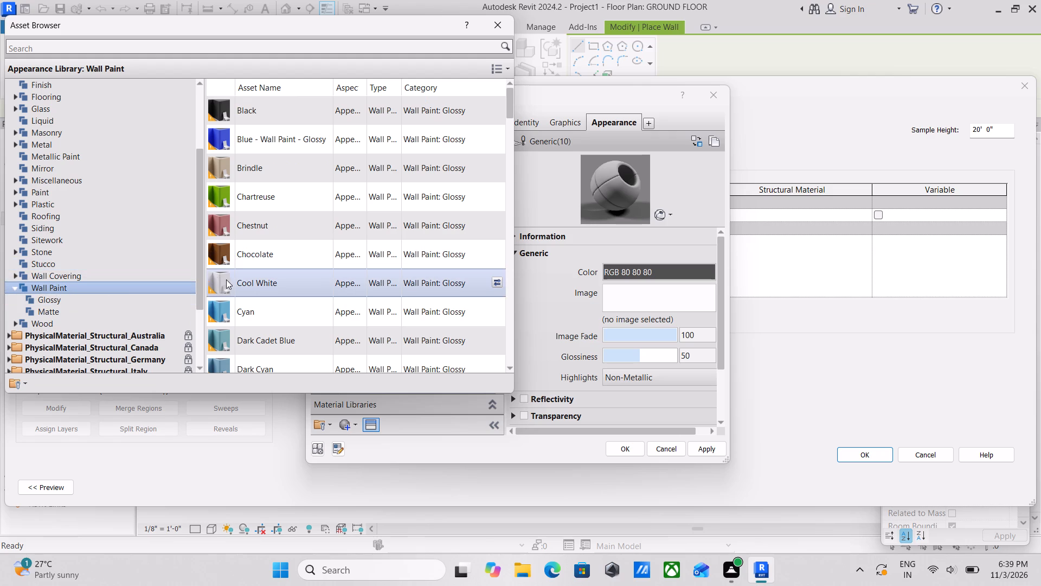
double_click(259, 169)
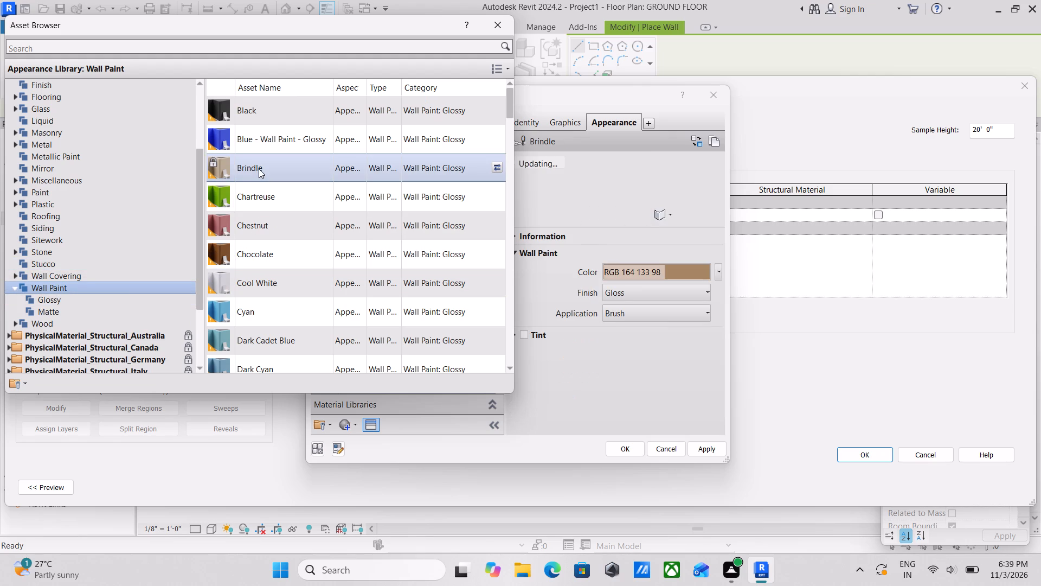
Replace the OUTER WALL 9" material's appearance asset with the glossy Sand wall paint.
scroll(273, 220, "down", 2)
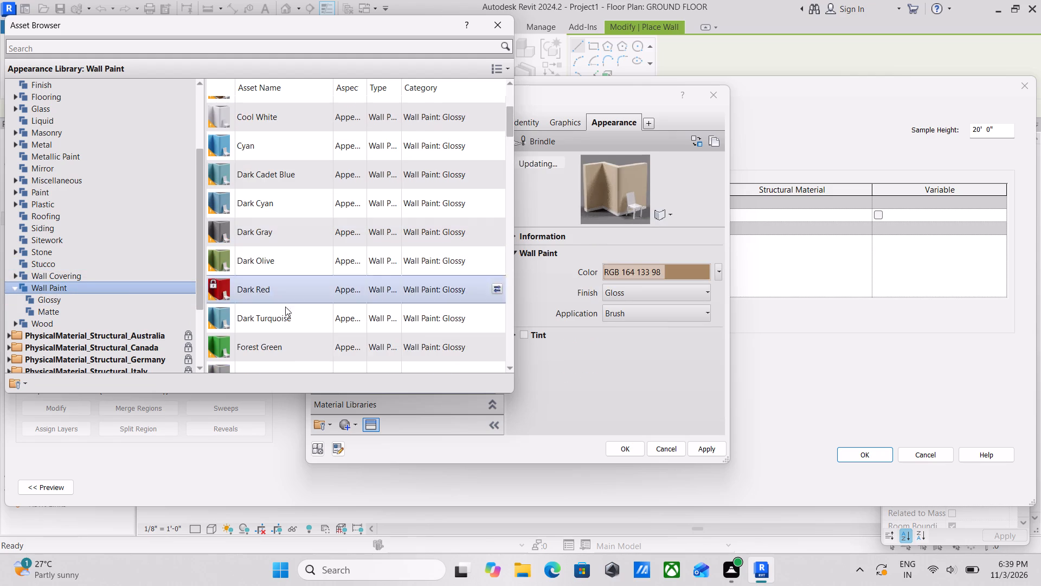
scroll(288, 316, "down", 4)
scroll(288, 316, "up", 1)
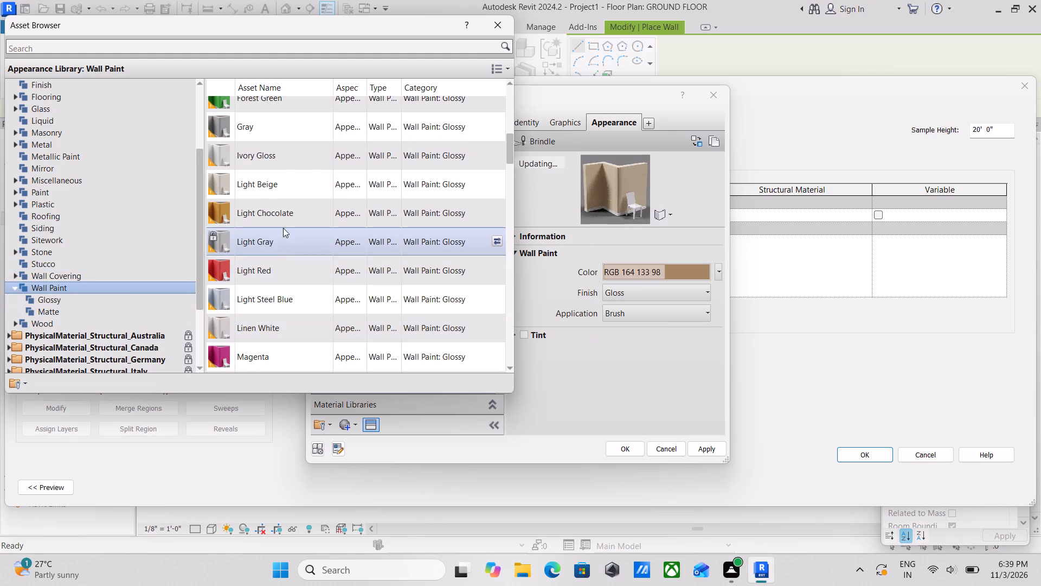
scroll(290, 284, "down", 1)
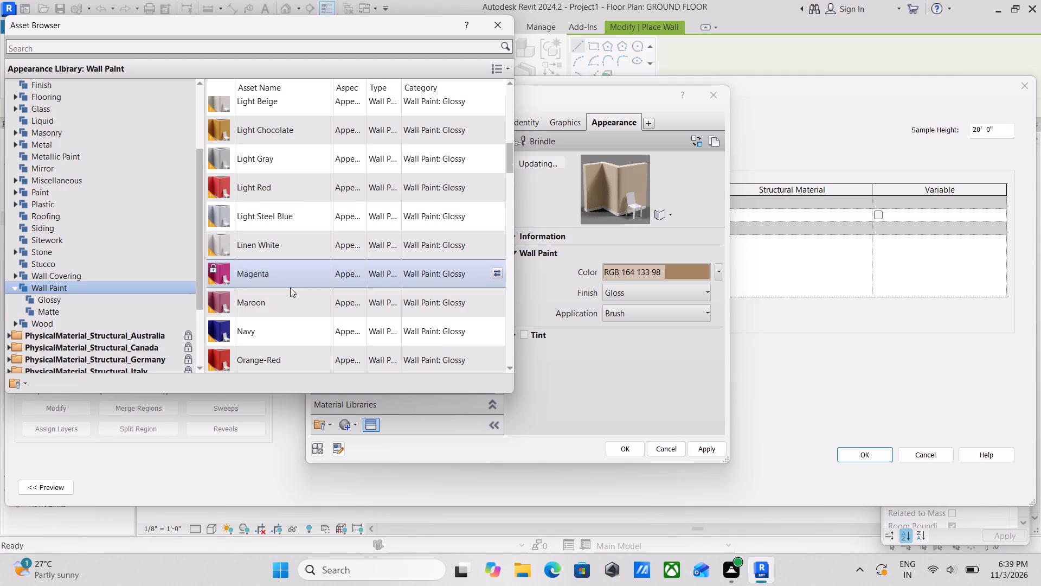
scroll(293, 285, "down", 1)
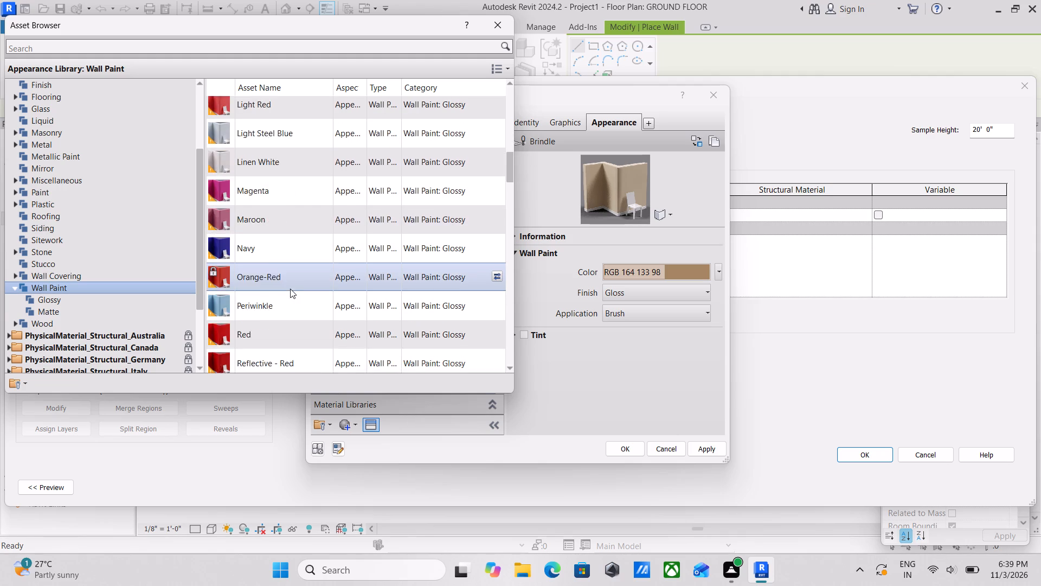
scroll(290, 289, "down", 2)
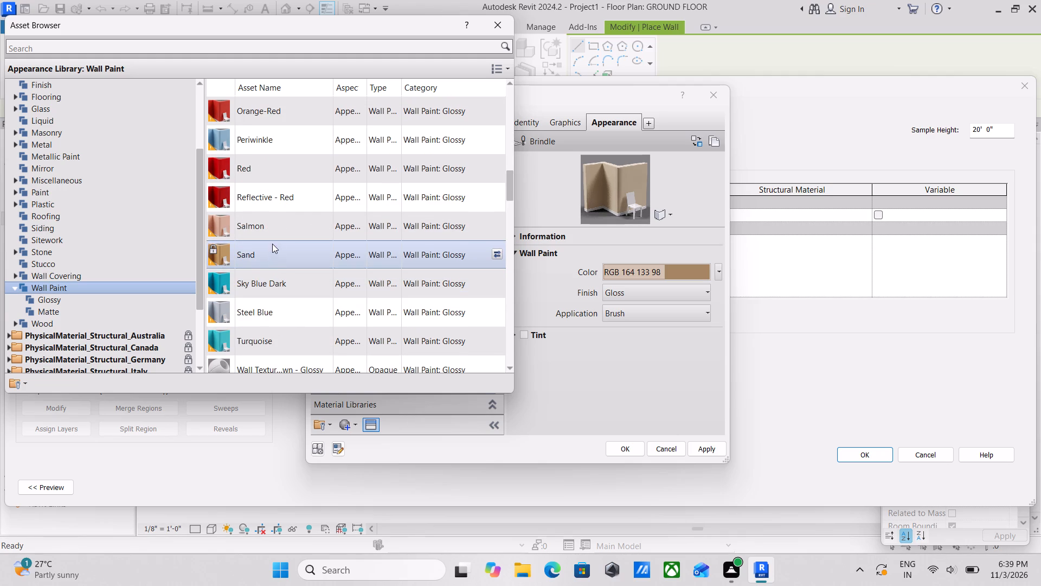
double_click(271, 253)
left_click(271, 253)
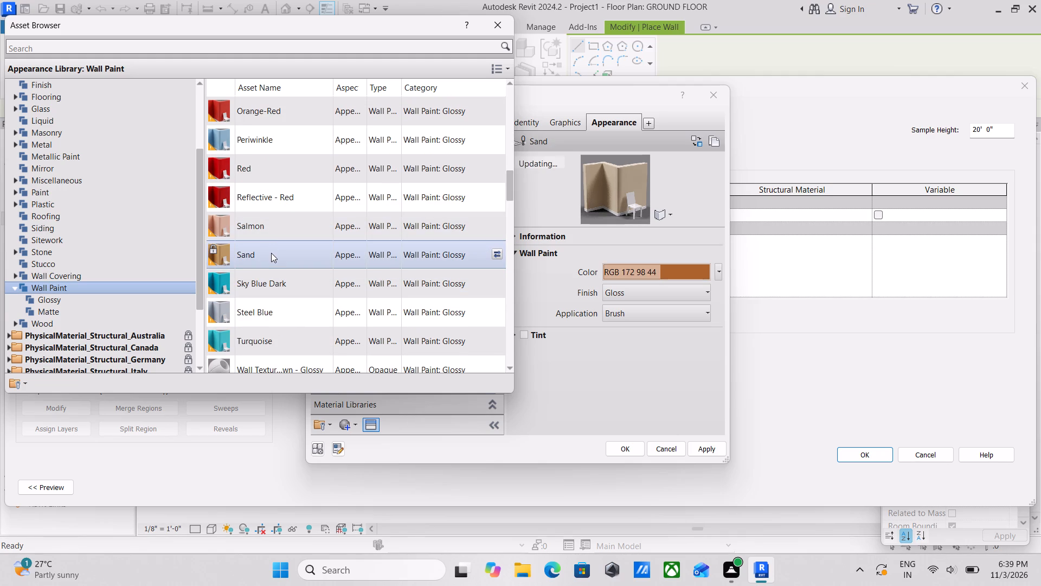
Examine the remaining glossy and matte Wall Paint assets for alternative finishes.
scroll(271, 253, "up", 1)
scroll(271, 253, "down", 4)
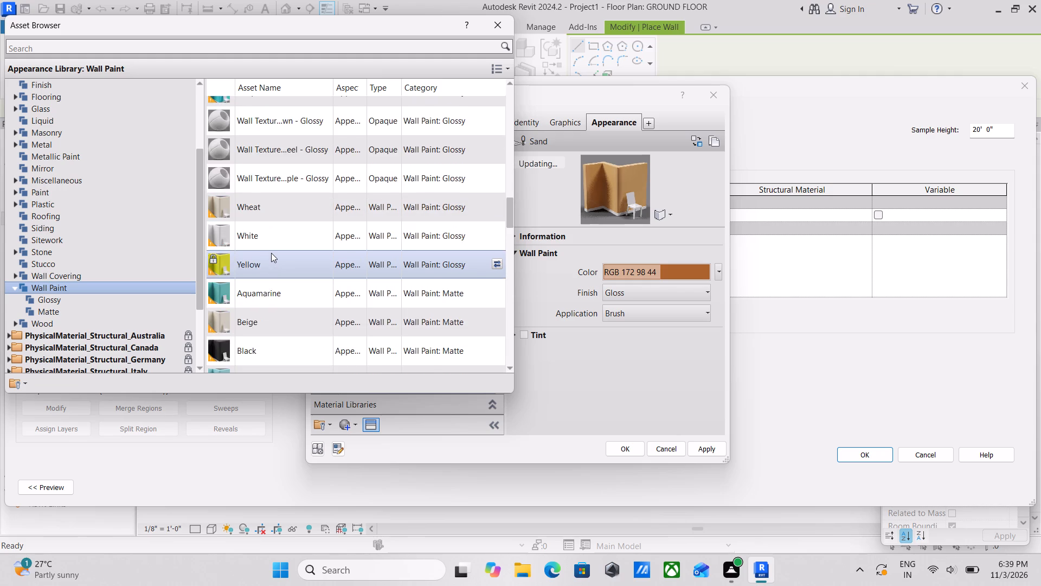
scroll(271, 253, "down", 9)
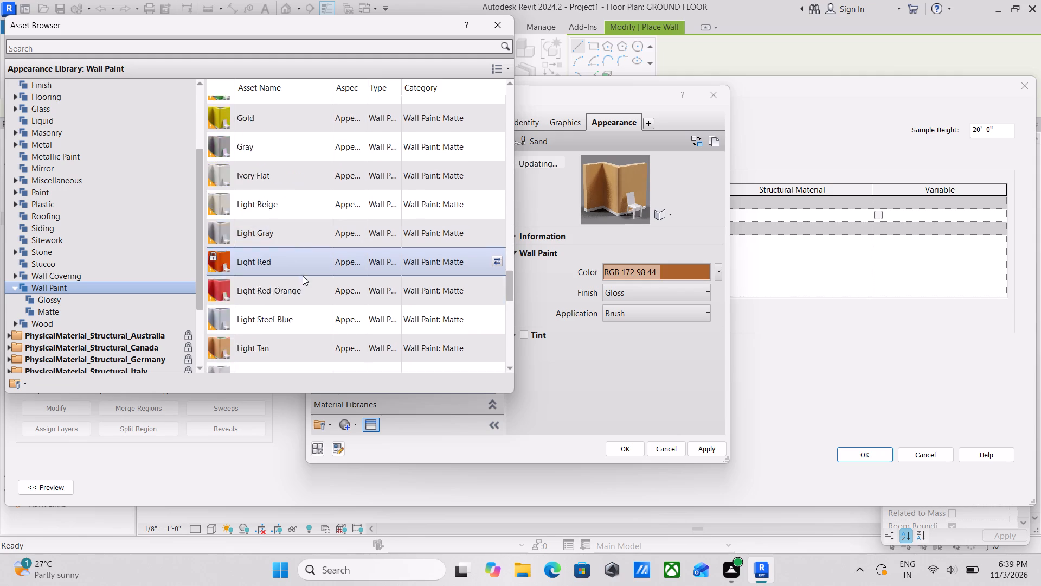
scroll(307, 284, "down", 2)
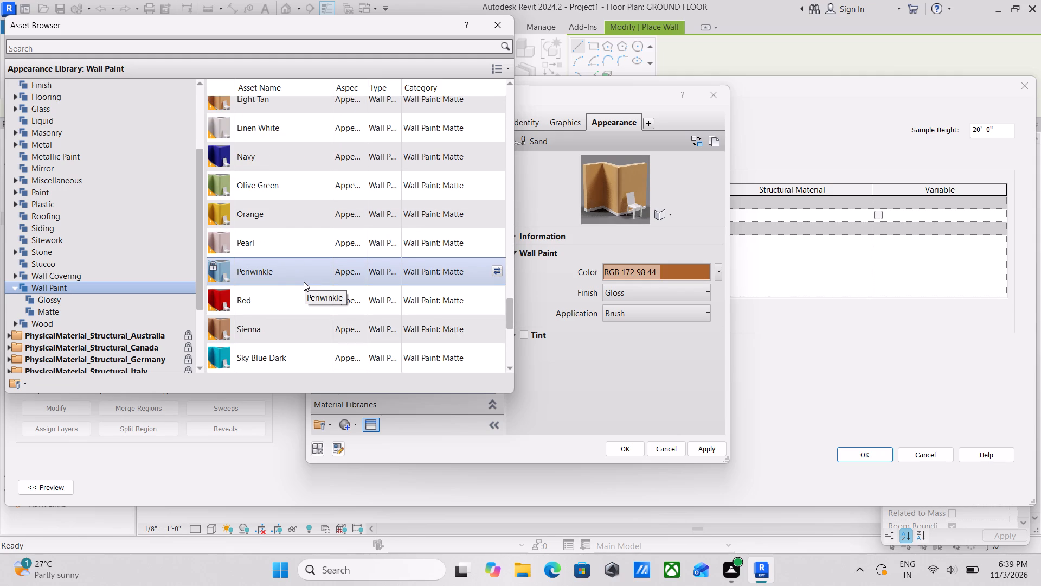
scroll(293, 269, "down", 7)
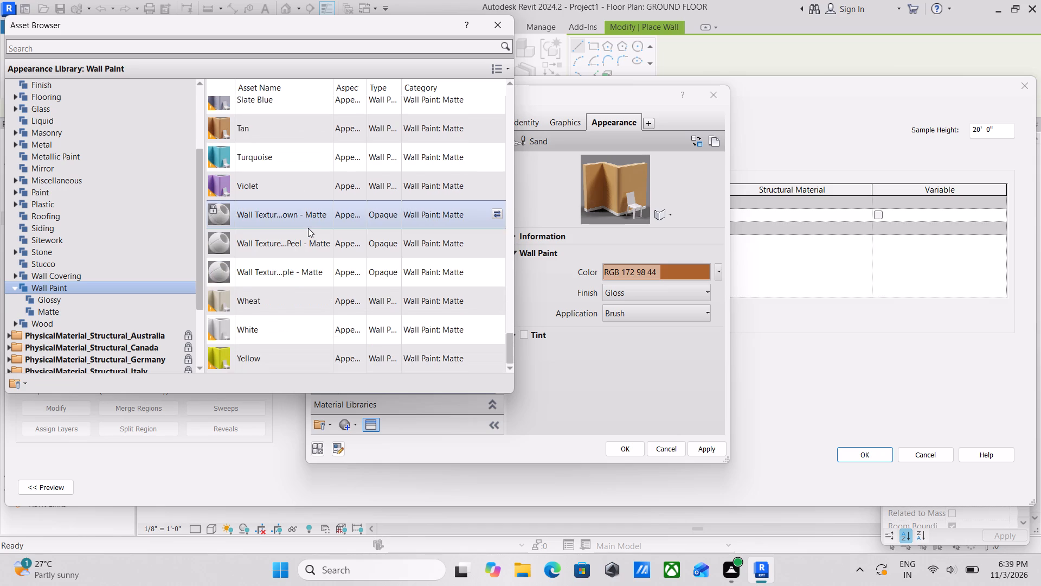
scroll(308, 228, "down", 4)
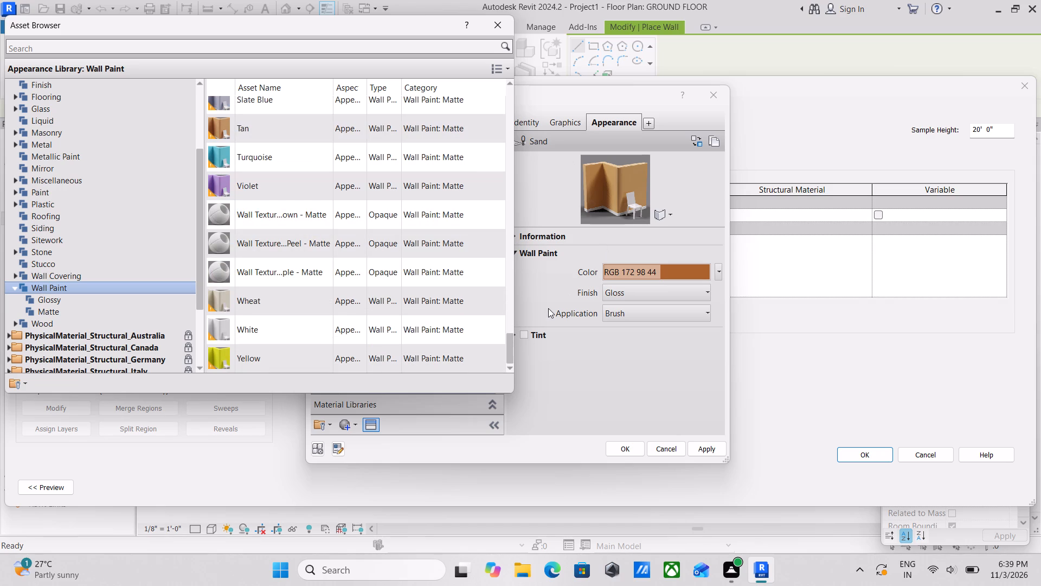
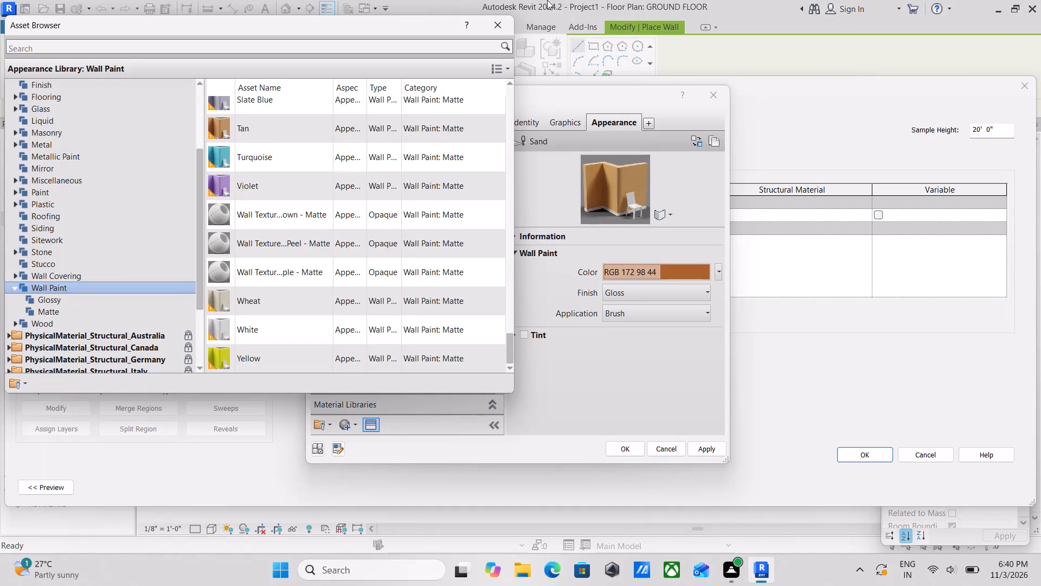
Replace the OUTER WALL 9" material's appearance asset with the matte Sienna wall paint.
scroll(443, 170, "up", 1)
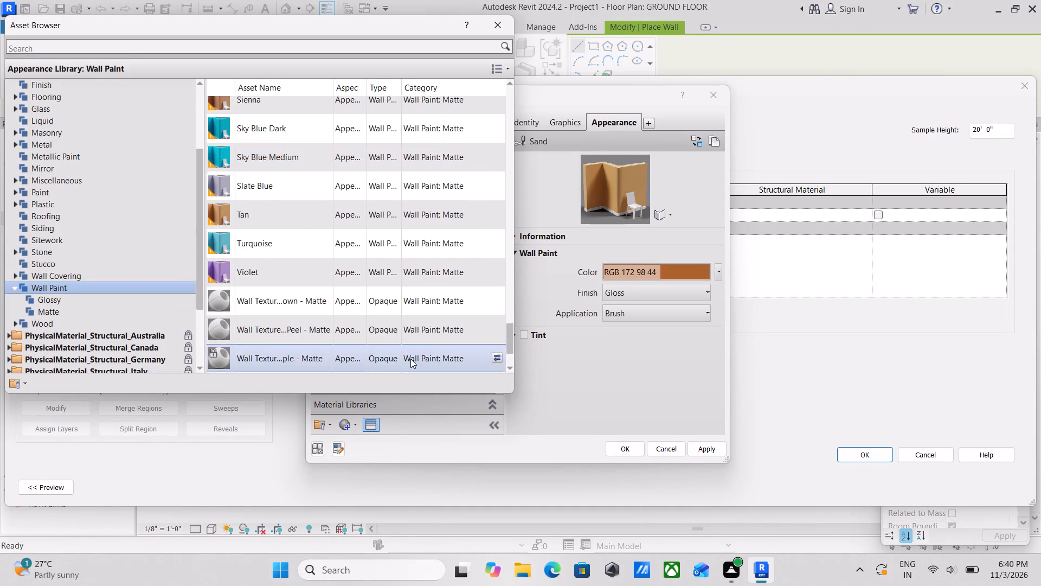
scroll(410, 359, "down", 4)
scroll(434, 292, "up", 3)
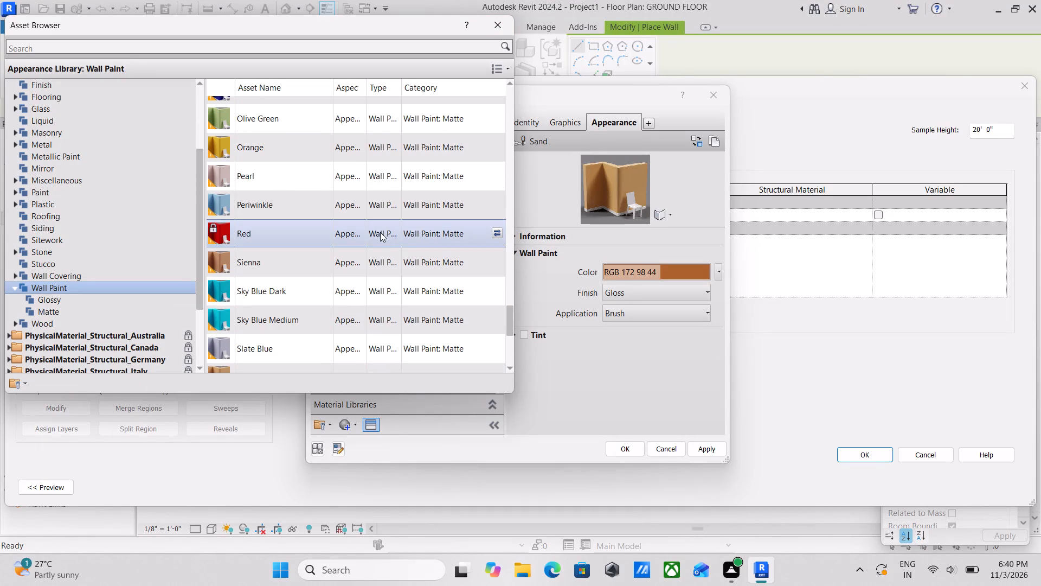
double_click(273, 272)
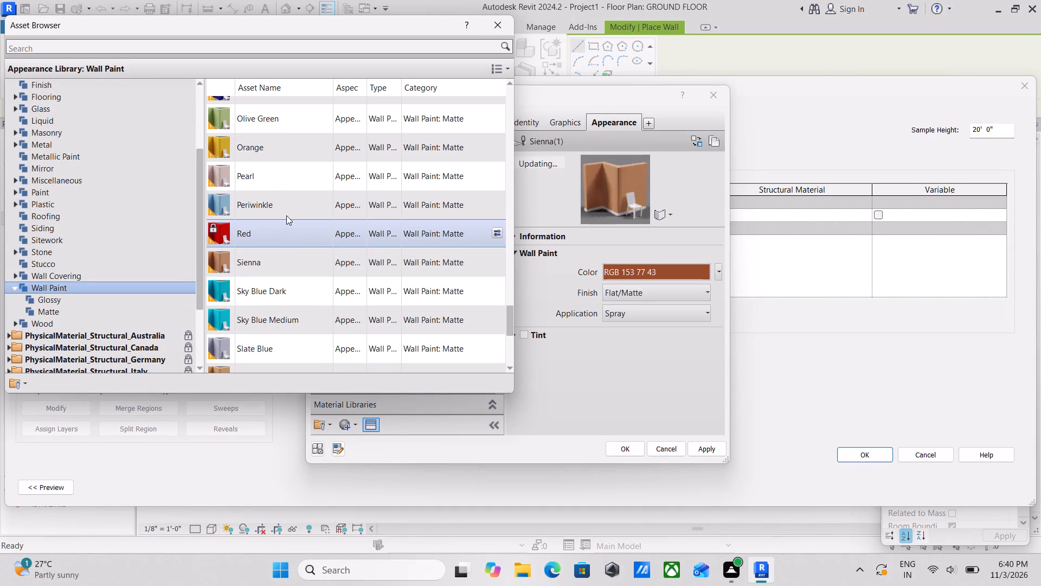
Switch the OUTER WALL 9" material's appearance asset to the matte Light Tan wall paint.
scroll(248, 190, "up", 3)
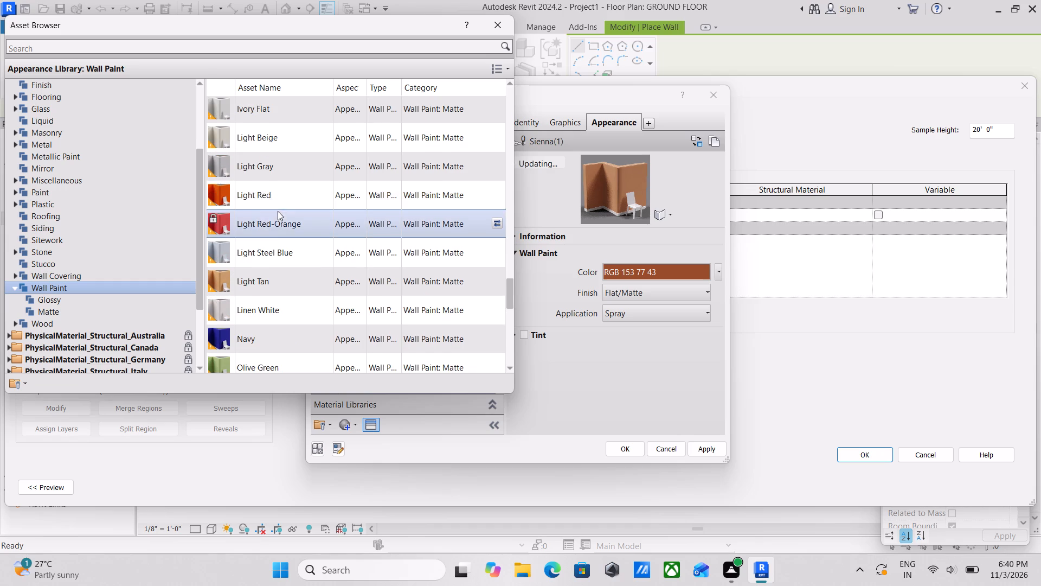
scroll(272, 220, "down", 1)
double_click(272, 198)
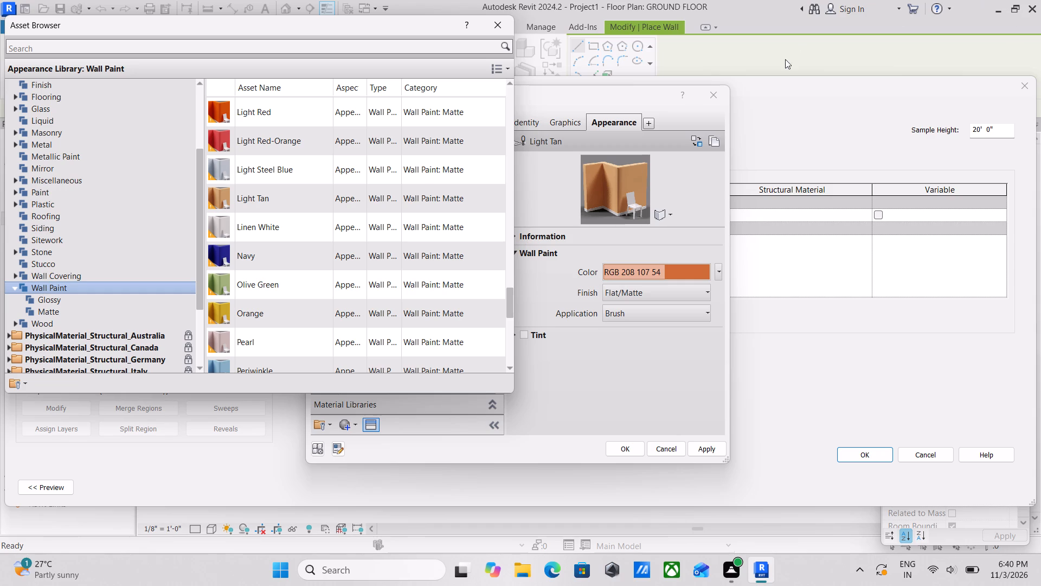
Replace the appearance asset of the OUTER WALL 9" material with the glossy Light Beige wall paint and accept the material.
scroll(300, 585, "down", 2)
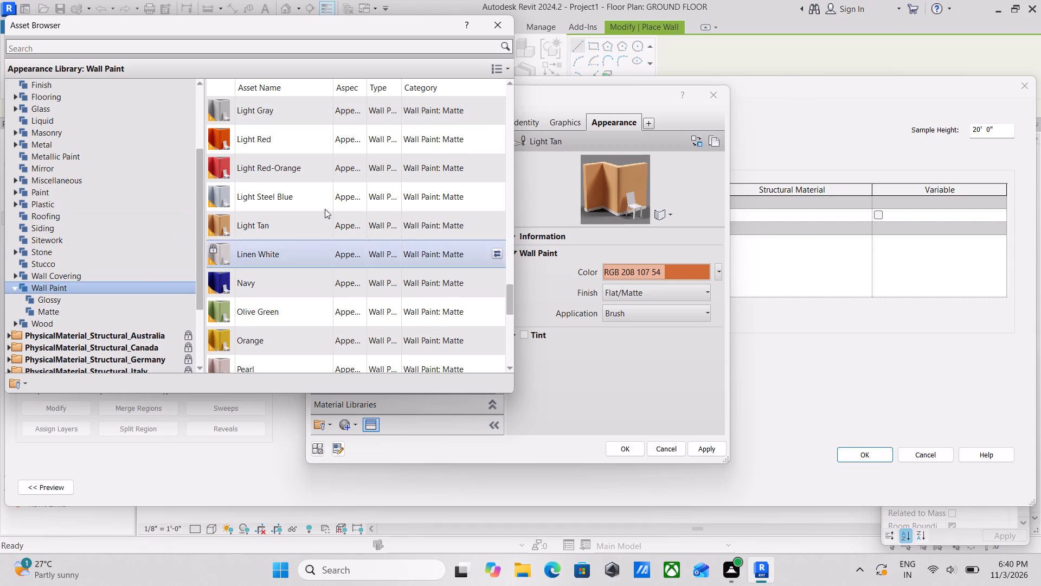
scroll(242, 180, "up", 2)
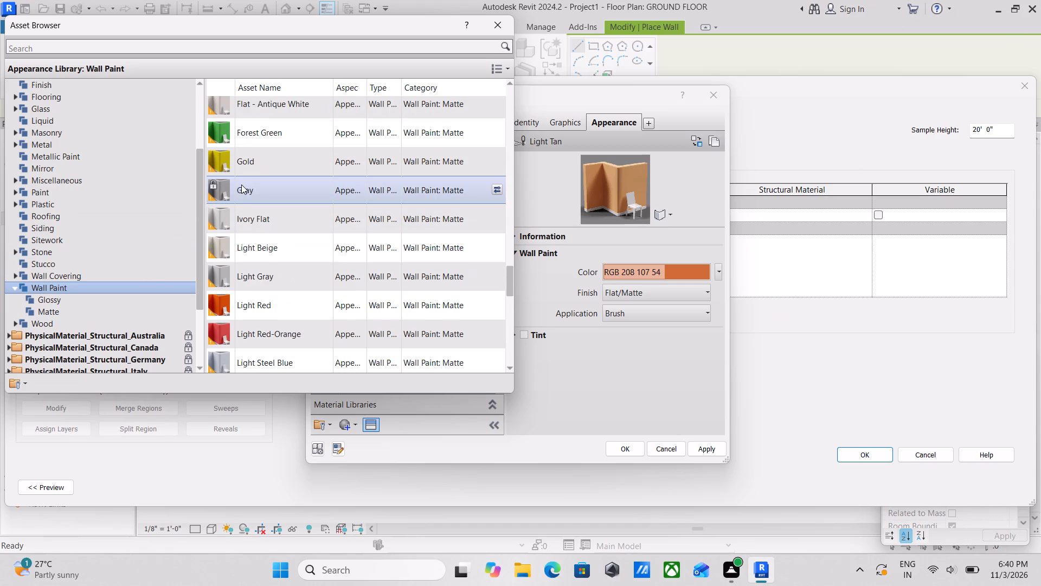
scroll(274, 212, "down", 14)
scroll(290, 346, "up", 3)
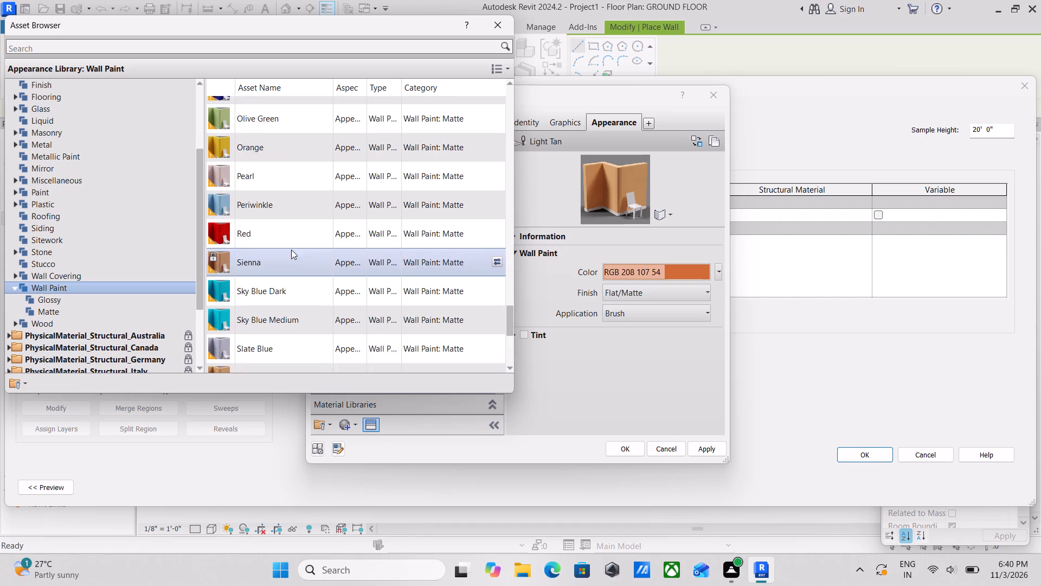
scroll(291, 250, "up", 8)
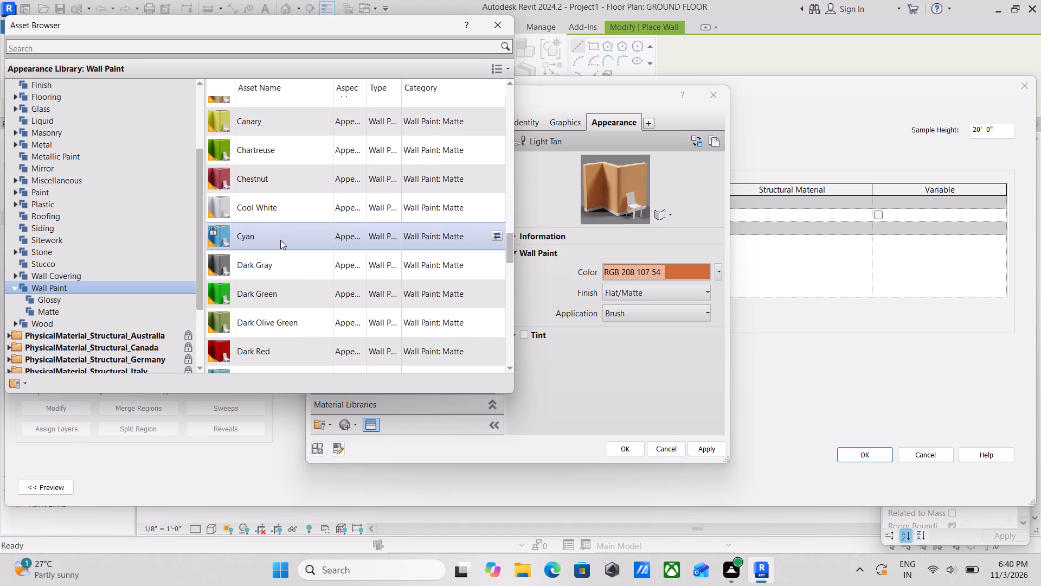
scroll(260, 154, "up", 4)
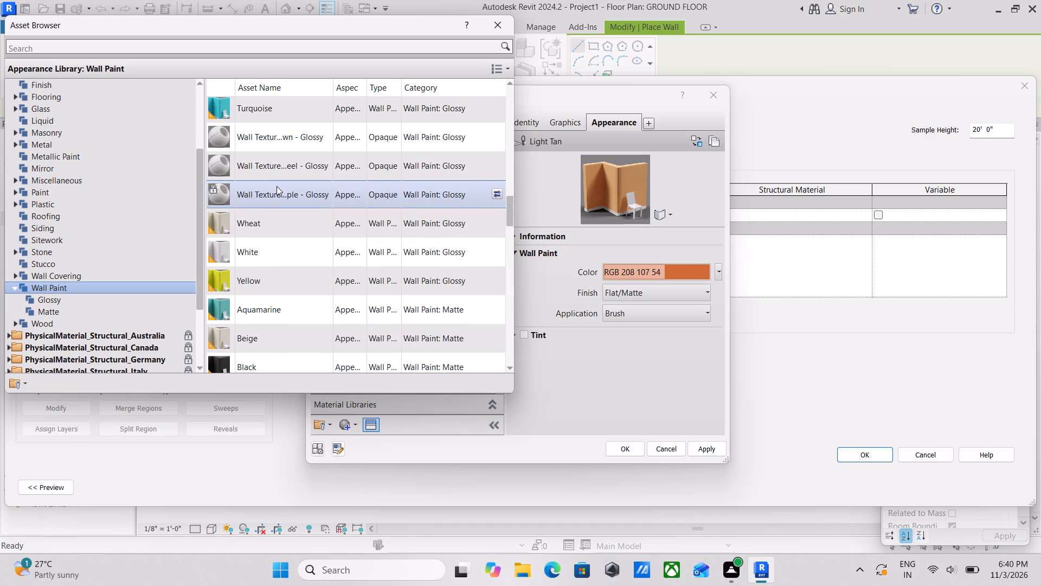
scroll(290, 170, "up", 2)
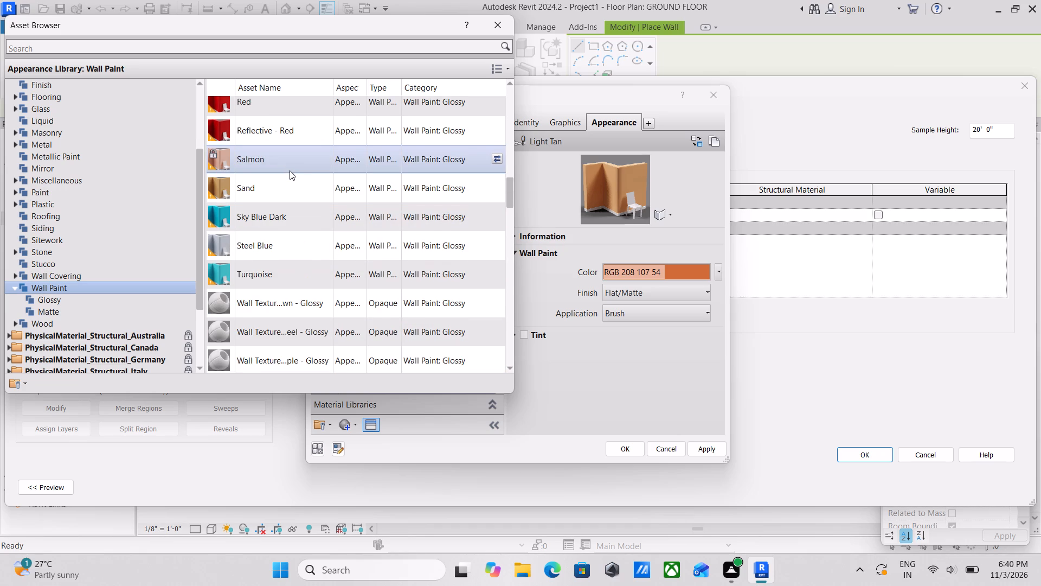
scroll(288, 170, "up", 4)
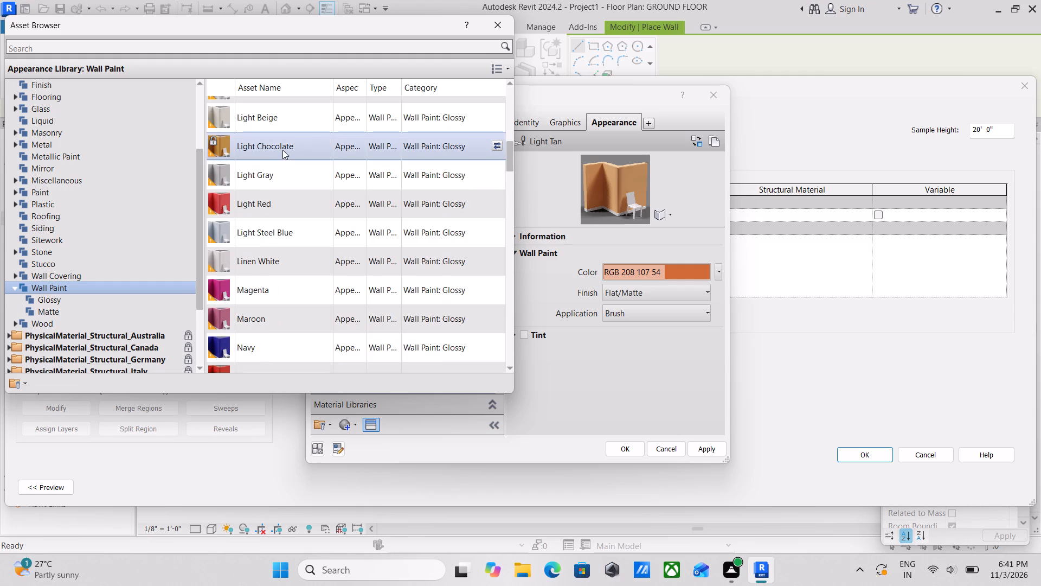
scroll(282, 150, "up", 1)
double_click(276, 202)
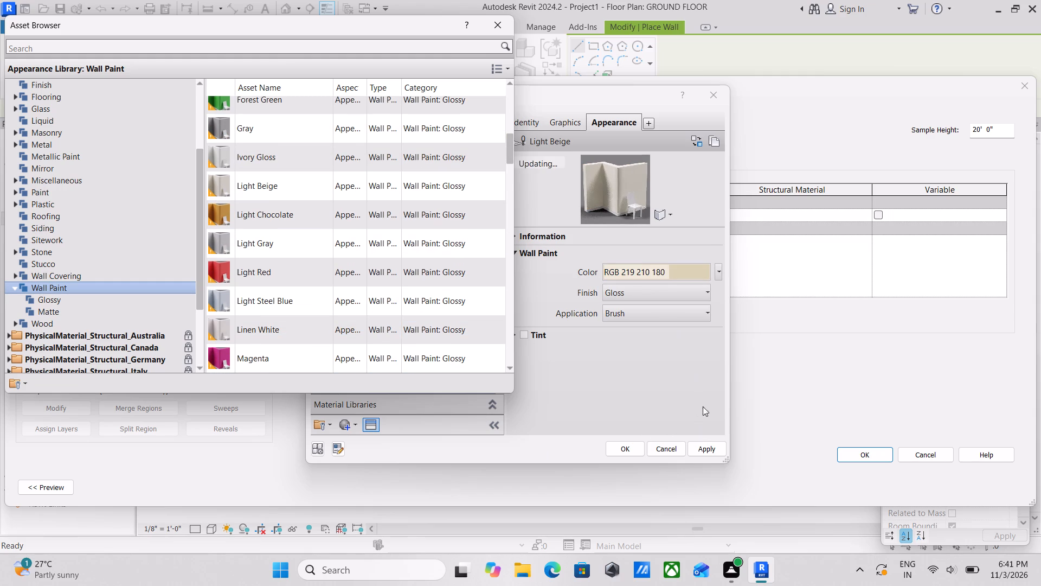
left_click(702, 449)
left_click(611, 450)
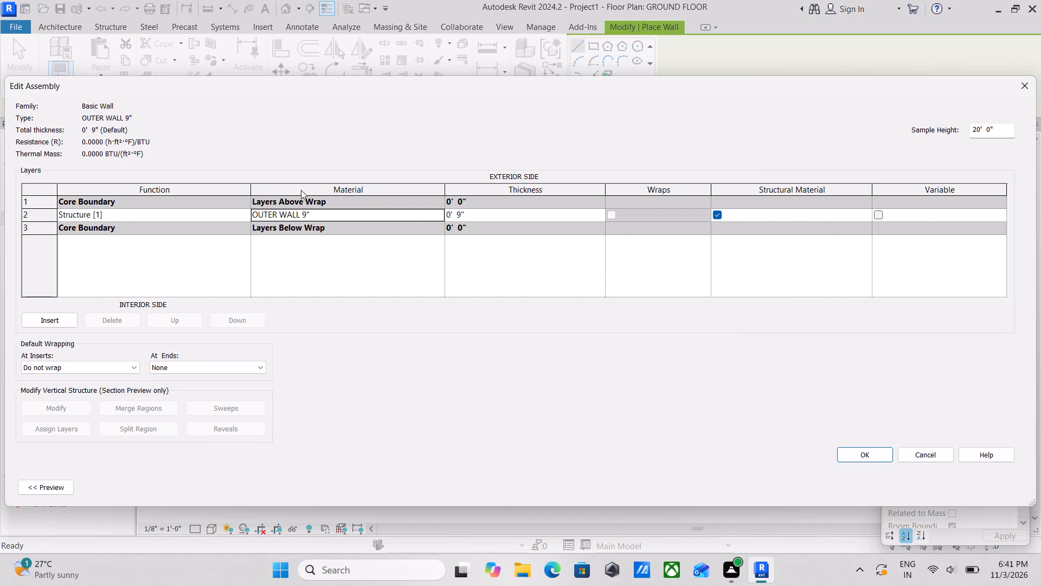
Accept the OUTER WALL 9" layer assembly and apply the wall type's properties.
scroll(510, 249, "down", 1)
scroll(954, 8, "up", 2)
scroll(954, 8, "down", 1)
left_click(878, 455)
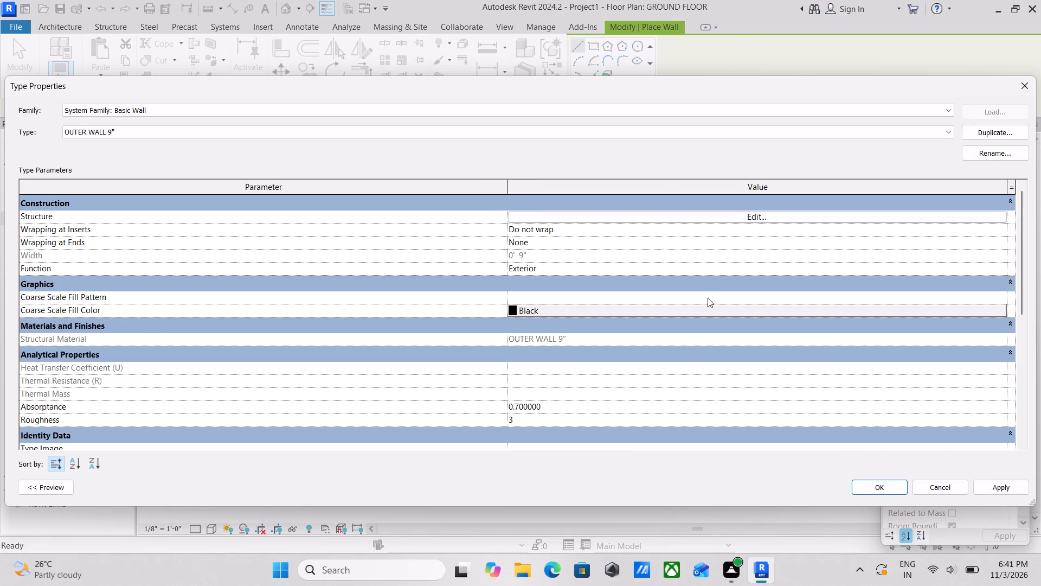
left_click(736, 218)
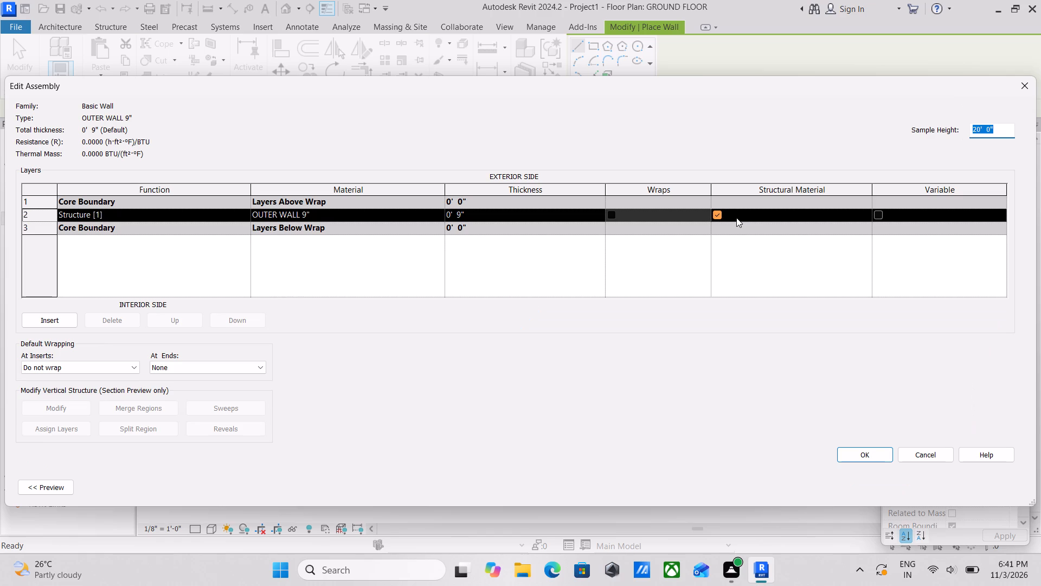
left_click(862, 456)
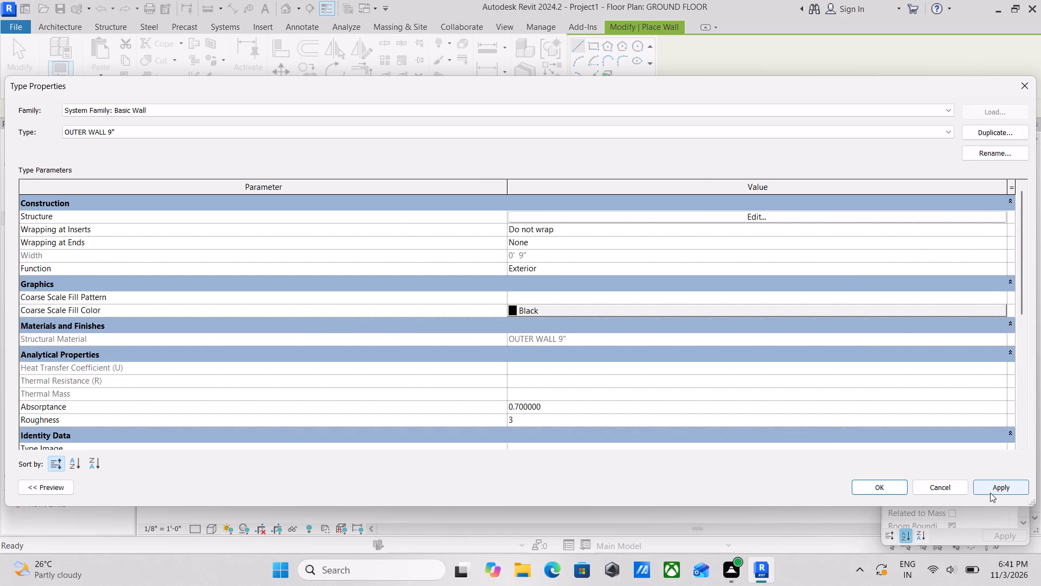
left_click(999, 488)
left_click(872, 491)
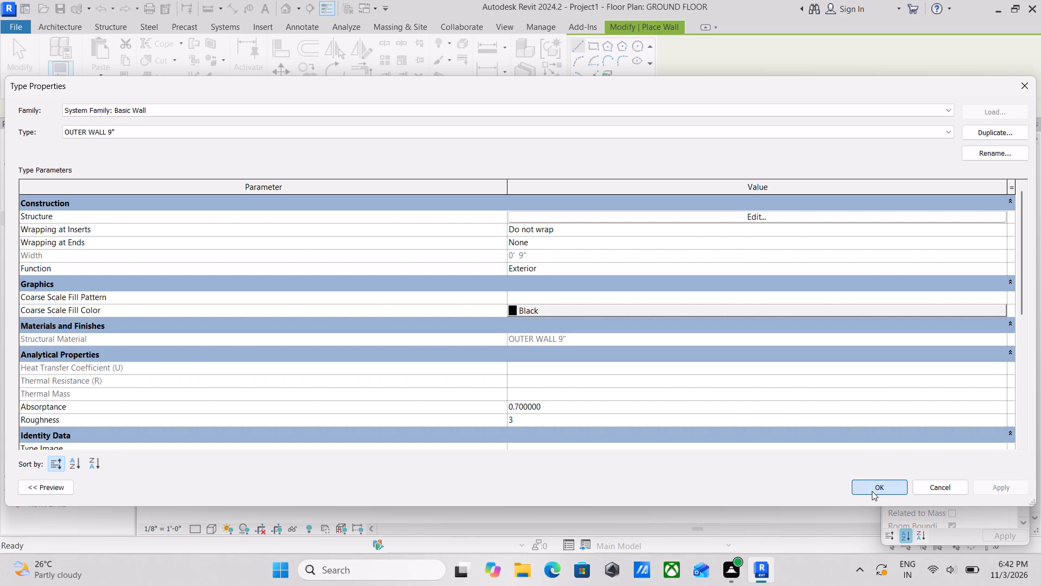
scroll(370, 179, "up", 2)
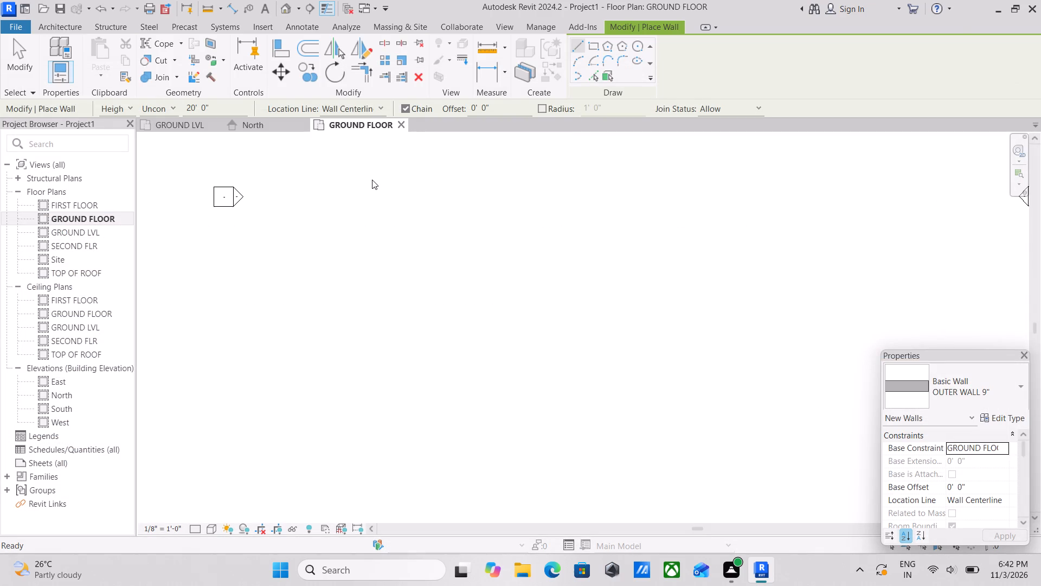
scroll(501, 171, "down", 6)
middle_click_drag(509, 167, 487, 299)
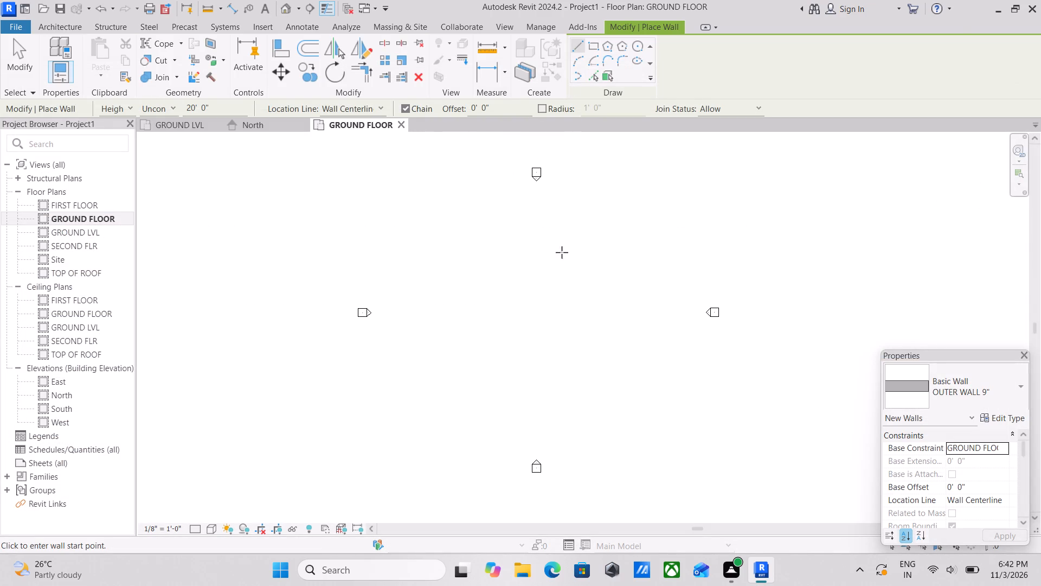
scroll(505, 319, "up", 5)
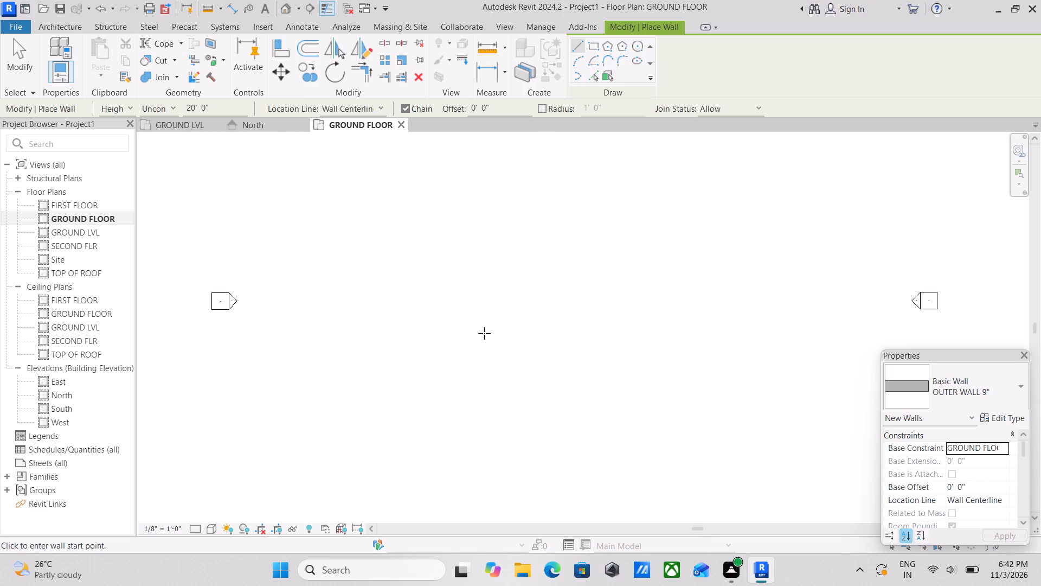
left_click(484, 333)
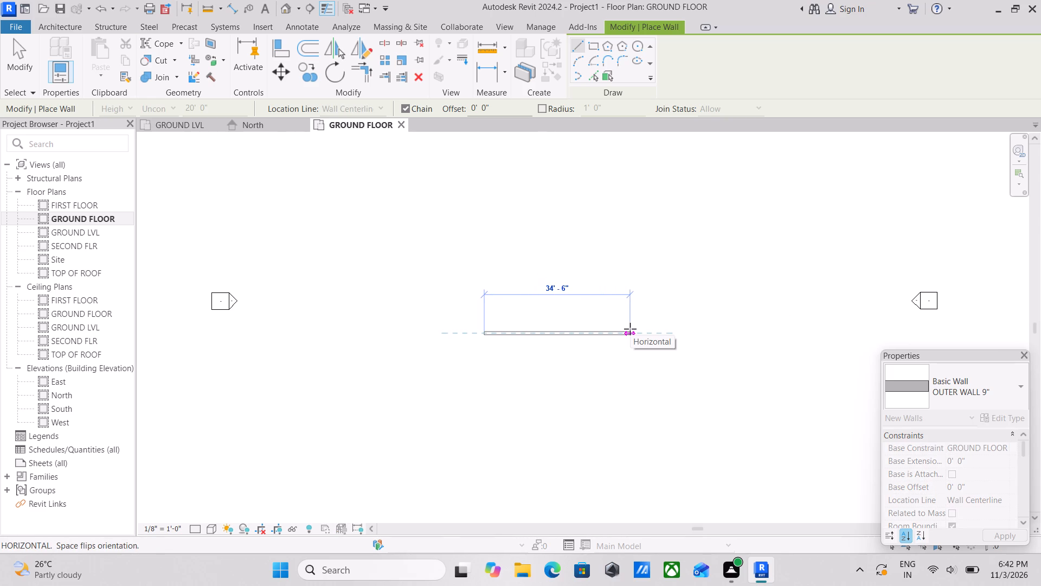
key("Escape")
Draw a horizontal OUTER WALL 9" wall about 20' 6" long, running east, in the GROUND FLOOR plan between the elevation markers.
scroll(566, 326, "up", 3)
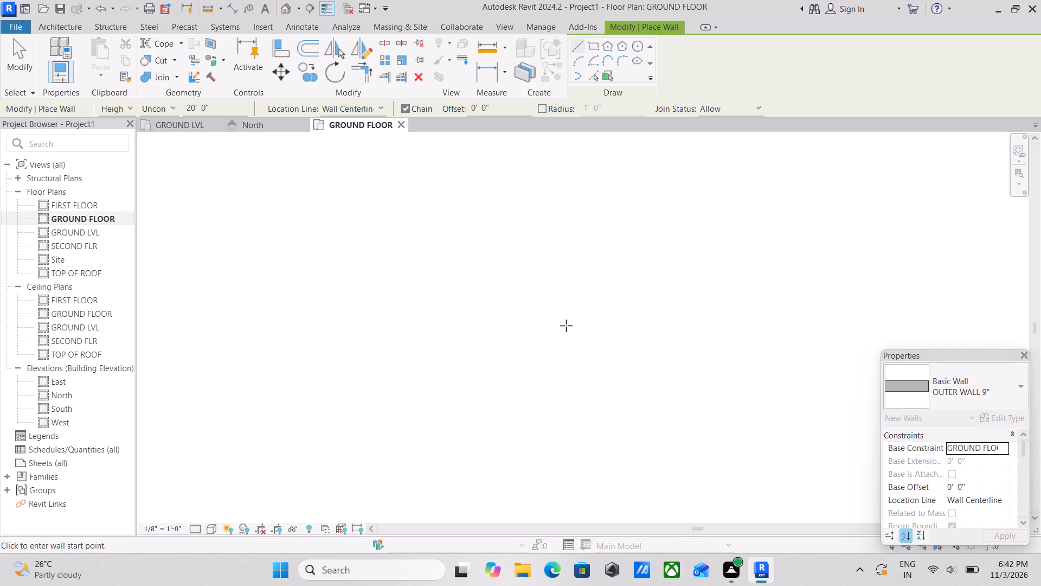
scroll(557, 327, "up", 3)
scroll(551, 373, "up", 2)
left_click(554, 356)
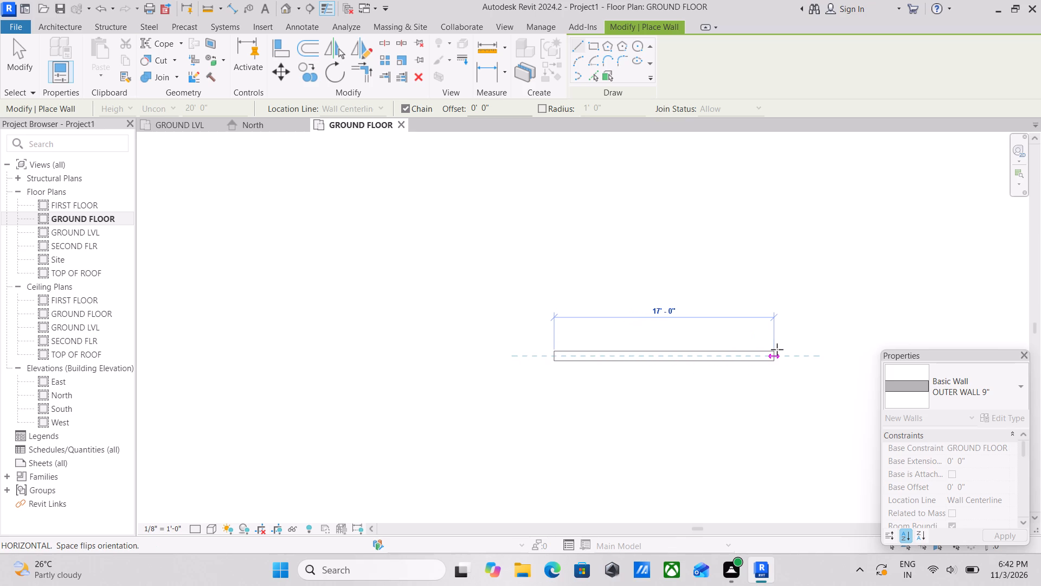
scroll(777, 349, "down", 1)
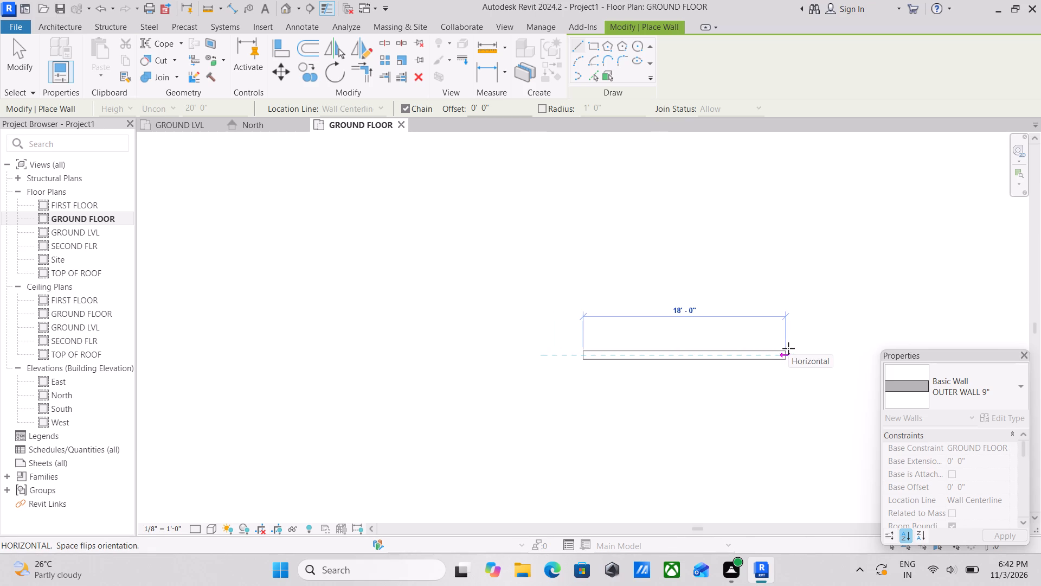
middle_click_drag(788, 348, 747, 360)
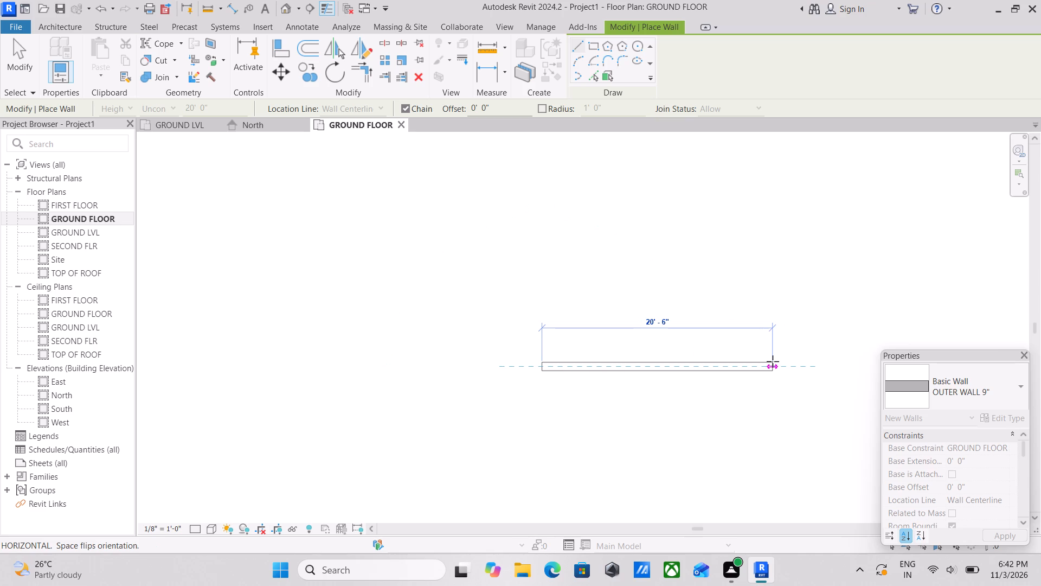
left_click(773, 361)
Continue the wall chain with a vertical OUTER WALL 9" wall running north from the east end of the horizontal wall.
scroll(764, 288, "down", 1)
middle_click_drag(764, 288, 781, 400)
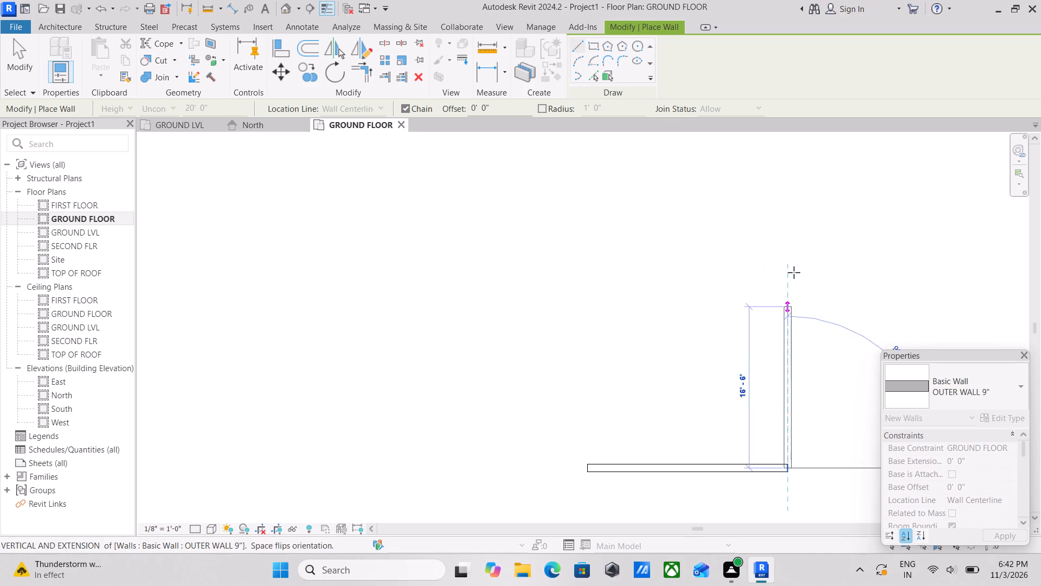
scroll(794, 272, "down", 1)
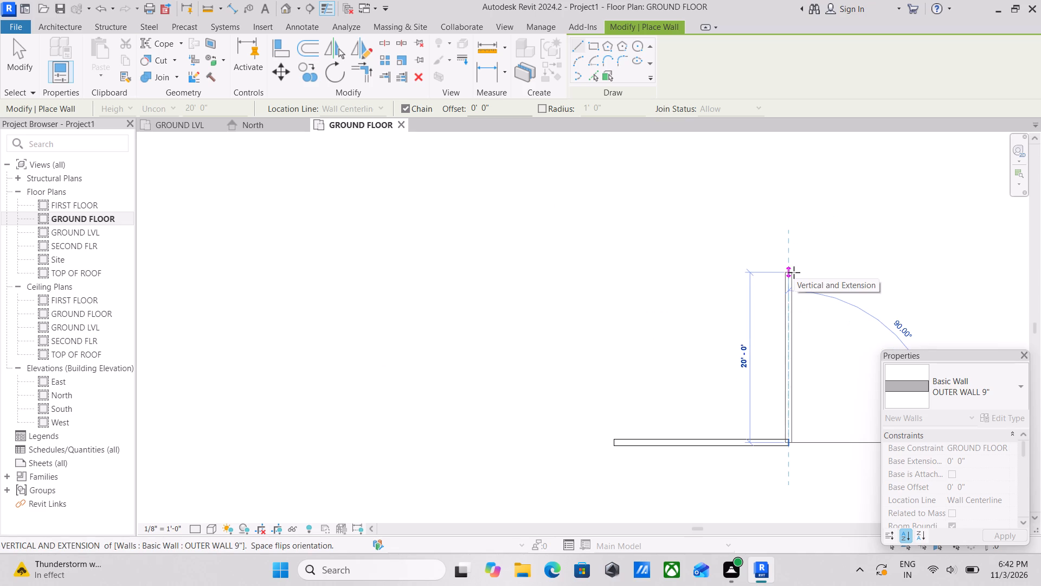
scroll(794, 272, "down", 1)
middle_click_drag(795, 276, 802, 330)
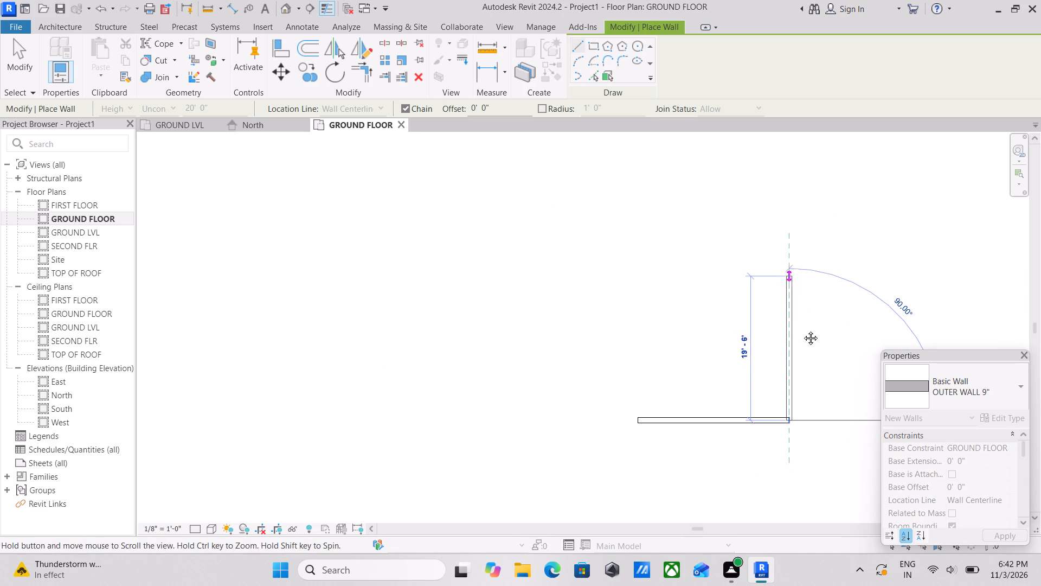
middle_click_drag(802, 330, 803, 331)
scroll(809, 230, "down", 2)
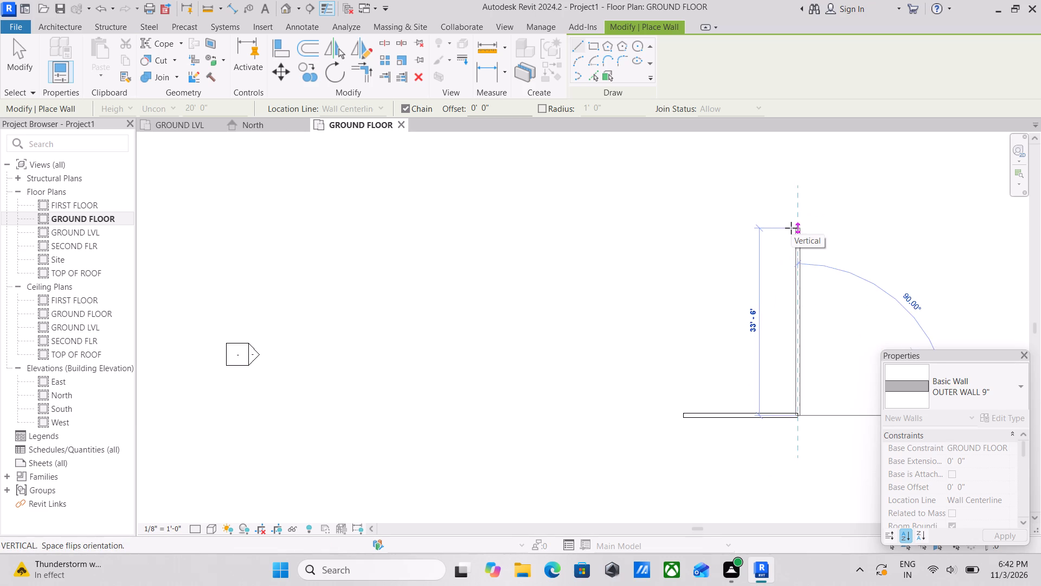
scroll(791, 228, "down", 1)
middle_click(791, 228)
scroll(768, 97, "down", 2)
middle_click_drag(792, 126, 815, 185)
scroll(820, 165, "down", 1)
middle_click_drag(815, 169, 797, 302)
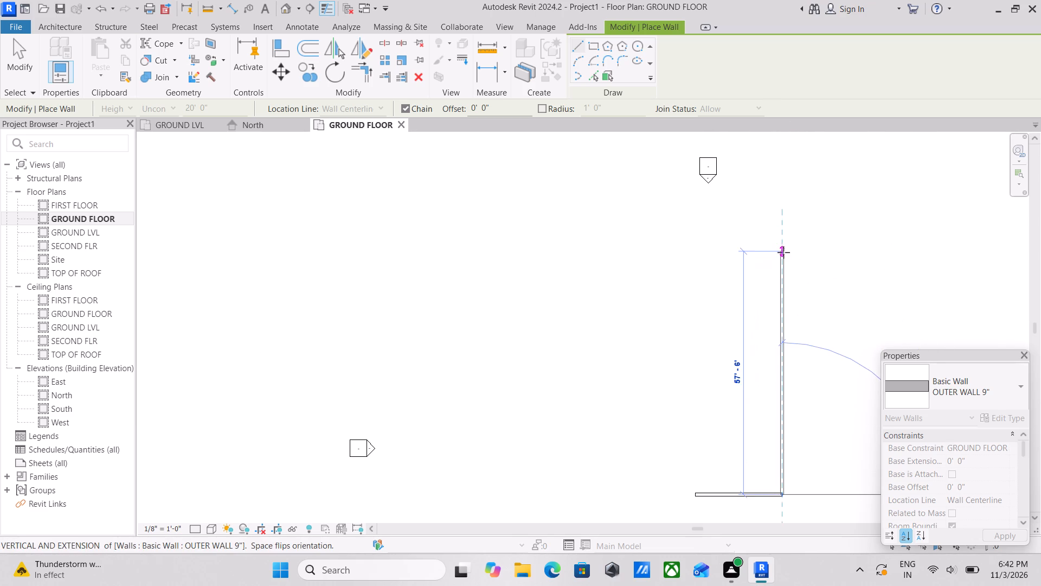
left_click(787, 313)
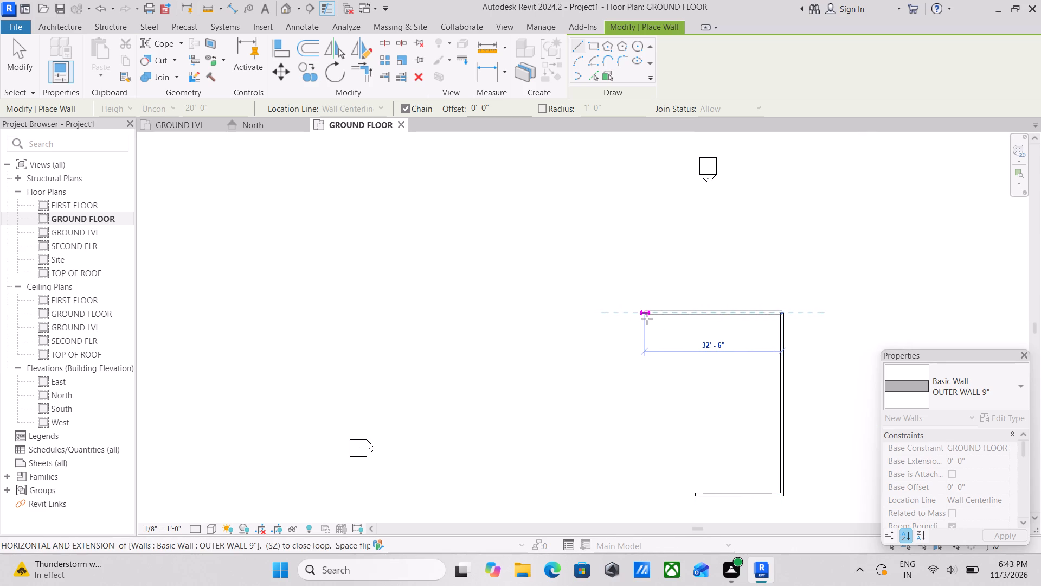
Continue the OUTER WALL 9" chain about 32' west, 19' south, 13' 6" west, 18' 6" south and 23' east.
left_click(647, 319)
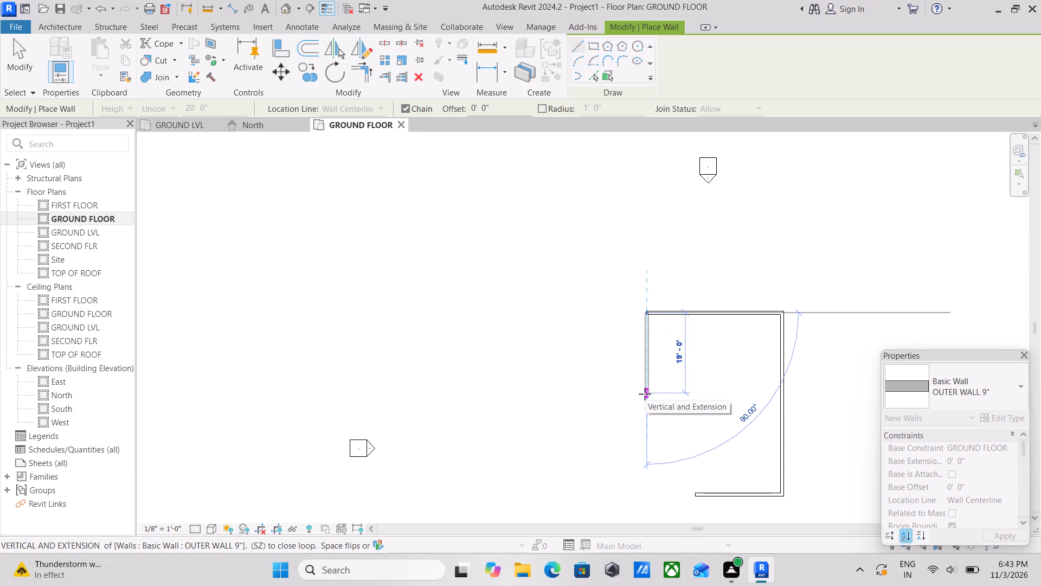
left_click(645, 394)
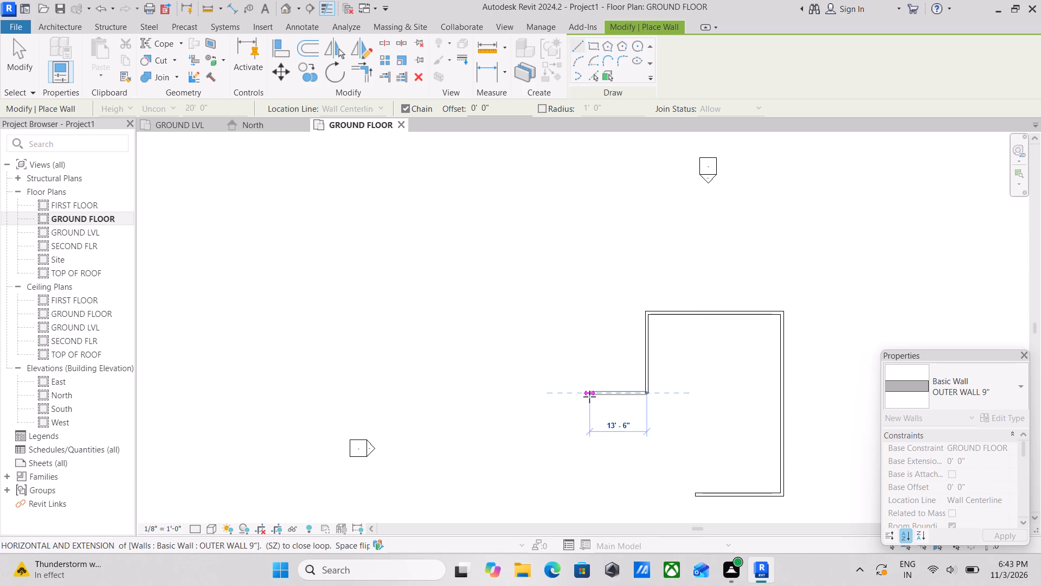
left_click(589, 397)
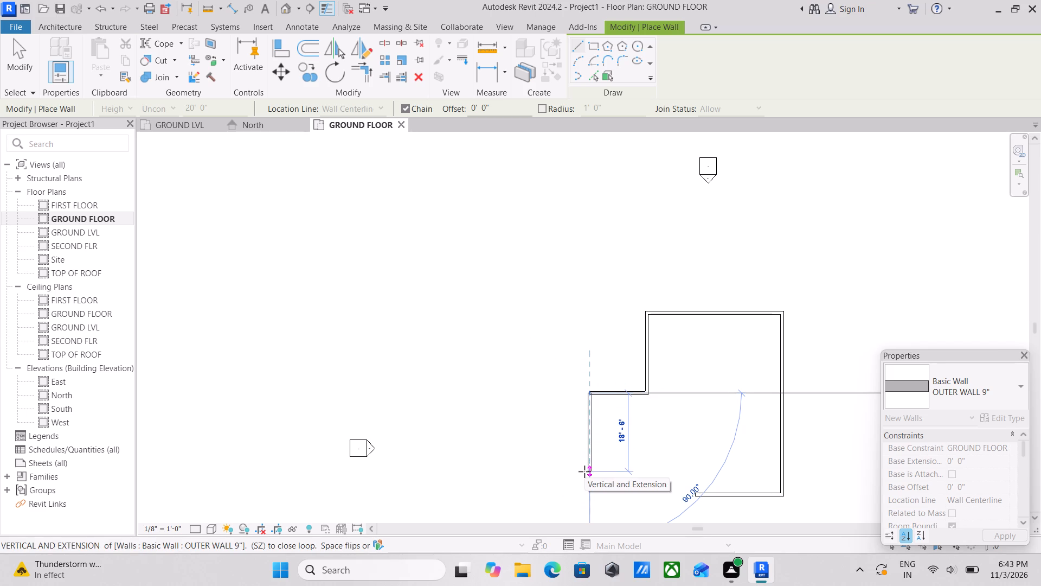
left_click(587, 472)
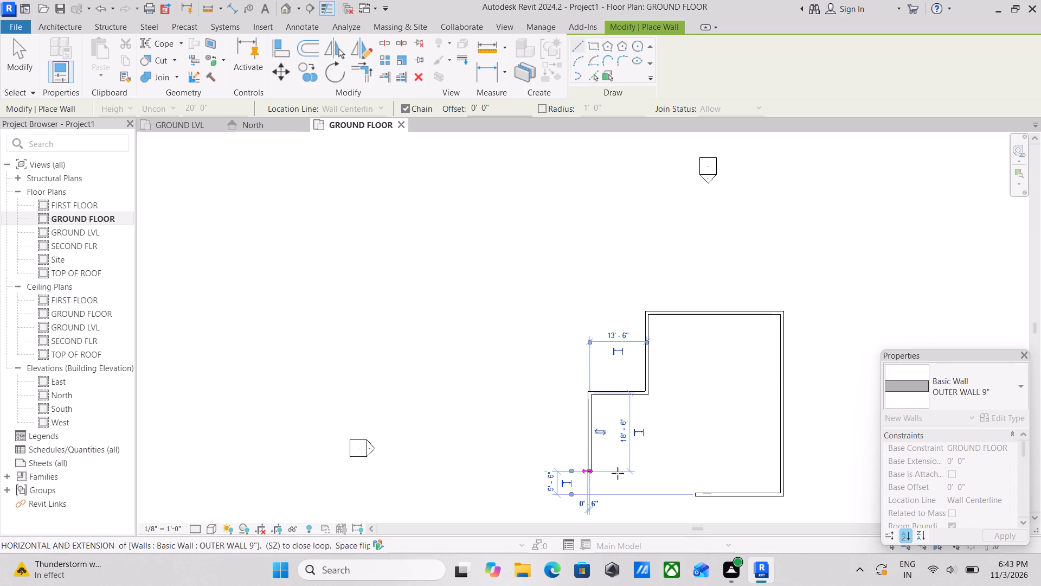
left_click(686, 468)
Close the wall chain about 23' 6" south, 22' 6" east and 18' north to the existing east wall, and end wall placement.
middle_click_drag(682, 496, 692, 373)
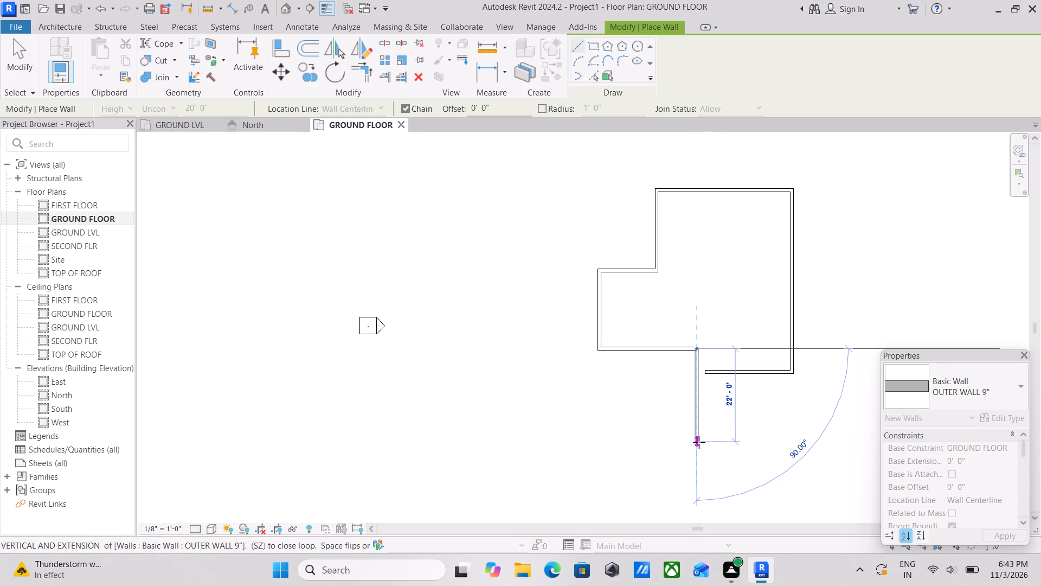
left_click(700, 448)
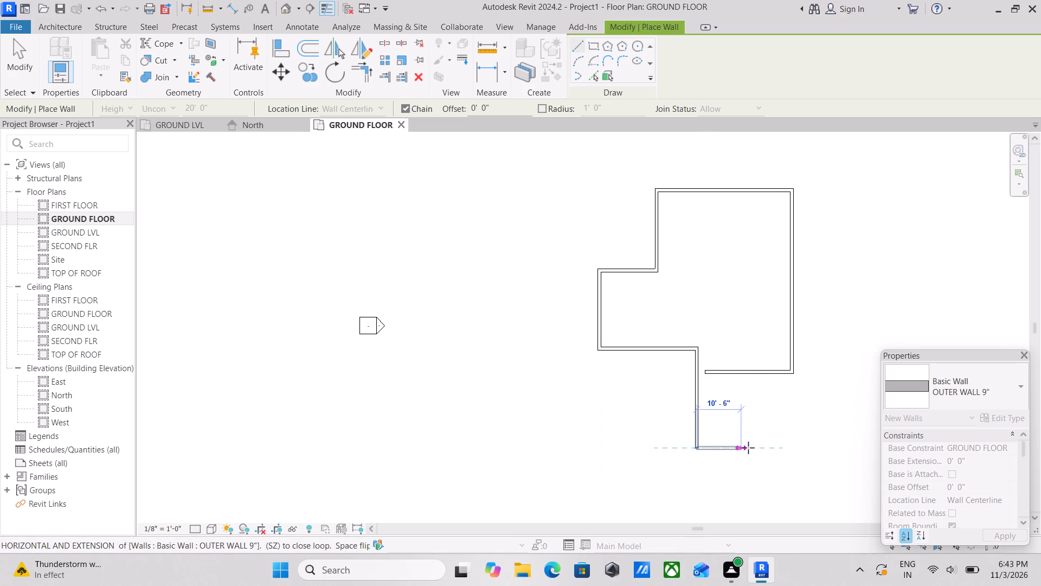
left_click(794, 450)
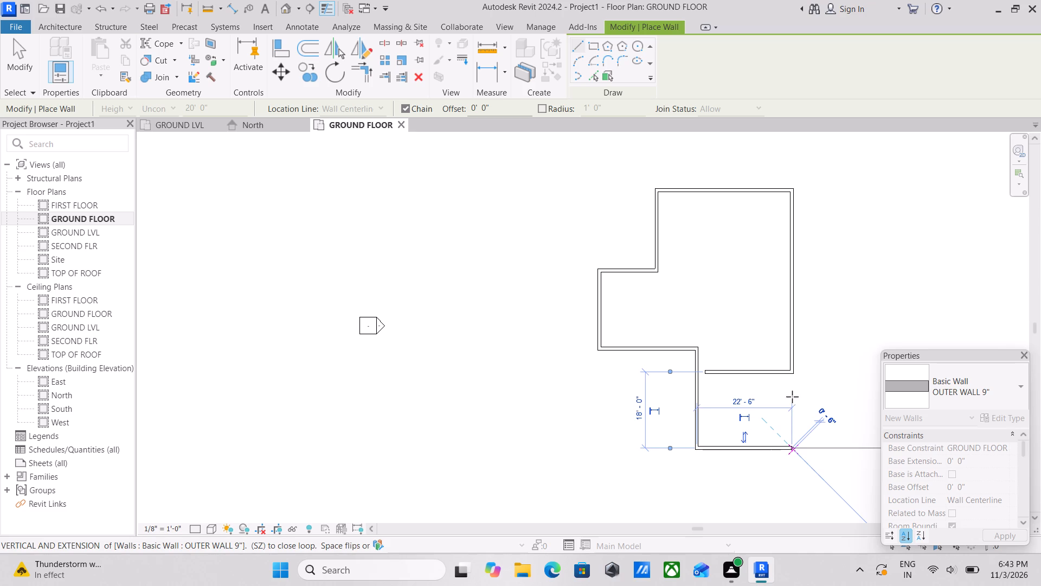
left_click(790, 372)
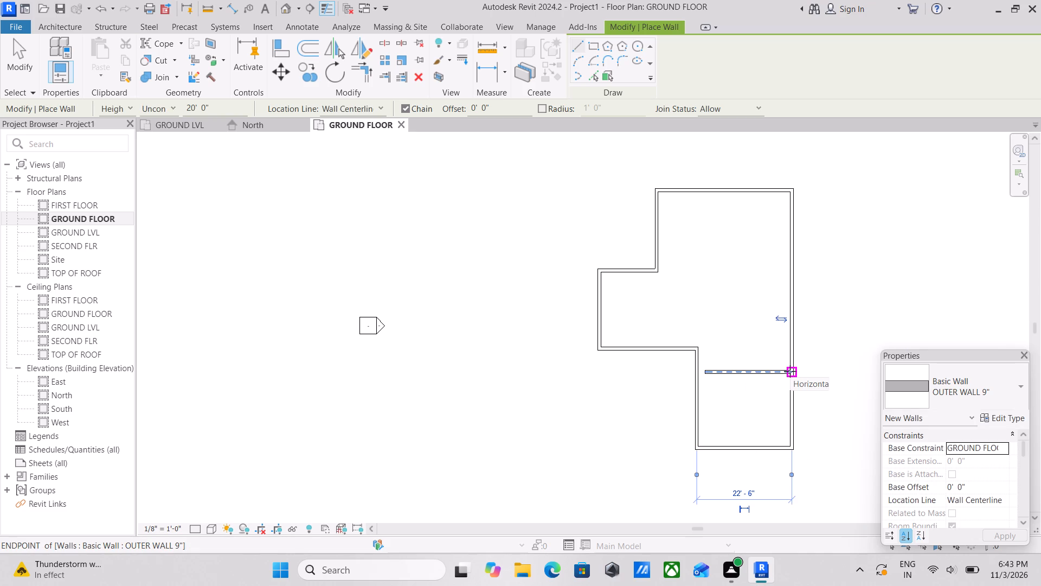
key("Escape")
key("Escape")
key("Escape")
Delete the leftover horizontal wall inside the southern part of the building outline.
left_click(742, 370)
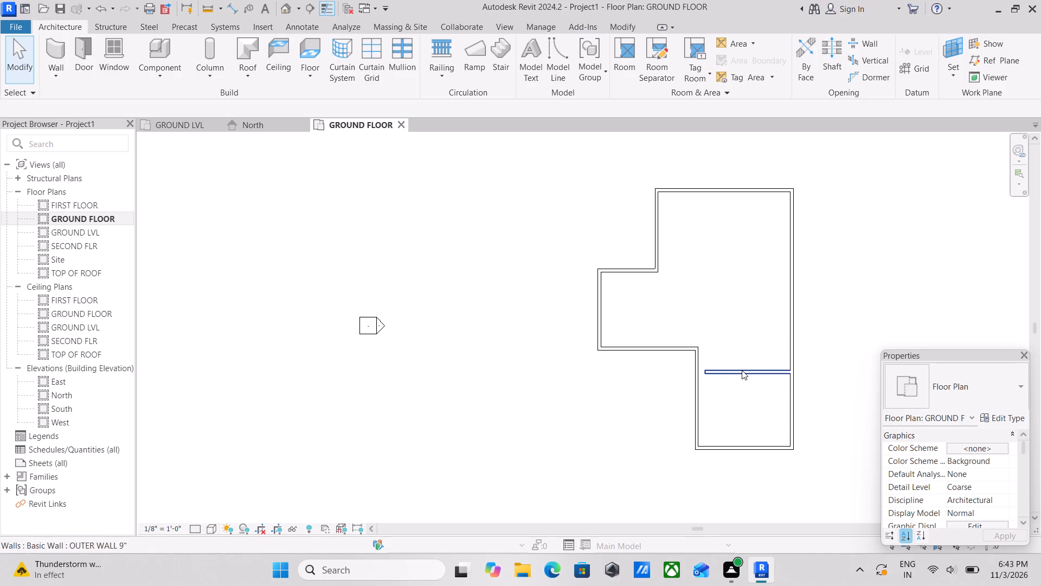
right_click(742, 370)
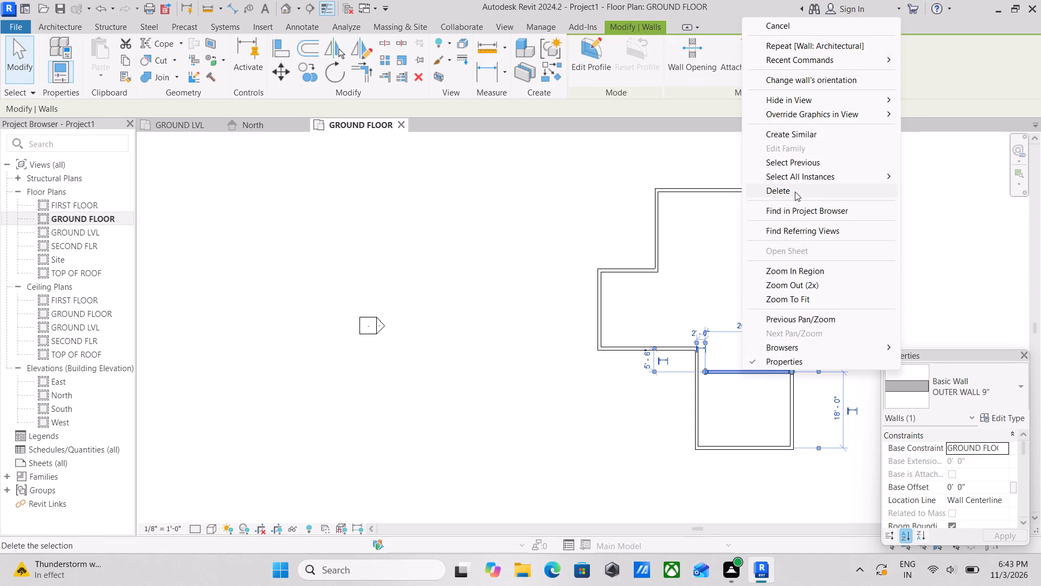
left_click(795, 192)
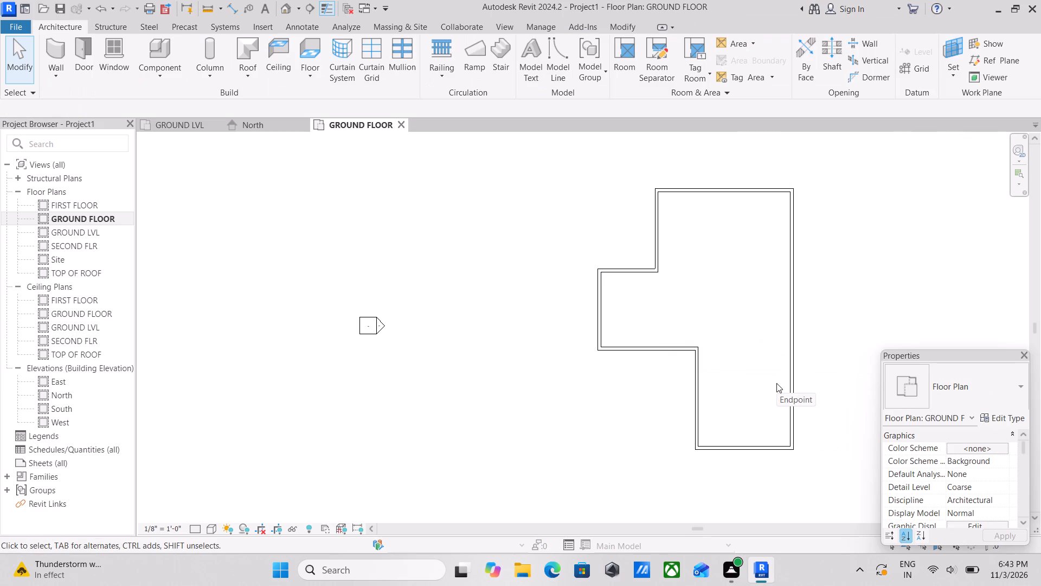
Set the top constraint of the long east wall to Up to level: FIRST FLOOR.
left_click(795, 363)
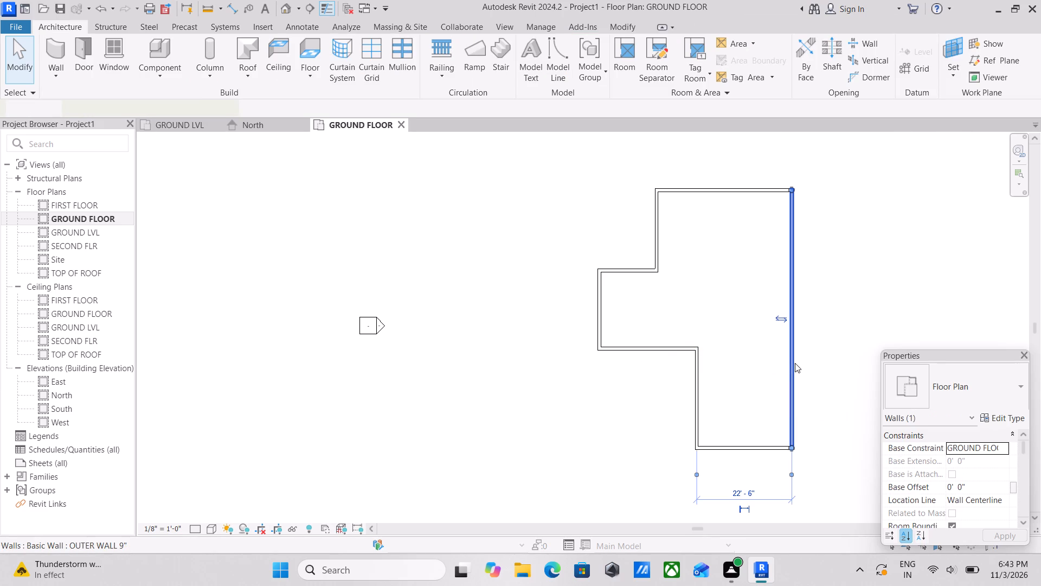
scroll(945, 462, "down", 3)
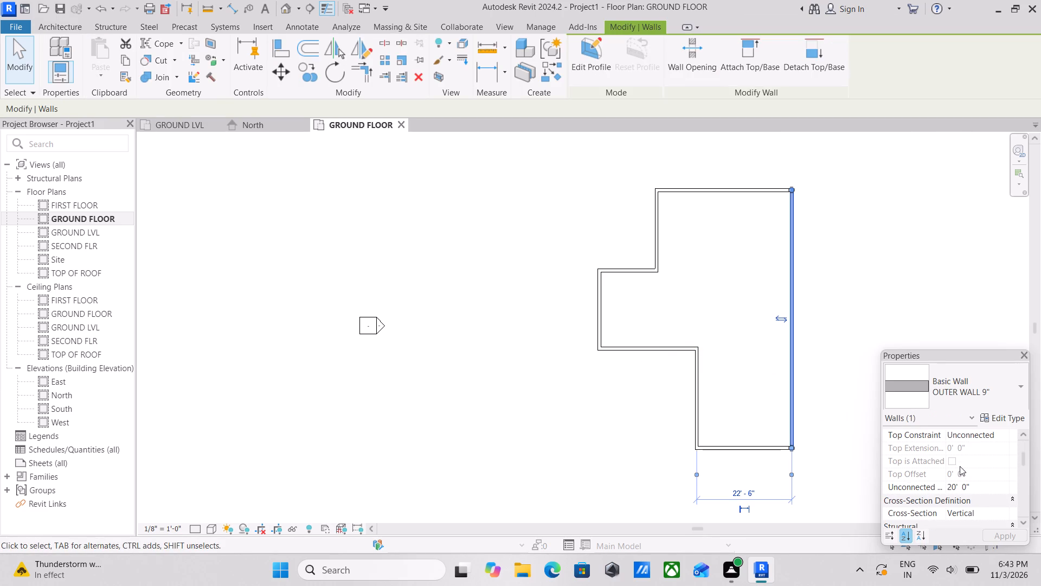
left_click(980, 489)
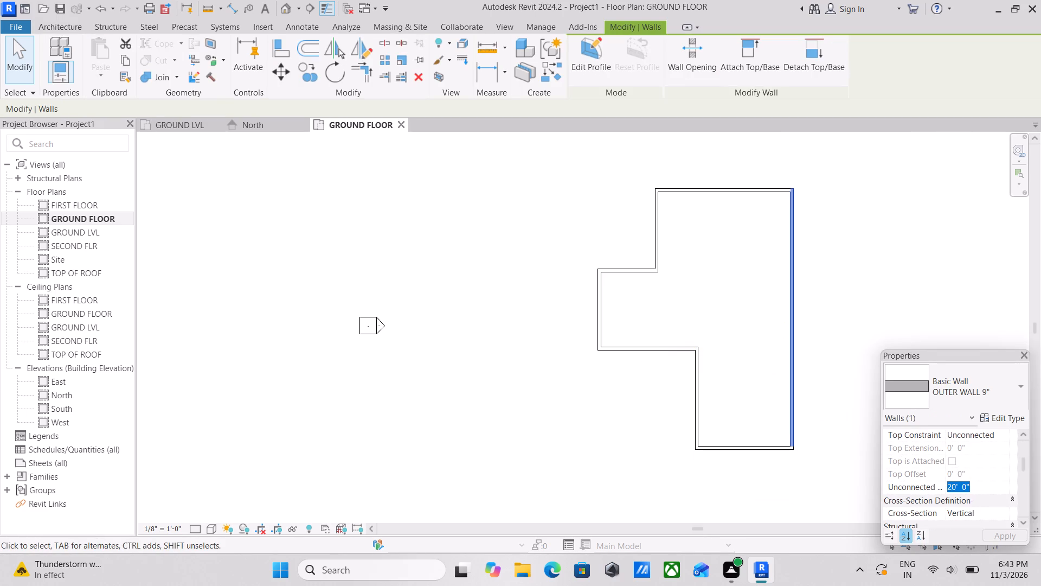
left_click(995, 436)
left_click(1003, 436)
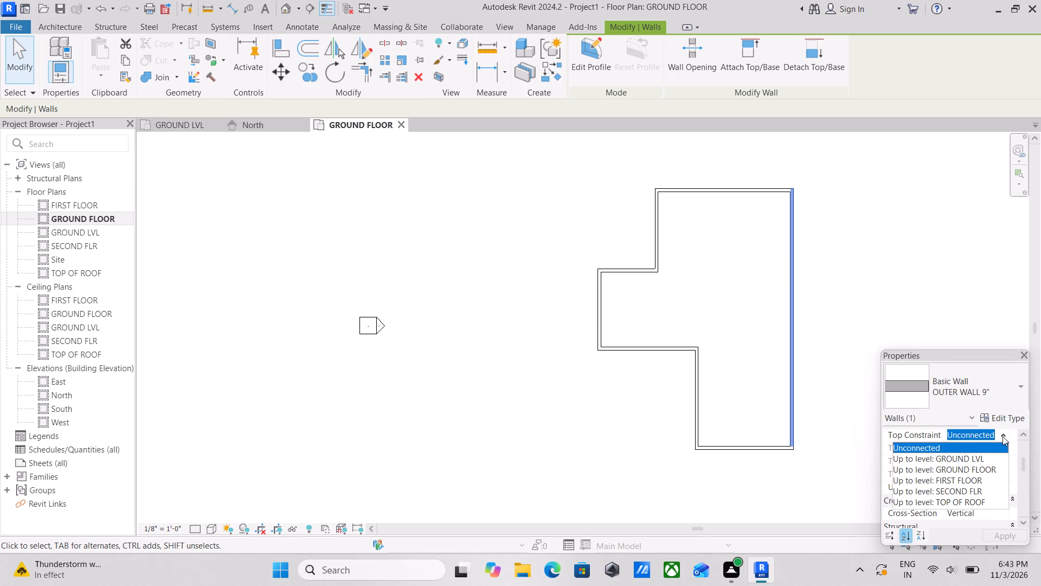
left_click(968, 480)
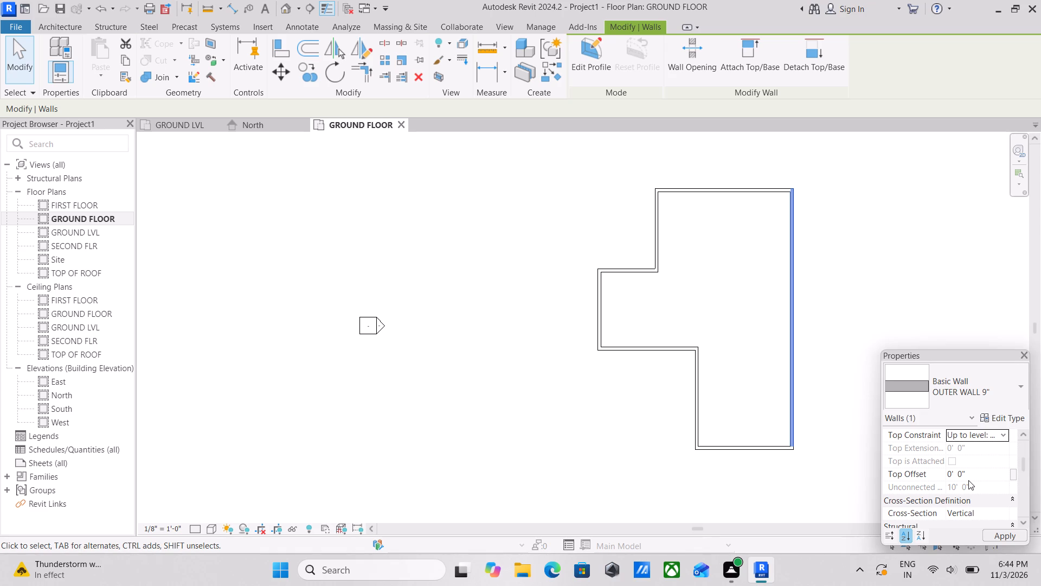
key("space")
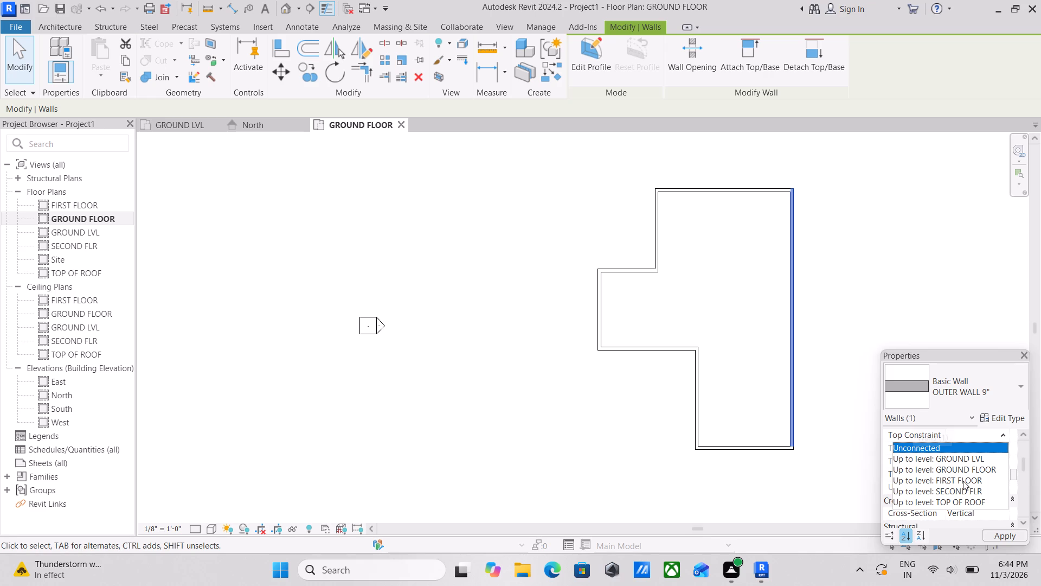
left_click(963, 481)
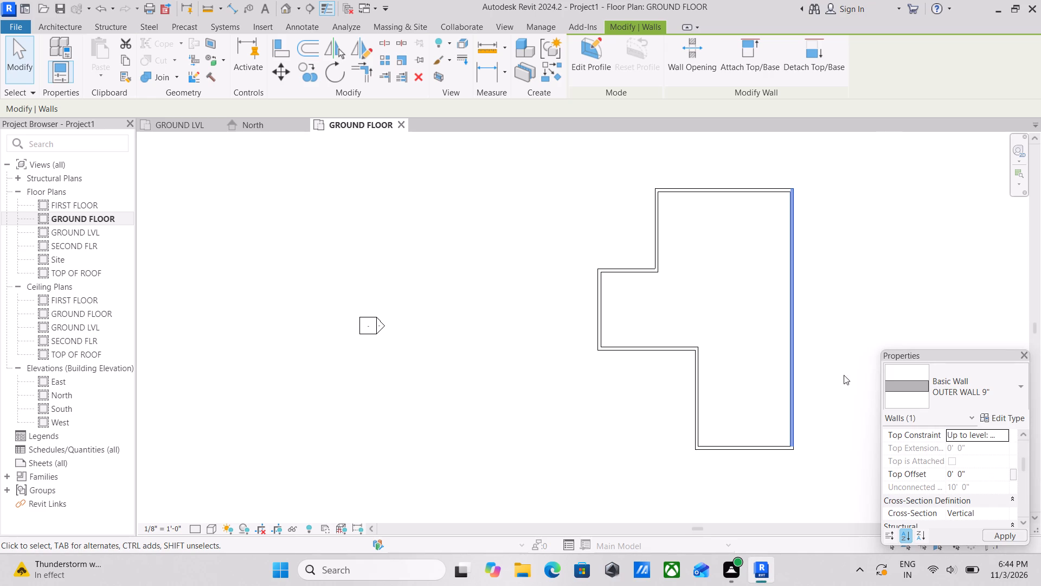
left_click(996, 437)
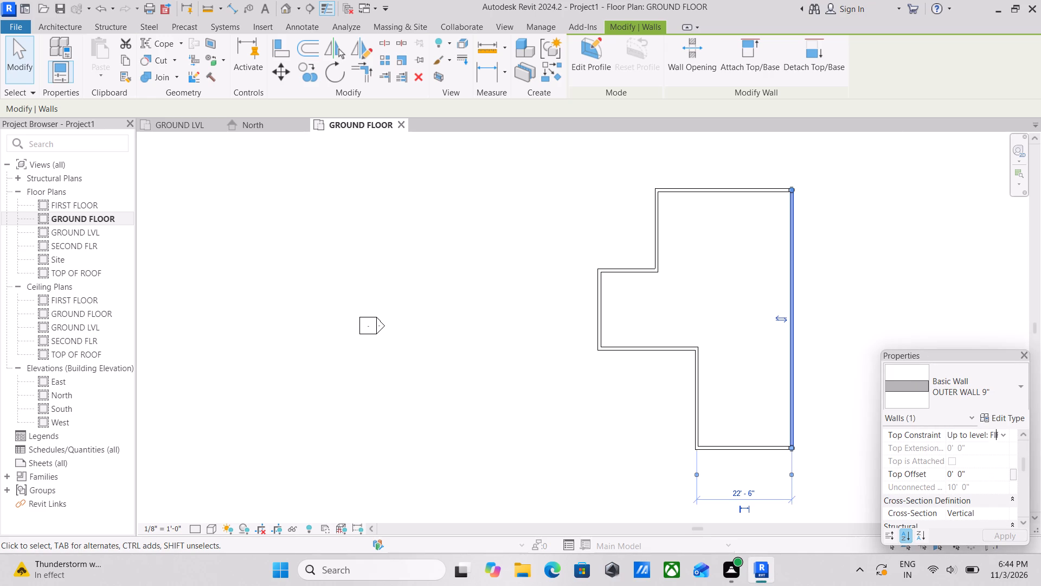
left_click(1002, 435)
left_click(1002, 435)
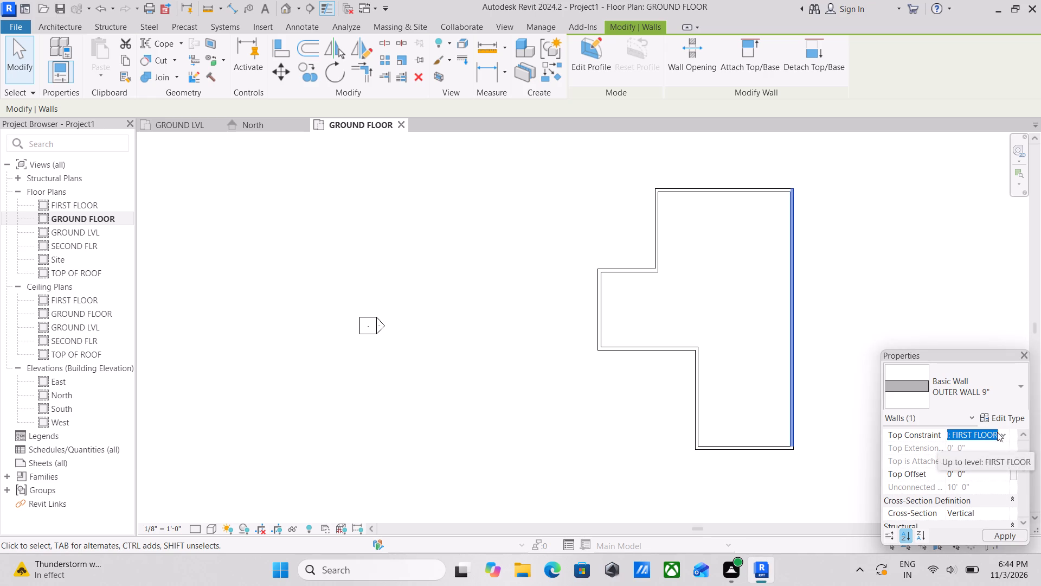
Set the northernmost horizontal wall's top constraint to Up to level: FIRST FLOOR.
left_click(748, 187)
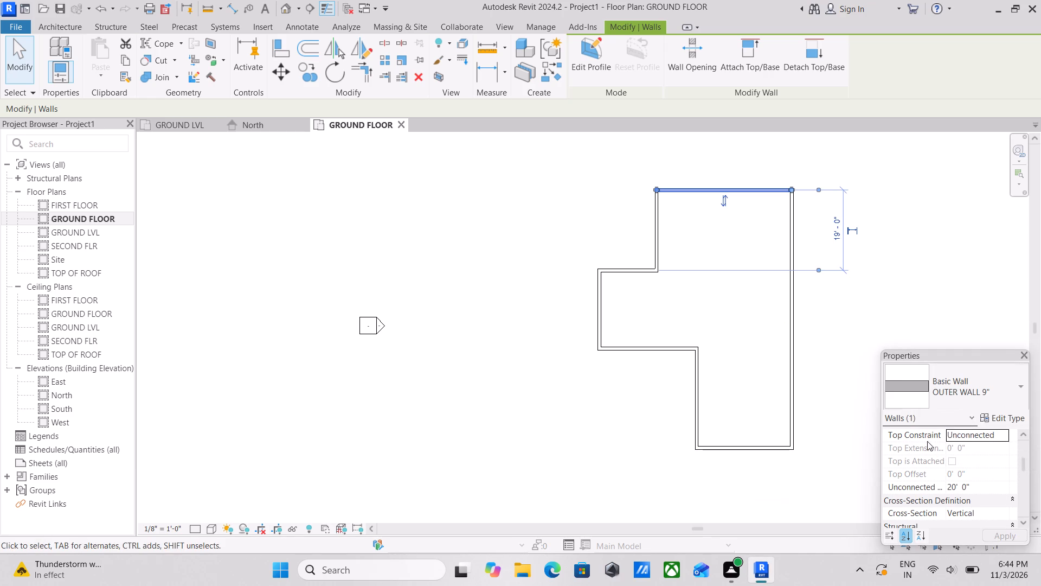
scroll(982, 489, "down", 2)
scroll(981, 457, "up", 1)
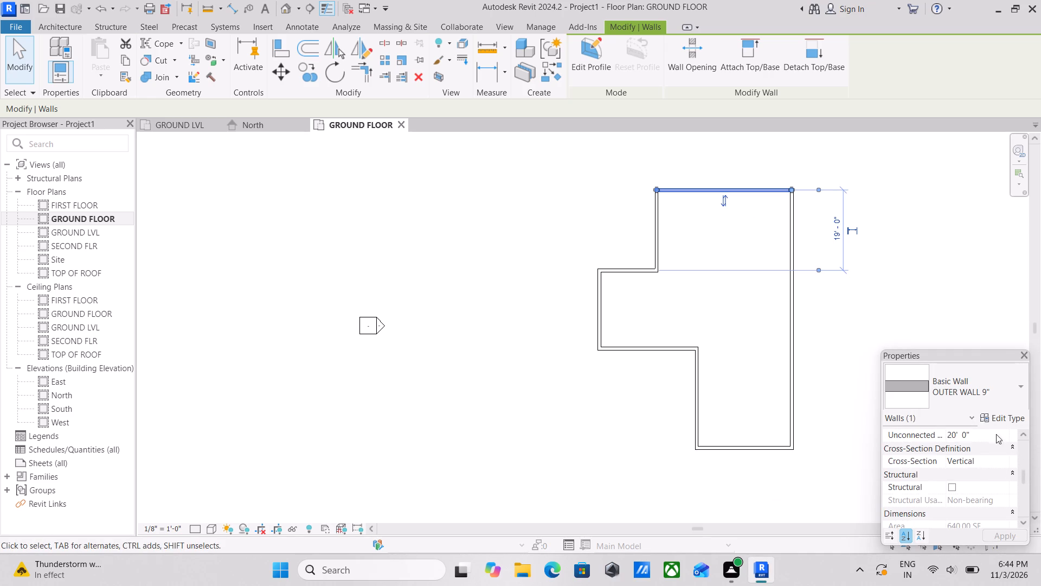
scroll(992, 442, "up", 4)
scroll(975, 495, "down", 1)
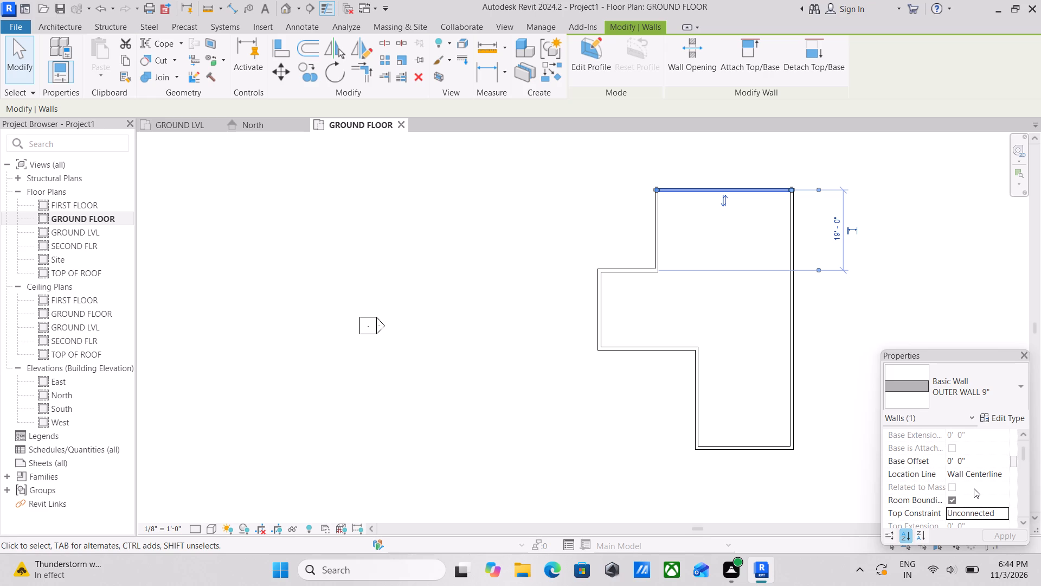
scroll(993, 502, "down", 1)
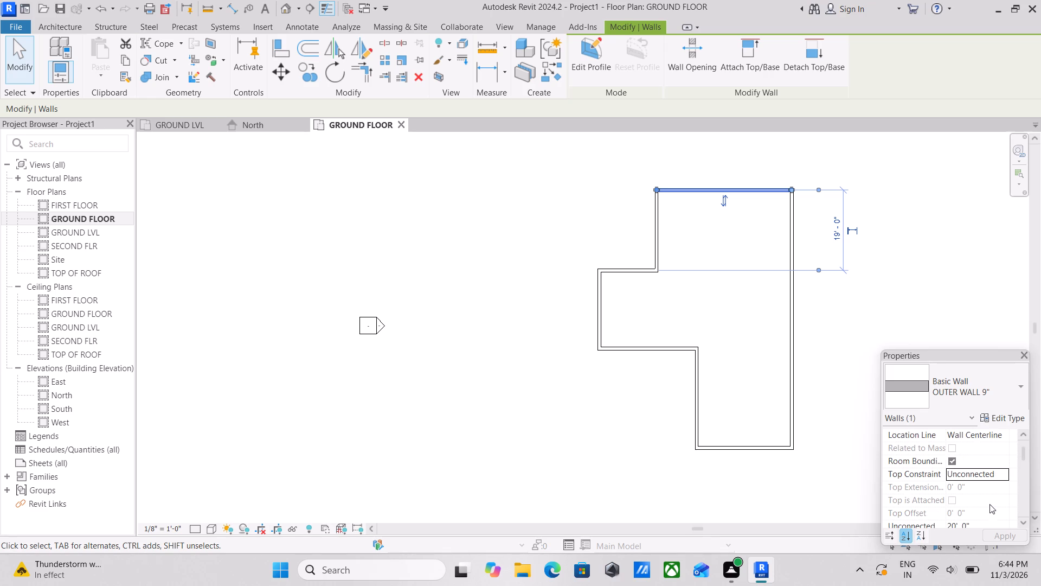
left_click(1003, 474)
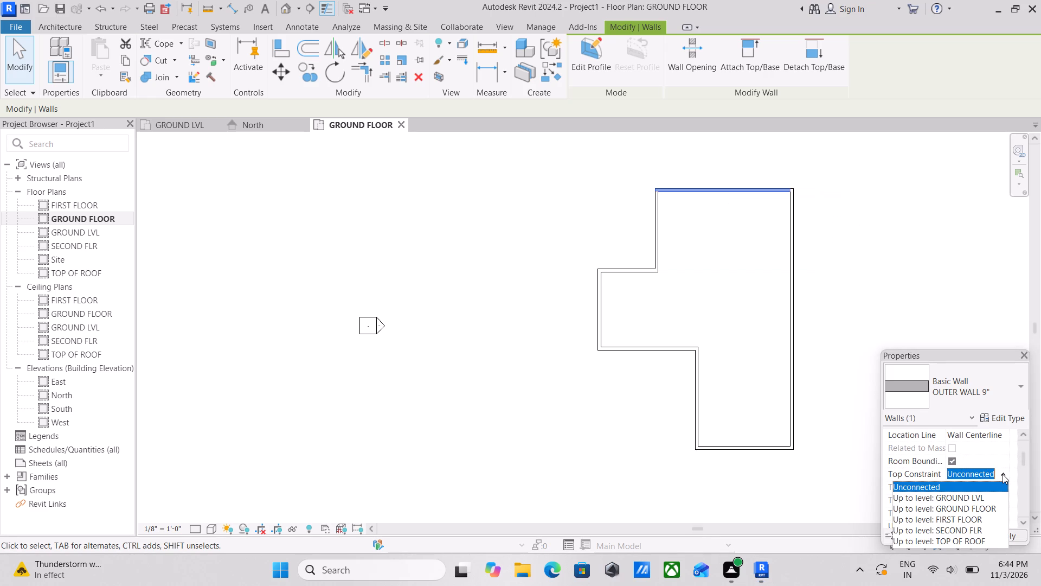
left_click(974, 518)
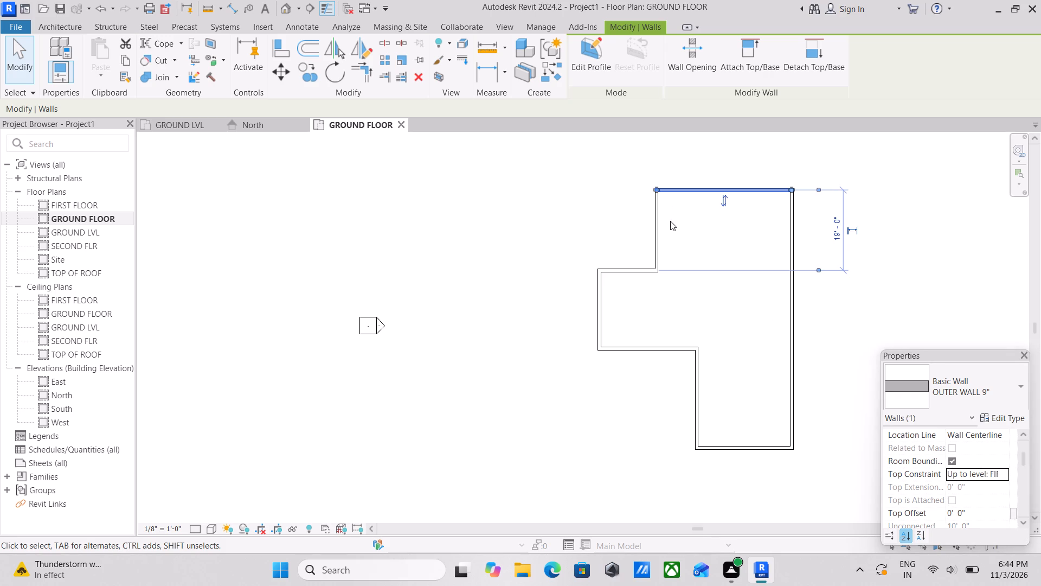
Set the top constraint to Up to level: FIRST FLOOR for both walls of the northwest setback, the vertical one and the short horizontal one.
left_click(656, 238)
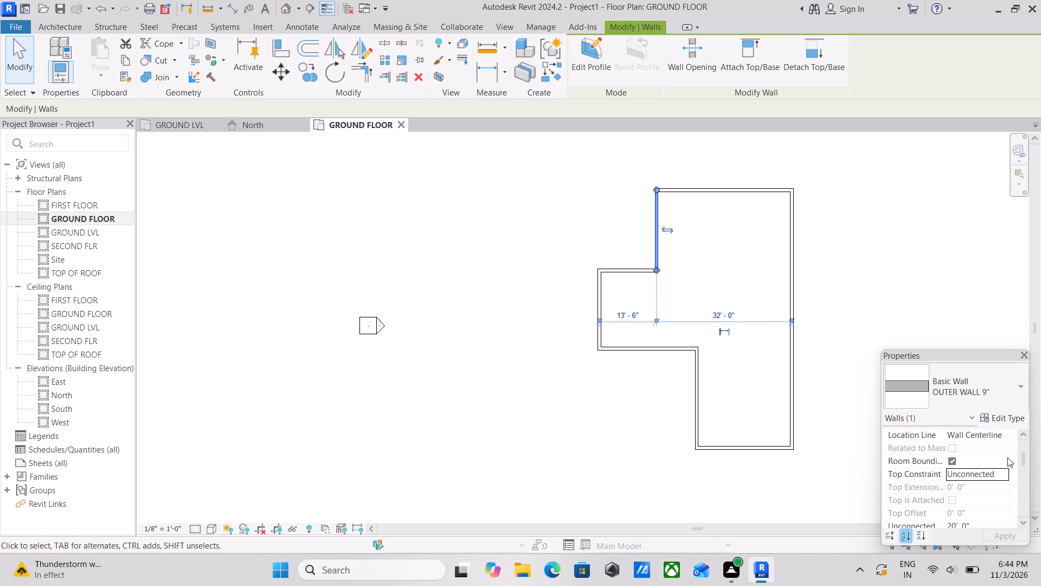
left_click(1001, 473)
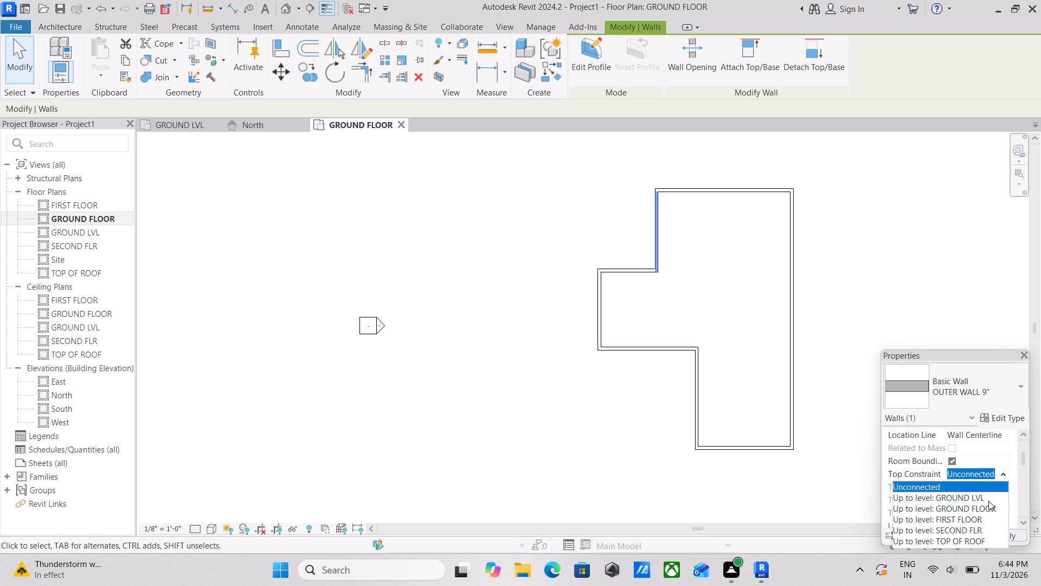
left_click(974, 517)
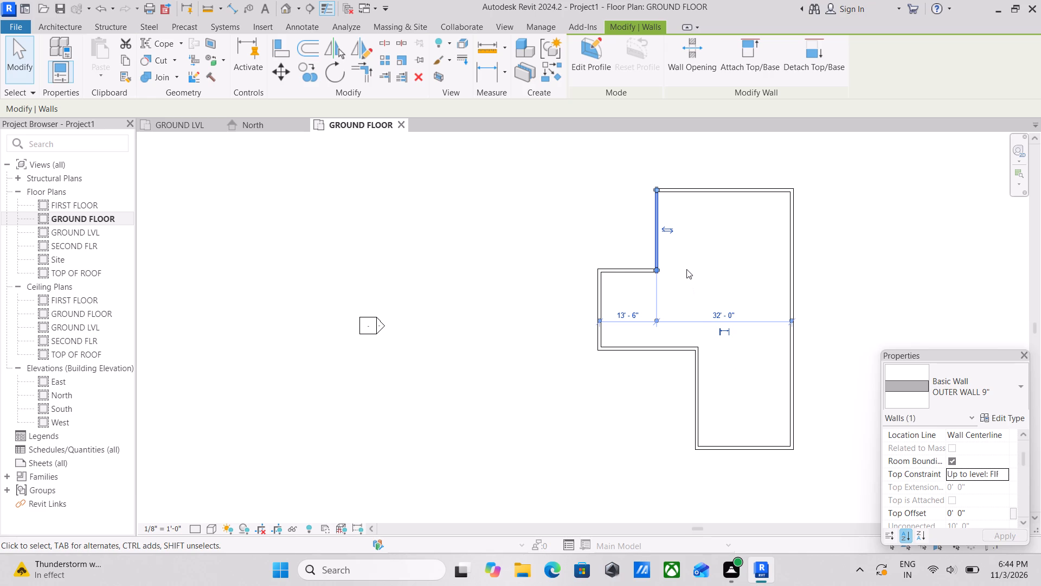
left_click(618, 275)
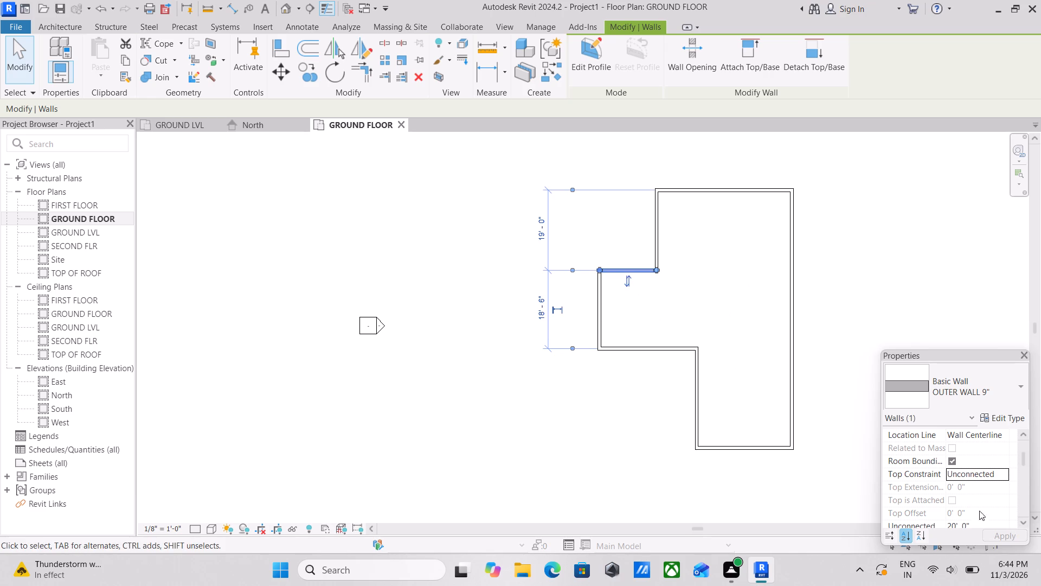
left_click(1001, 477)
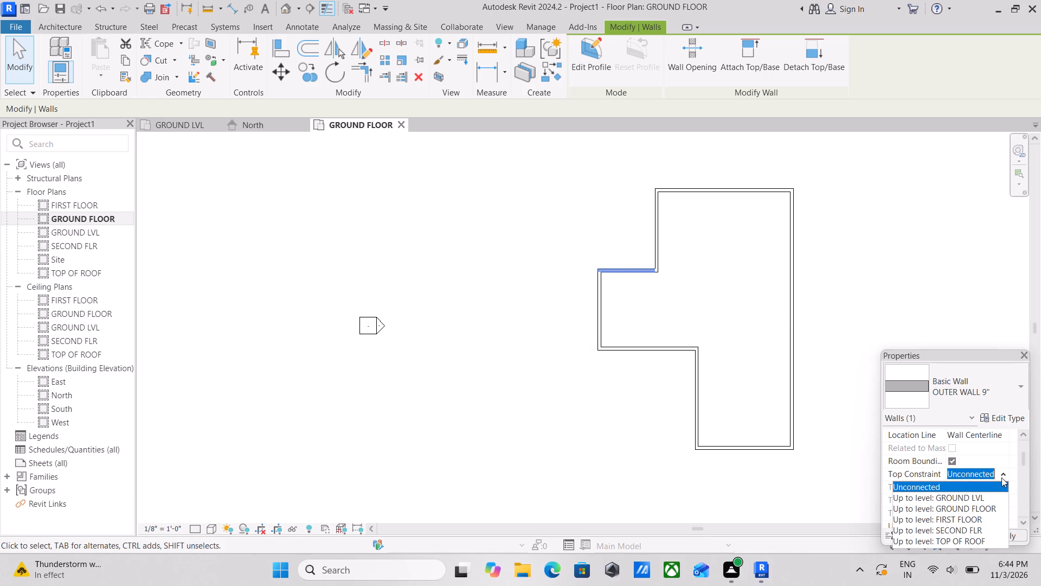
left_click(963, 517)
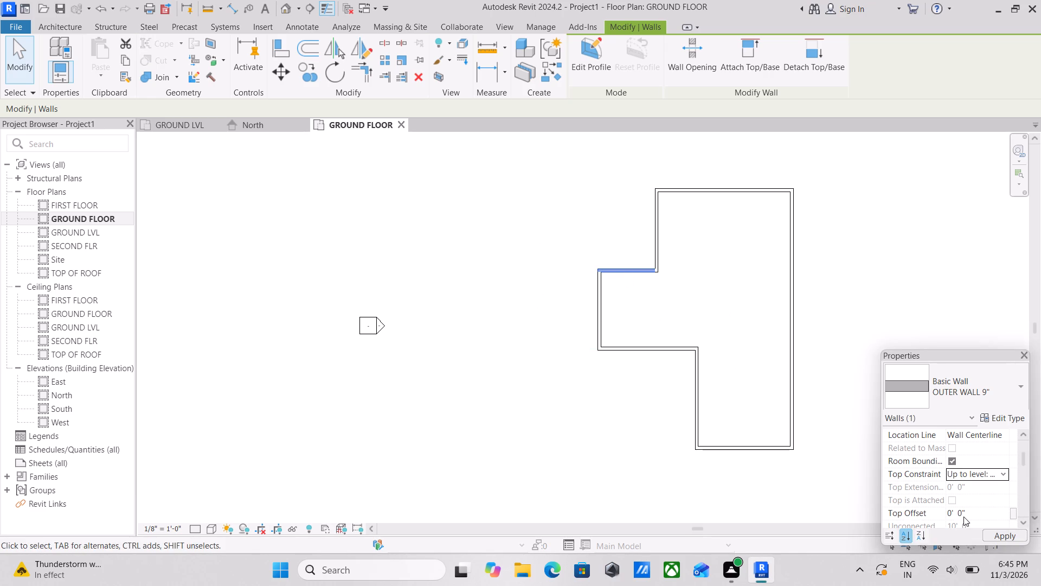
Set the top constraint to Up to level: FIRST FLOOR for the western wing's vertical west wall and its southern horizontal wall.
left_click(598, 322)
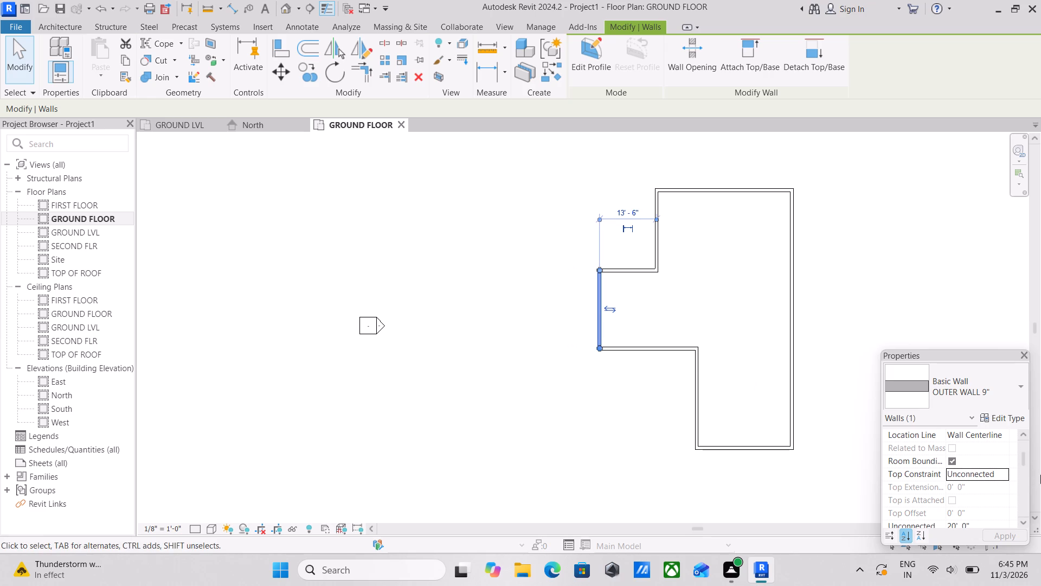
scroll(1018, 477, "down", 1)
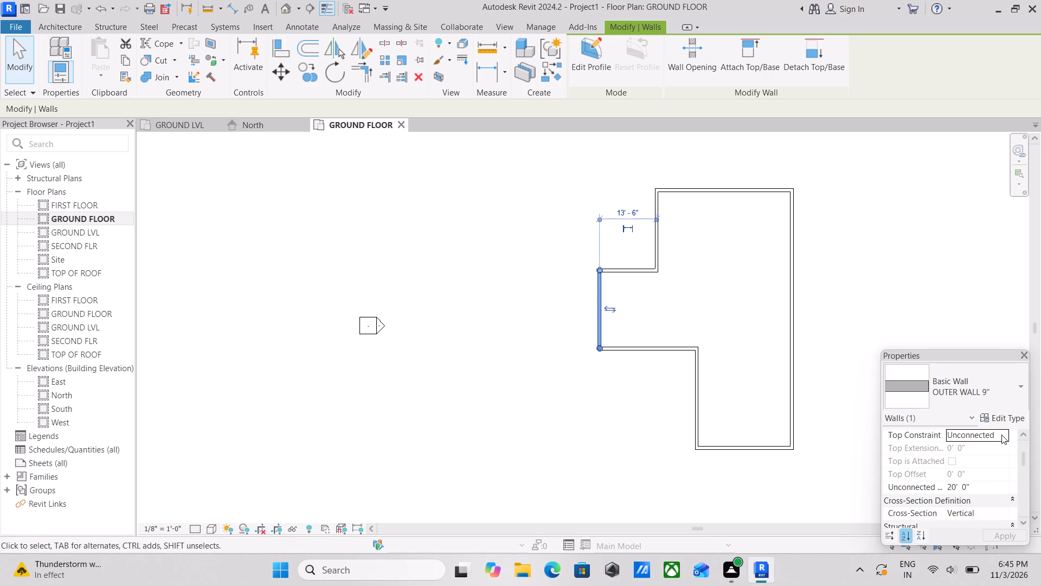
left_click(1002, 435)
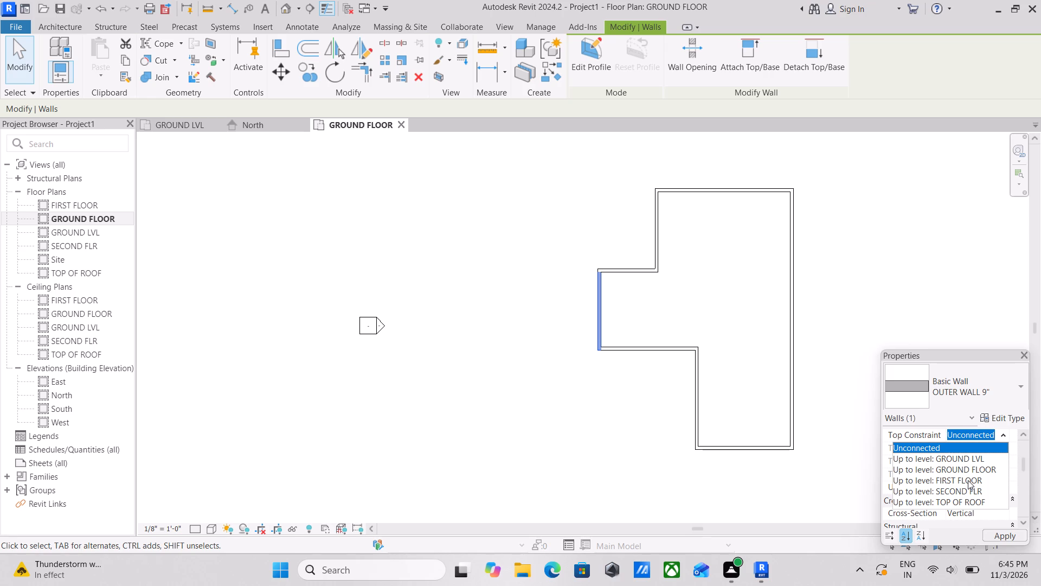
left_click(967, 480)
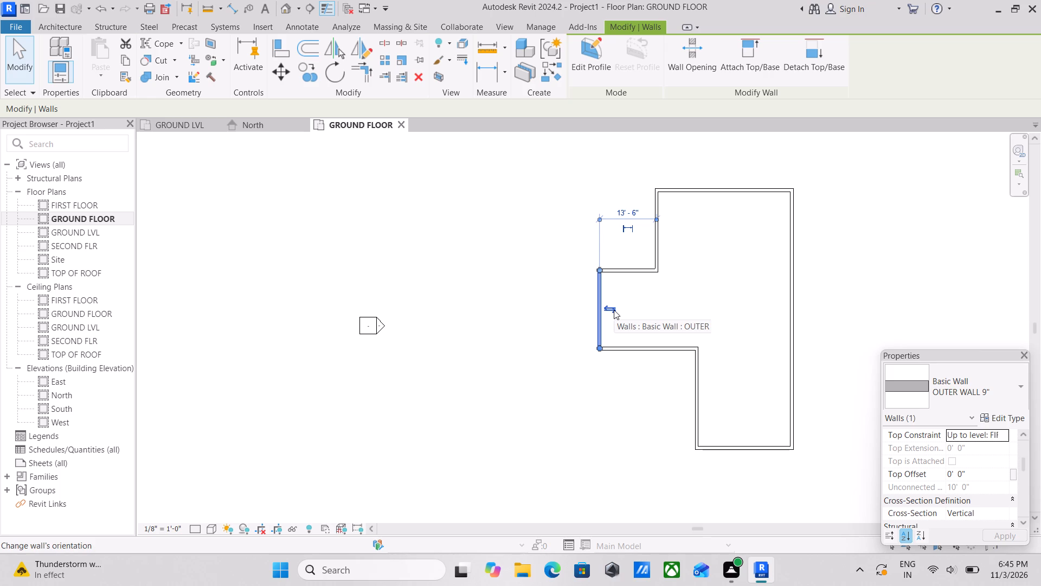
left_click(654, 346)
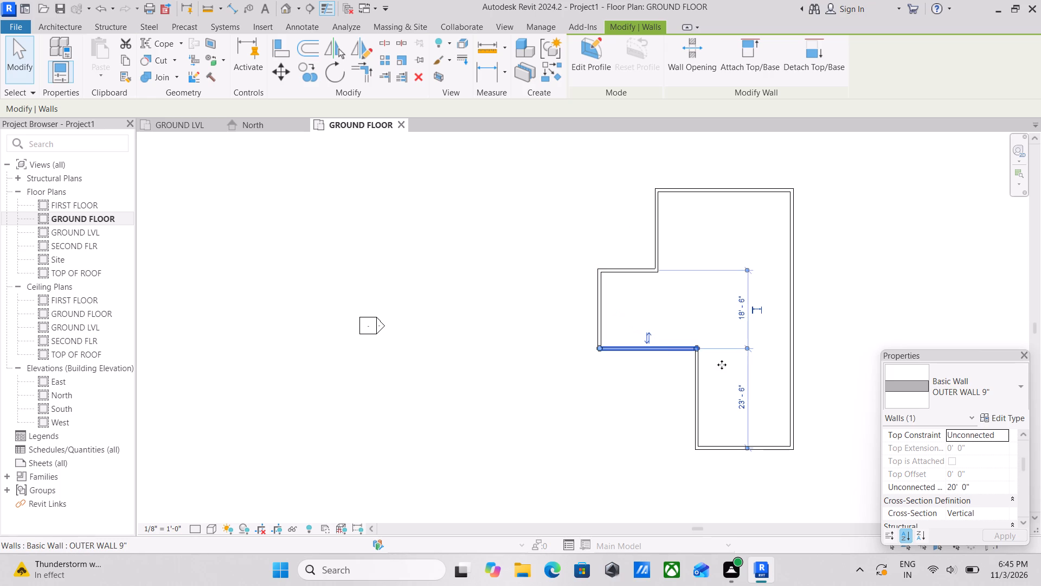
scroll(1016, 453, "down", 1)
scroll(992, 450, "up", 3)
left_click(1006, 511)
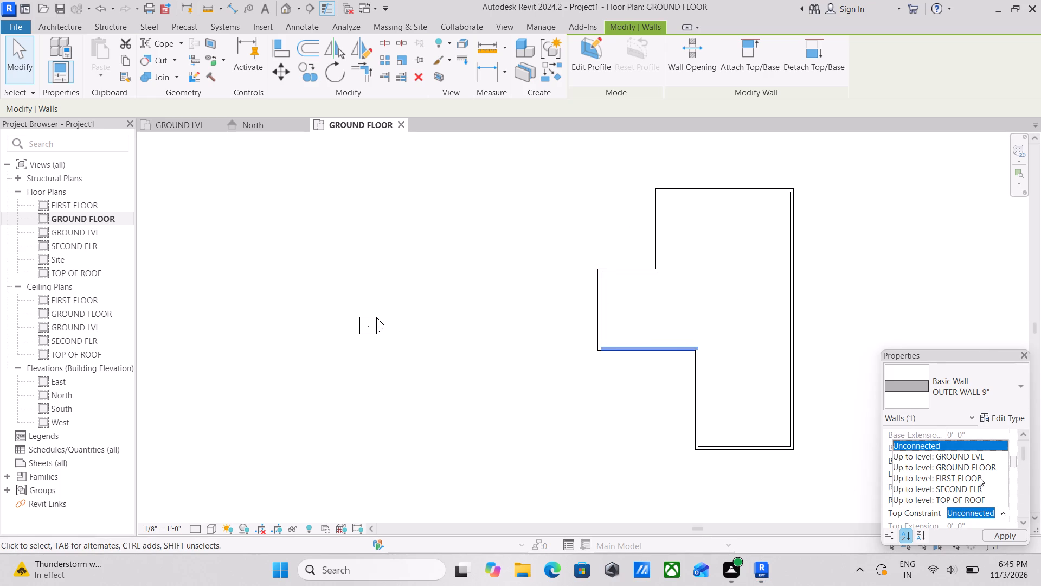
left_click(977, 477)
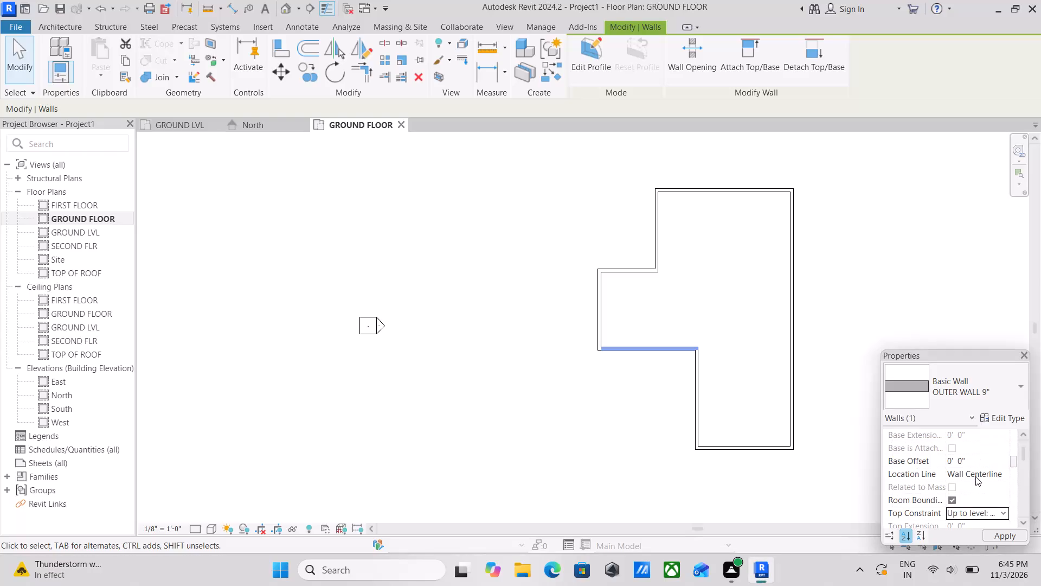
Set the top constraint to Up to level: FIRST FLOOR for the southern part's vertical west wall and the southernmost horizontal wall.
scroll(657, 397, "down", 2)
middle_click_drag(675, 372, 669, 325)
scroll(672, 349, "up", 2)
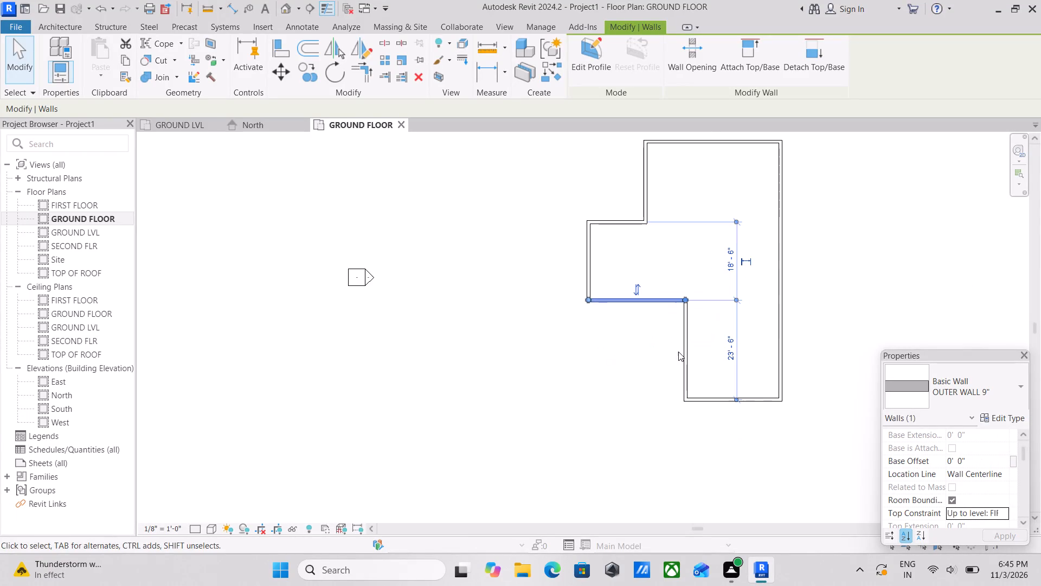
left_click(678, 352)
scroll(982, 504, "down", 1)
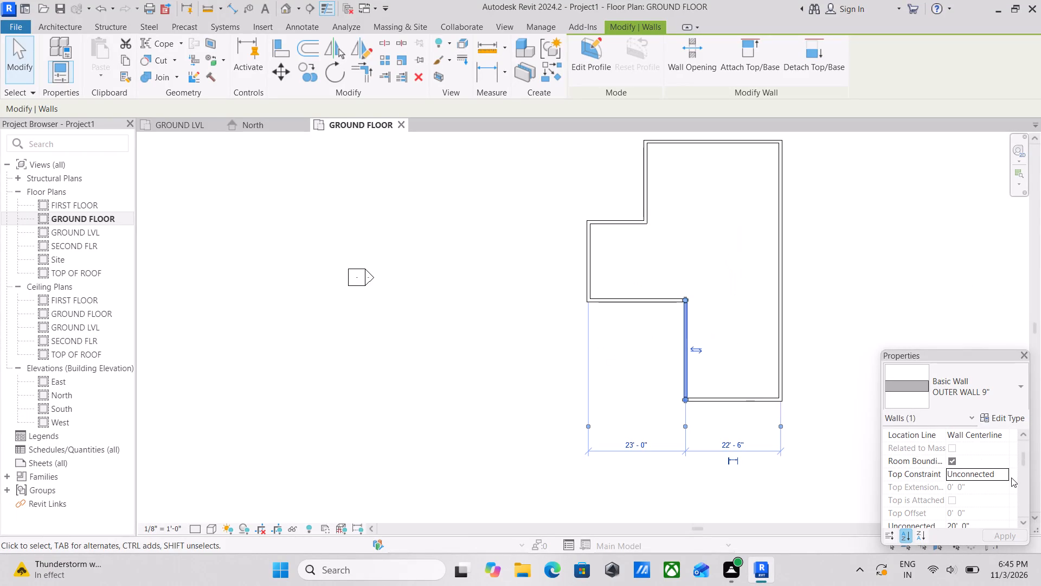
left_click(1003, 473)
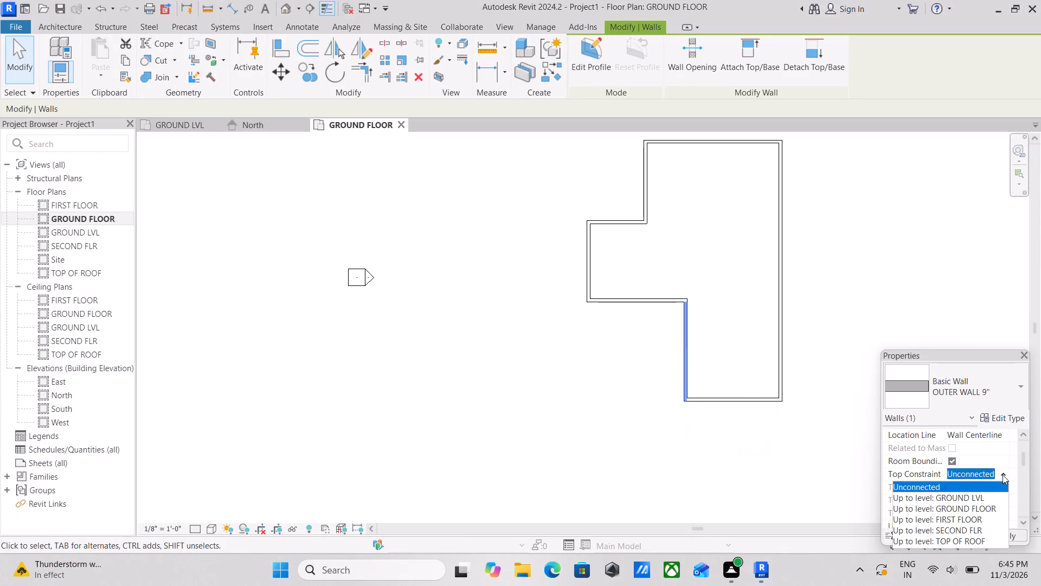
left_click(974, 517)
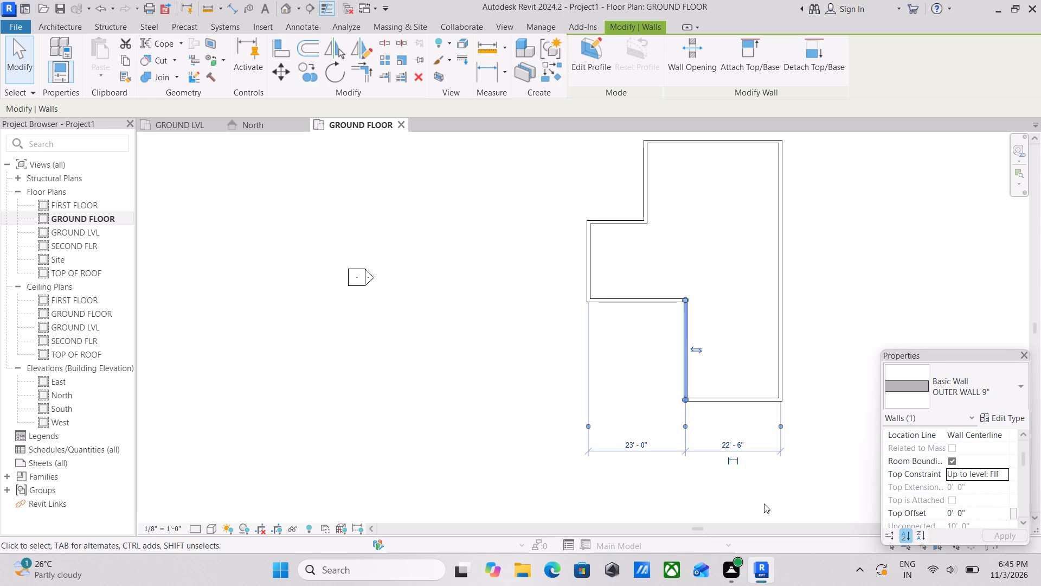
left_click(726, 402)
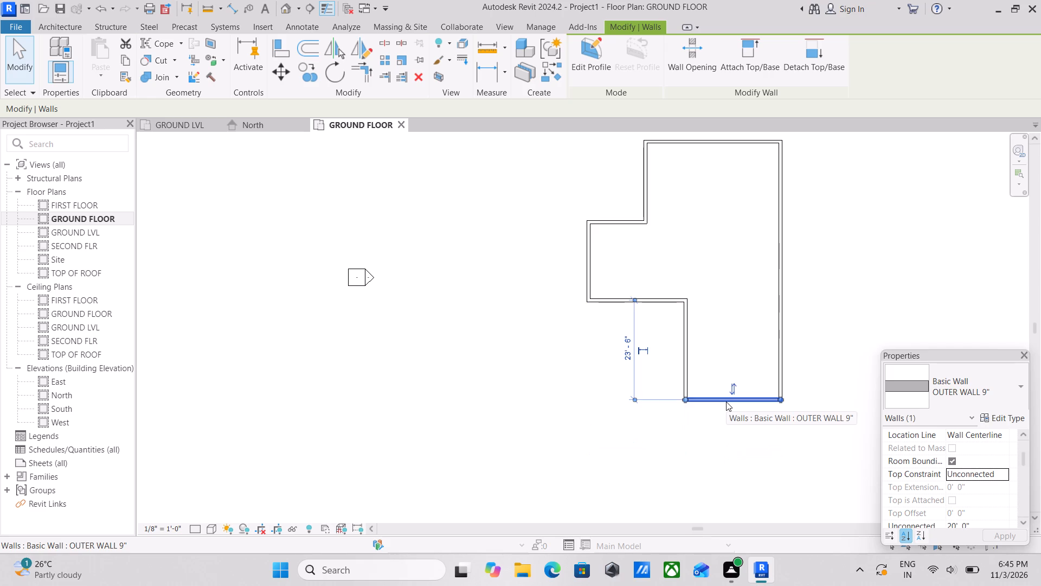
left_click(1001, 472)
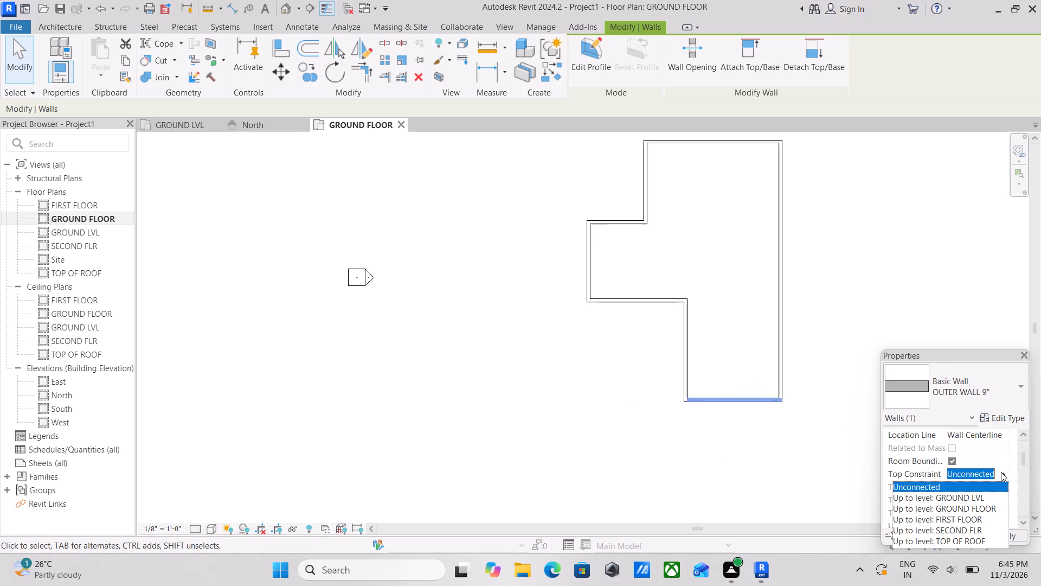
left_click(962, 517)
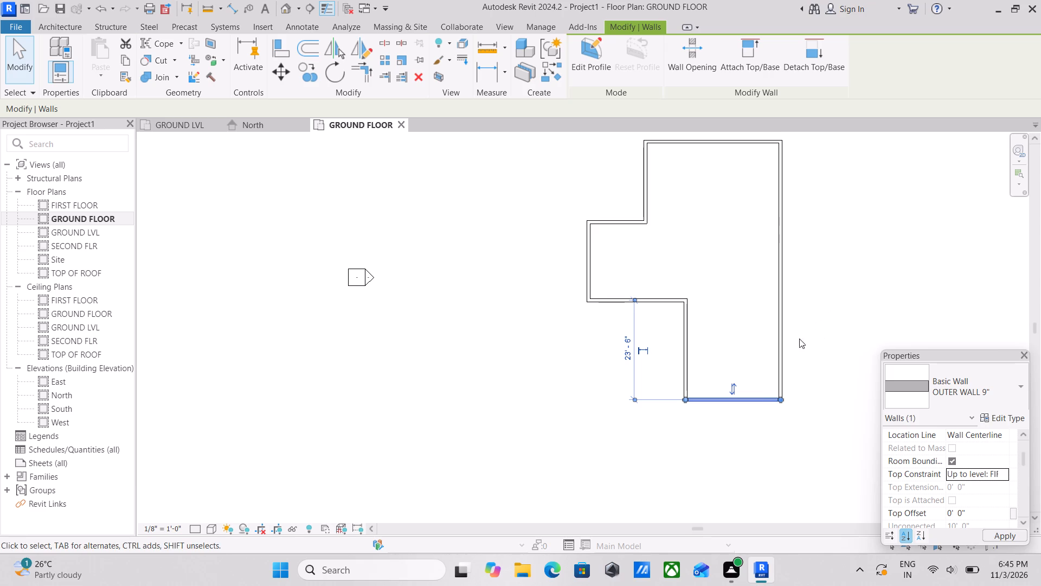
Check the top constraint of the long east wall.
left_click(779, 340)
scroll(1002, 482, "down", 1)
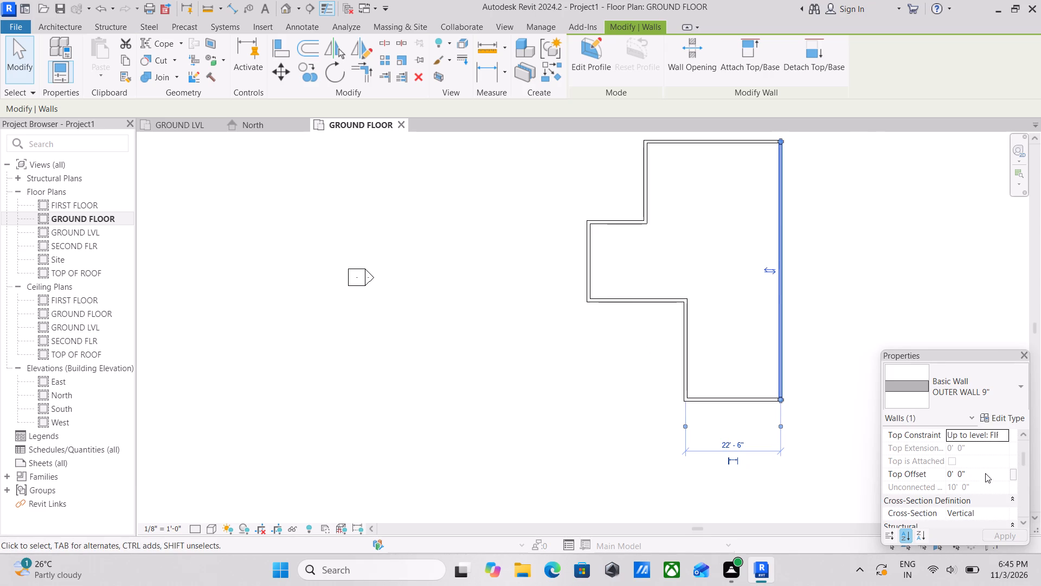
scroll(920, 522, "up", 1)
scroll(984, 463, "down", 1)
scroll(1000, 455, "up", 2)
scroll(734, 396, "down", 3)
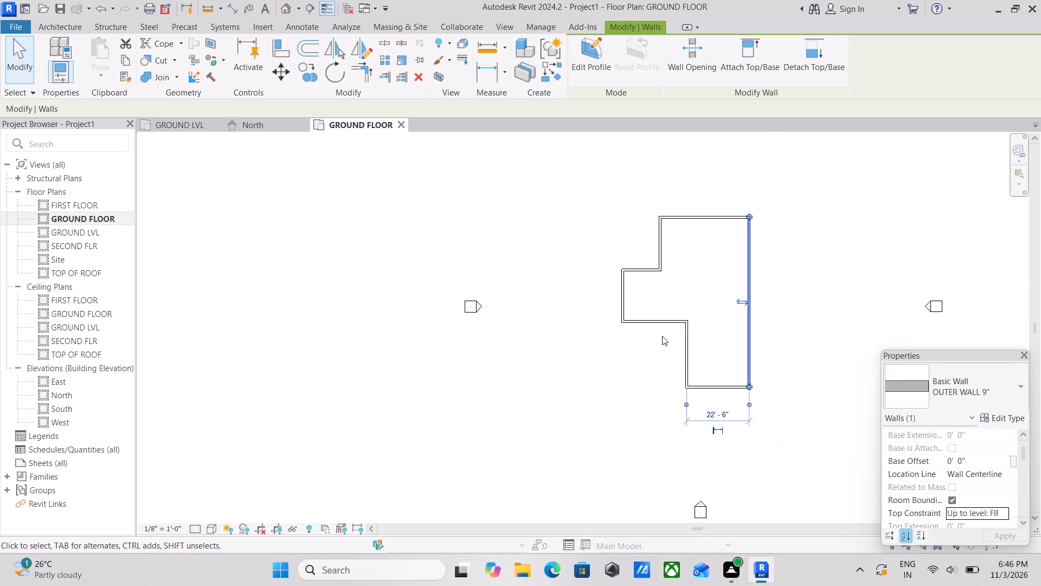
Inspect the outer walls in the default 3D view and return to the GROUND FLOOR plan.
middle_click_drag(662, 336, 604, 405)
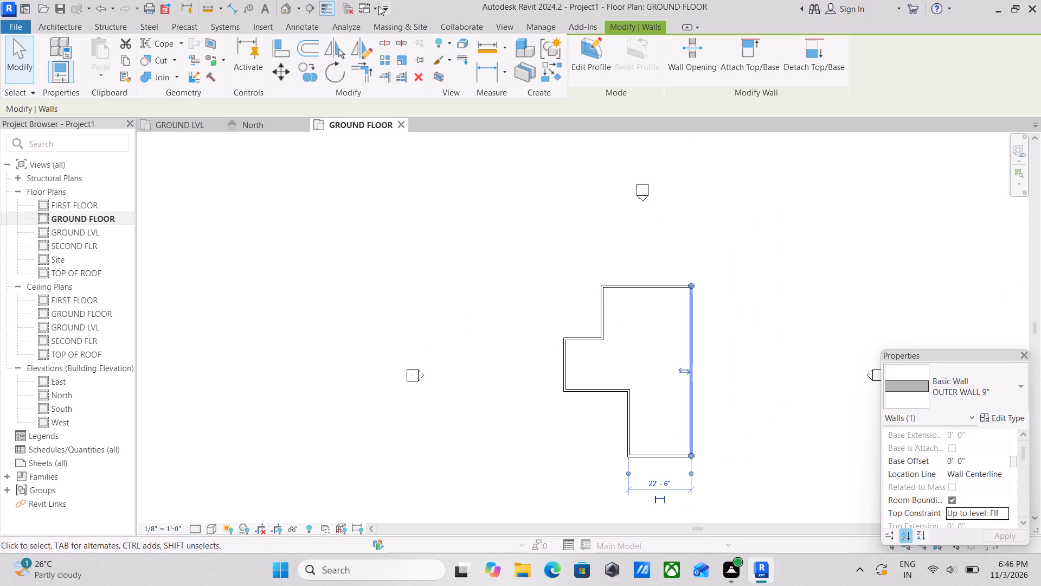
left_click(283, 2)
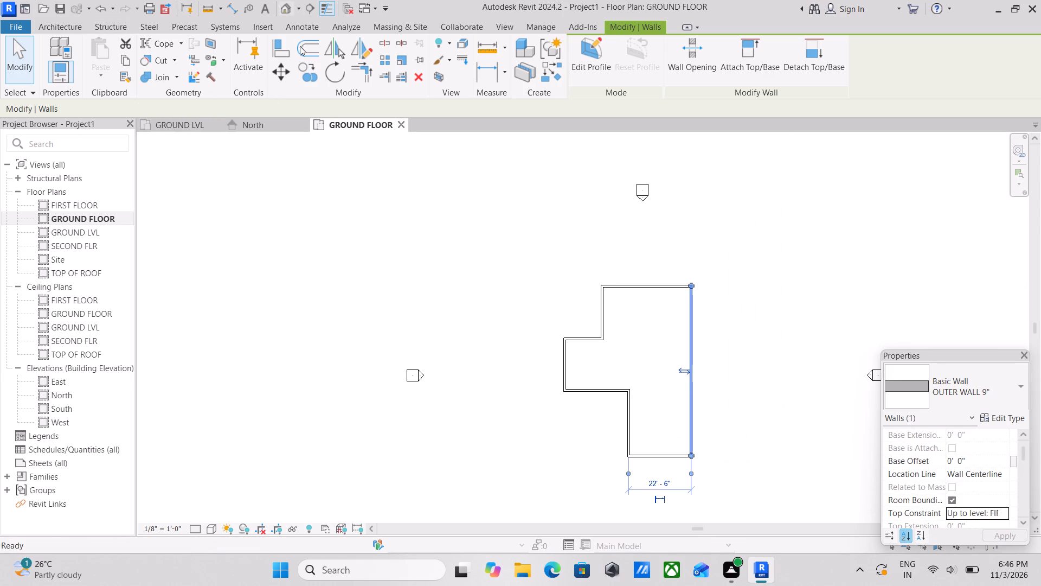
scroll(558, 264, "up", 3)
scroll(640, 398, "up", 4)
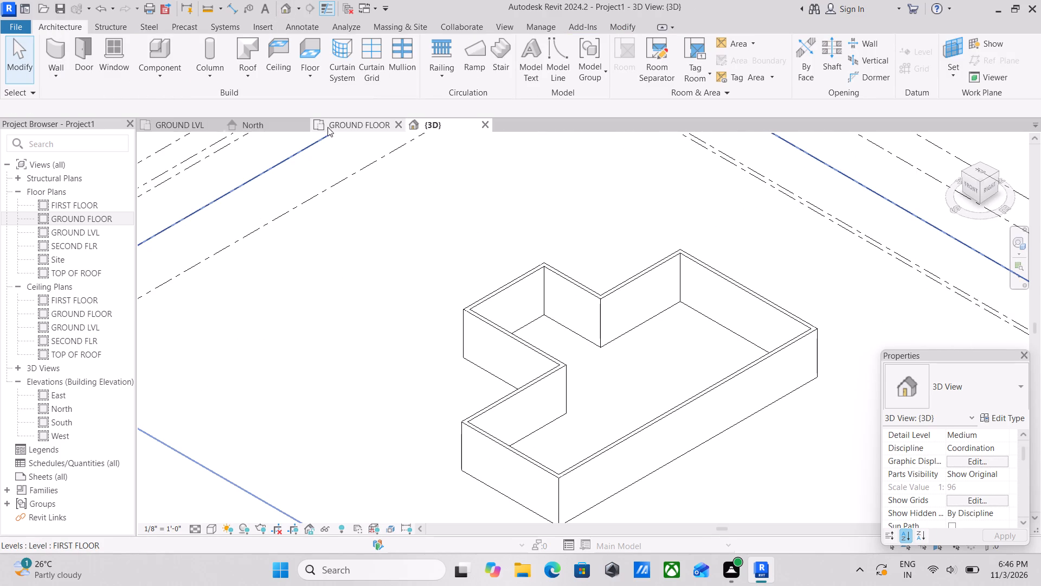
left_click(354, 128)
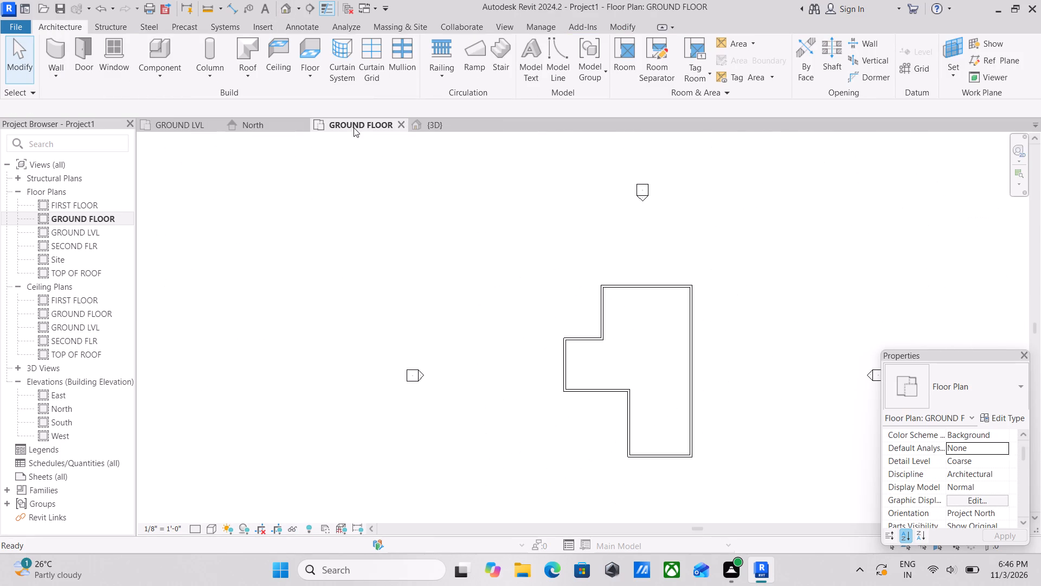
Select the western wing's northern horizontal wall and move its temporary dimension's southern witness line to the southern wall's inner face.
scroll(474, 305, "up", 3)
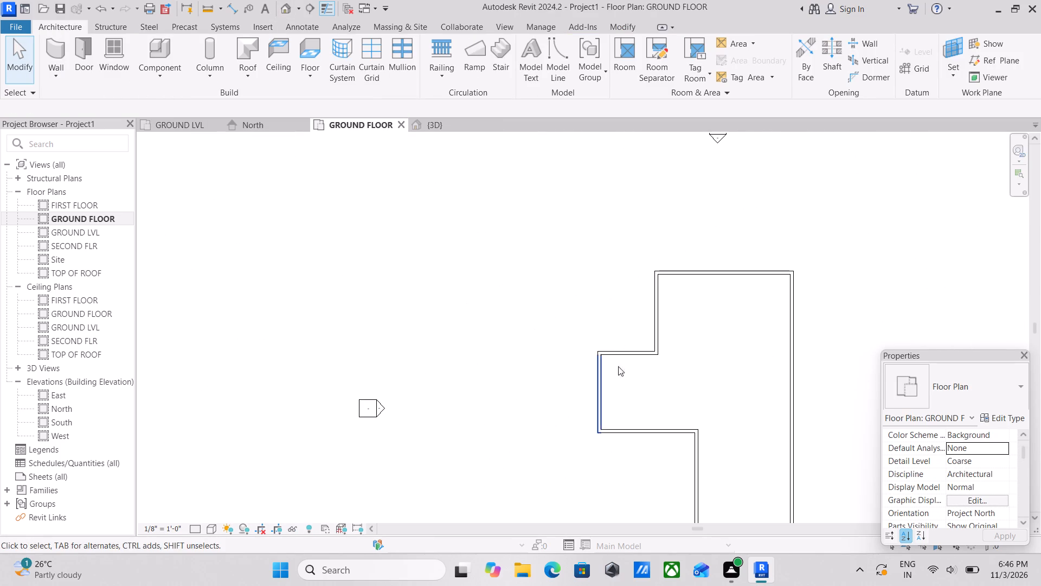
middle_click_drag(654, 386, 525, 354)
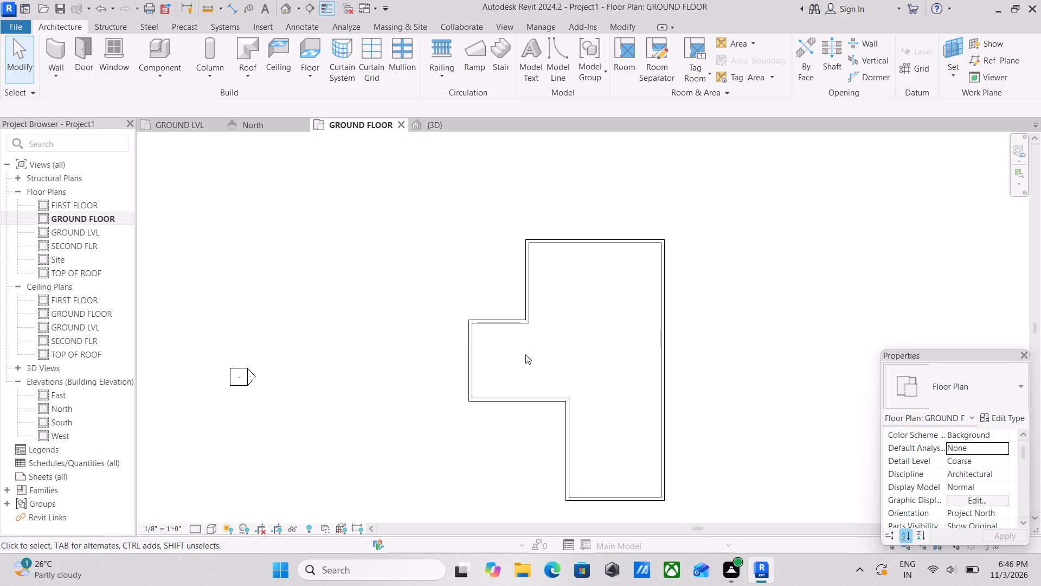
middle_click_drag(549, 393, 544, 317)
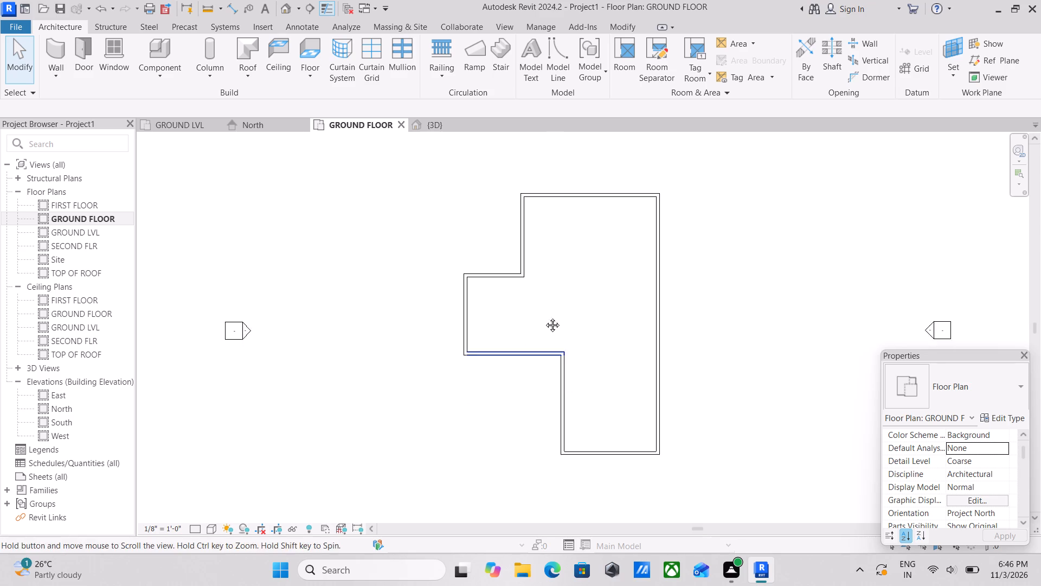
middle_click_drag(544, 317, 544, 316)
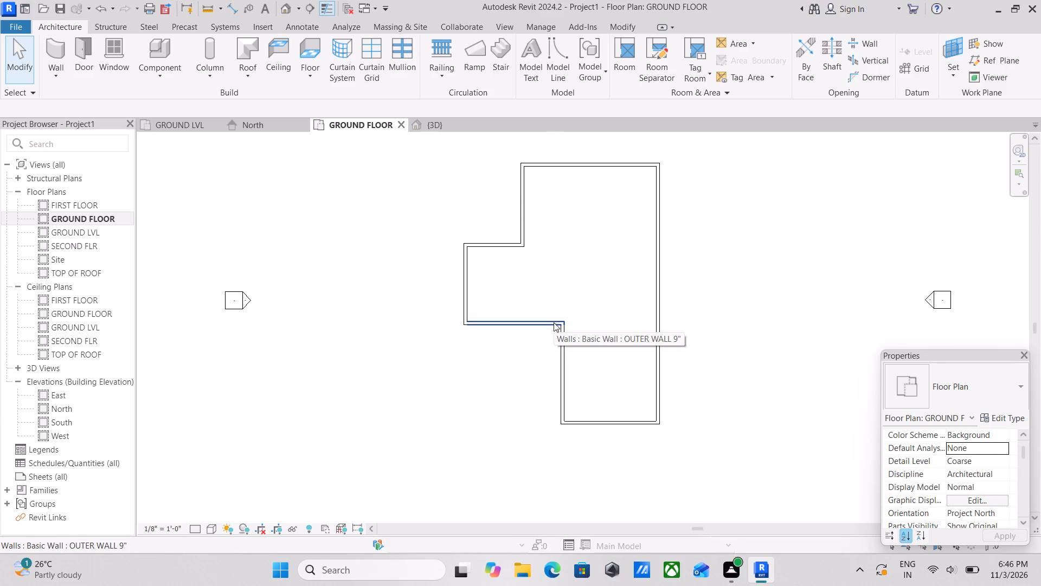
scroll(545, 290, "up", 2)
scroll(493, 297, "up", 1)
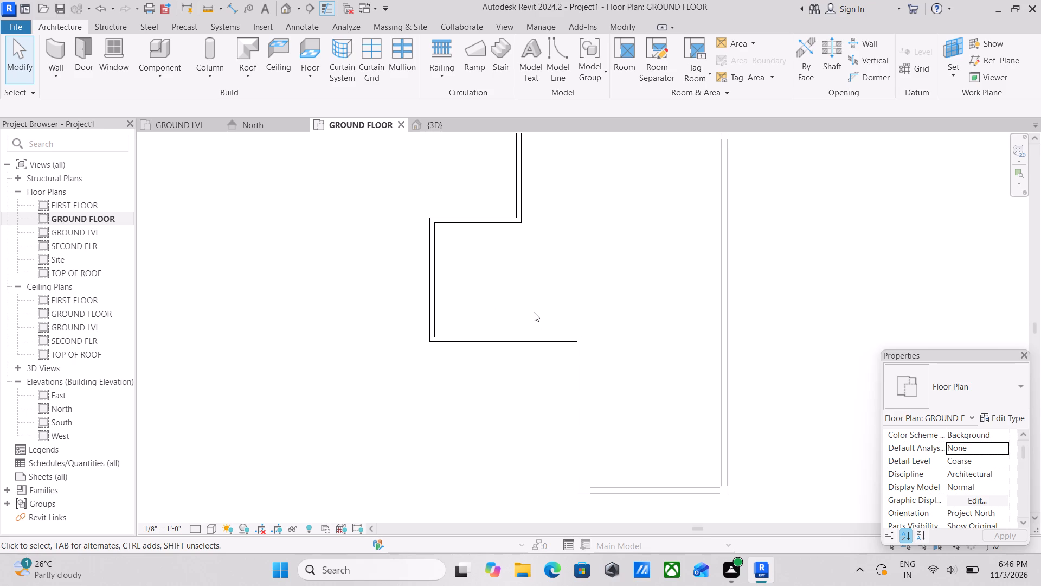
middle_click_drag(540, 319, 594, 392)
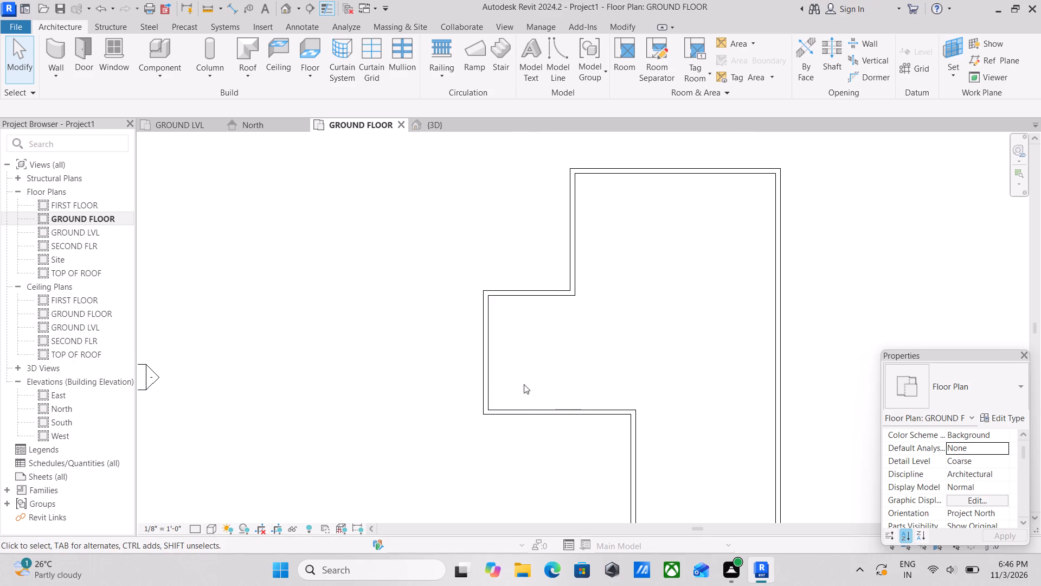
left_click(517, 297)
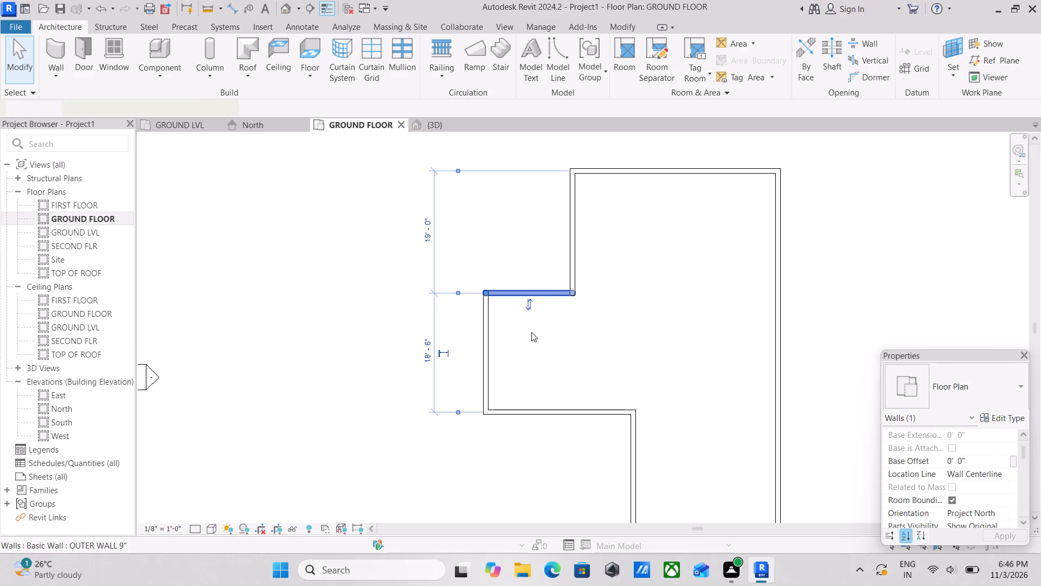
scroll(484, 427, "up", 10)
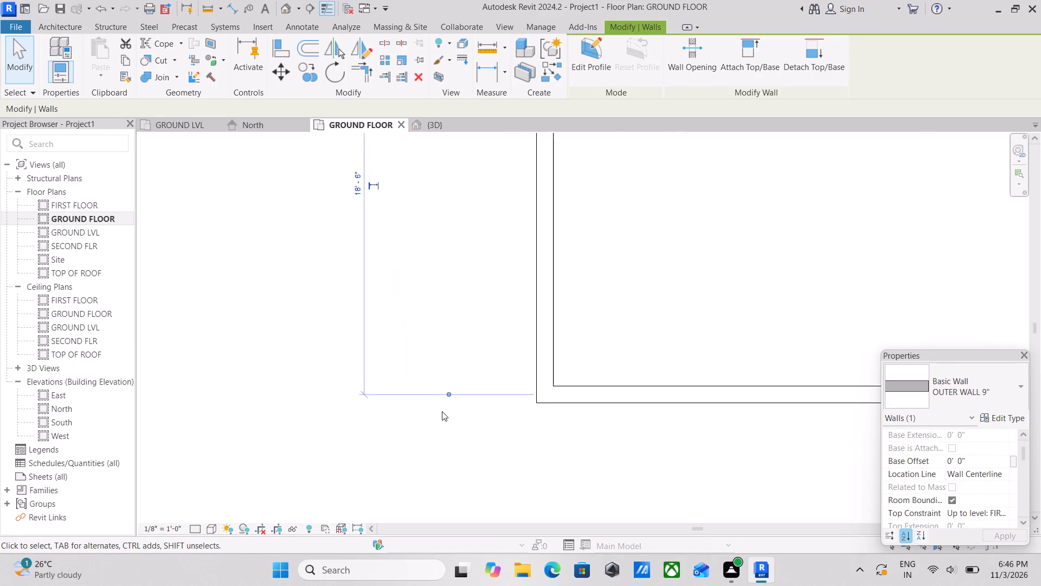
left_click(448, 390)
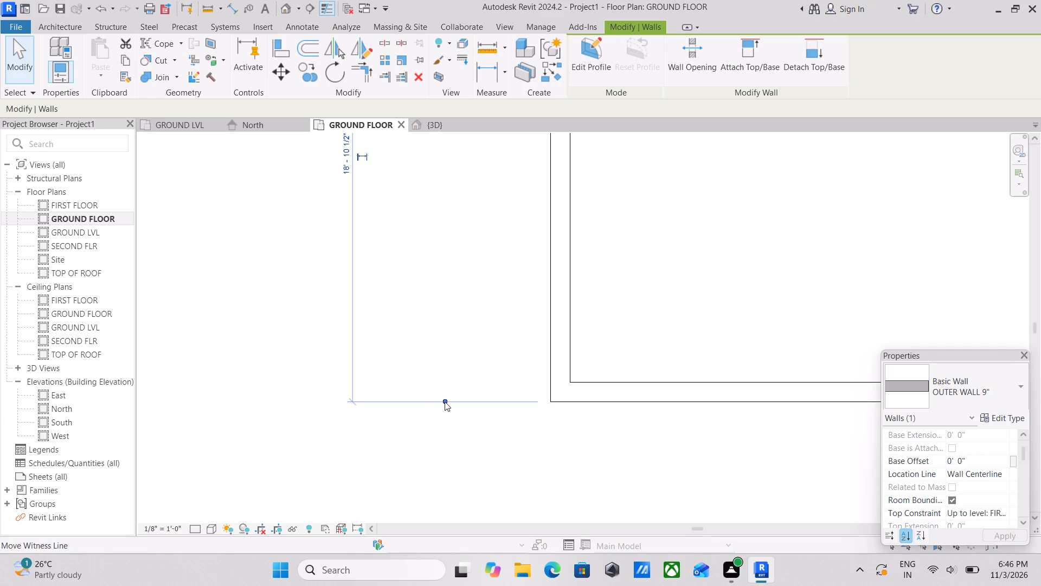
left_click(445, 402)
Move the temporary dimension's witness line at the selected northern wall to that wall's inner face.
scroll(505, 277, "down", 4)
middle_click_drag(505, 297, 526, 574)
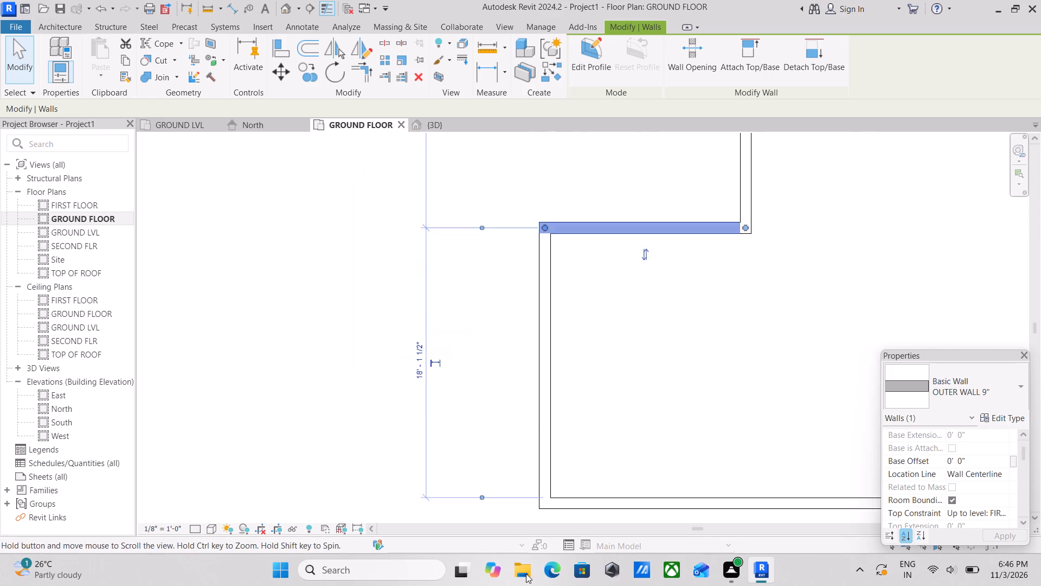
middle_click_drag(526, 574, 521, 545)
middle_click_drag(592, 294, 597, 352)
scroll(502, 384, "up", 3)
left_click(491, 368)
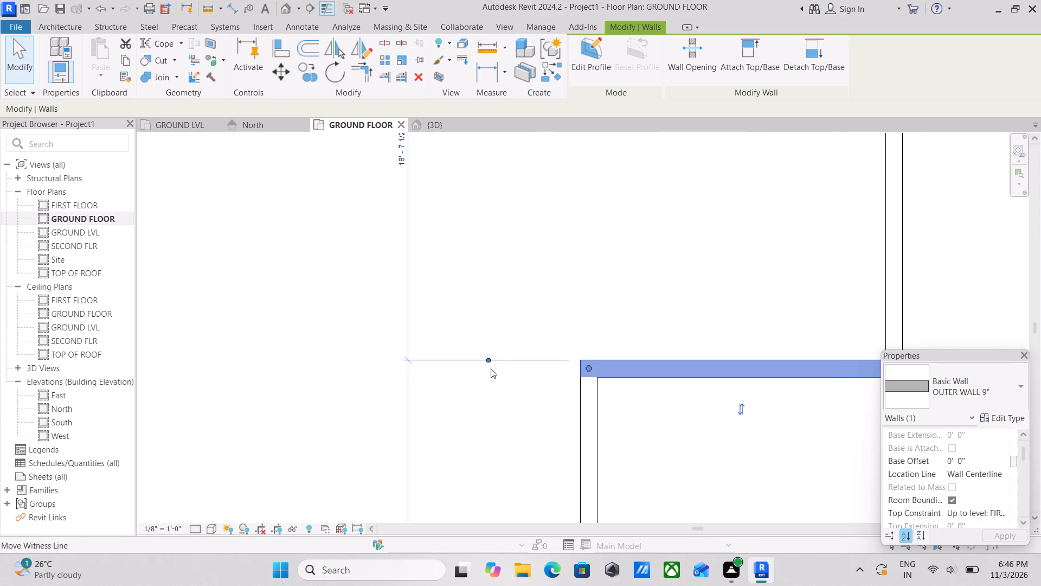
left_click(489, 356)
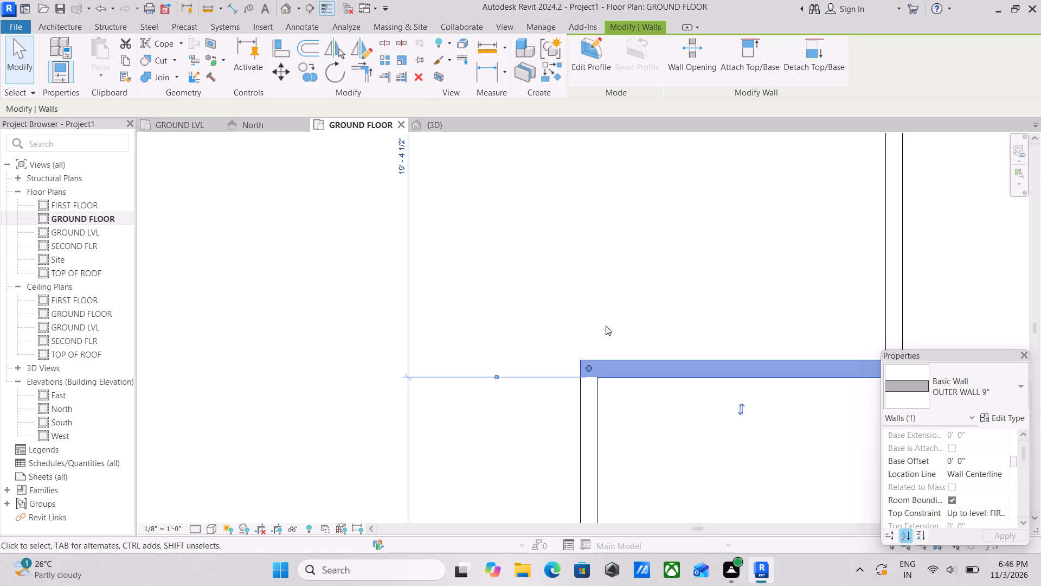
Set the clear distance between the western wing's selected northern wall and its southern wall to 20'.
scroll(611, 322, "down", 3)
scroll(679, 321, "down", 3)
middle_click_drag(631, 262, 645, 168)
scroll(558, 335, "up", 1)
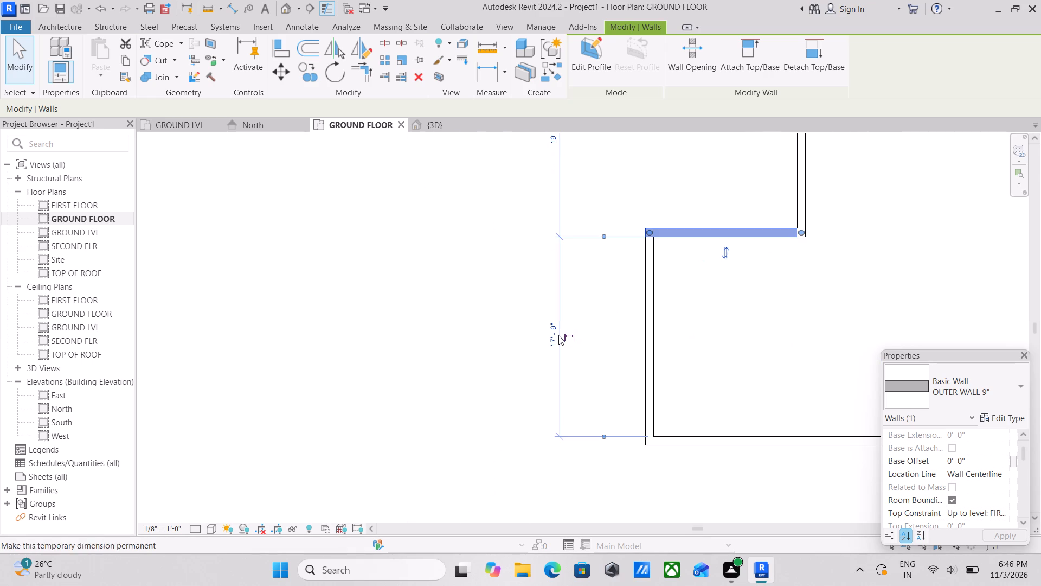
left_click(549, 335)
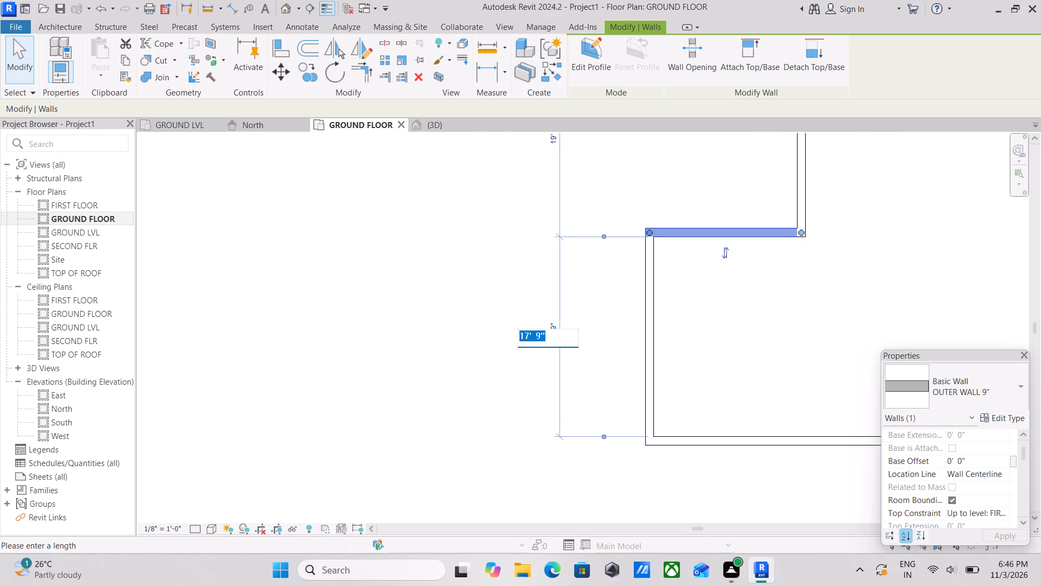
key("2")
key("0")
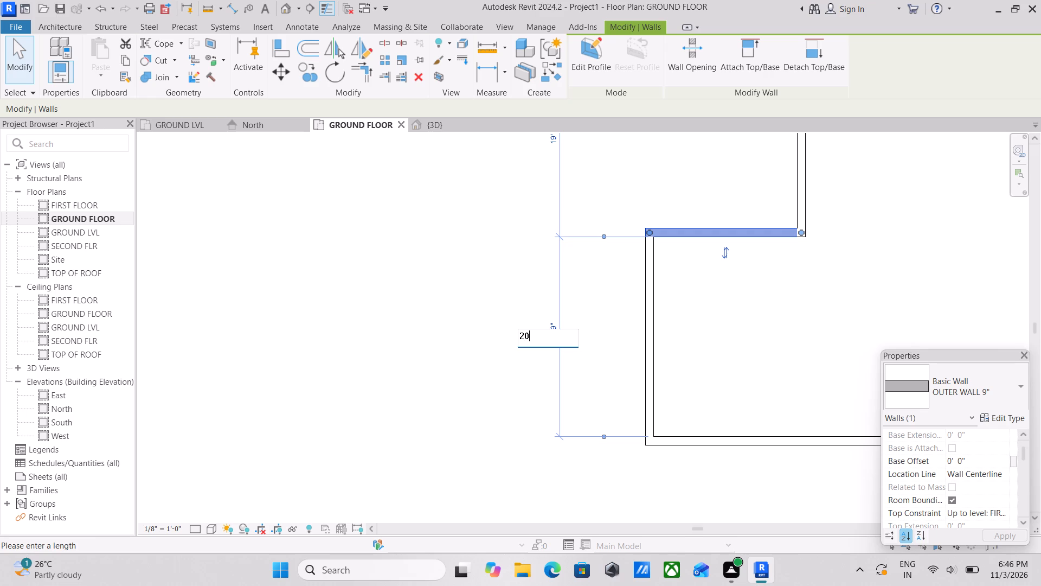
key("apostrophe")
key("Return")
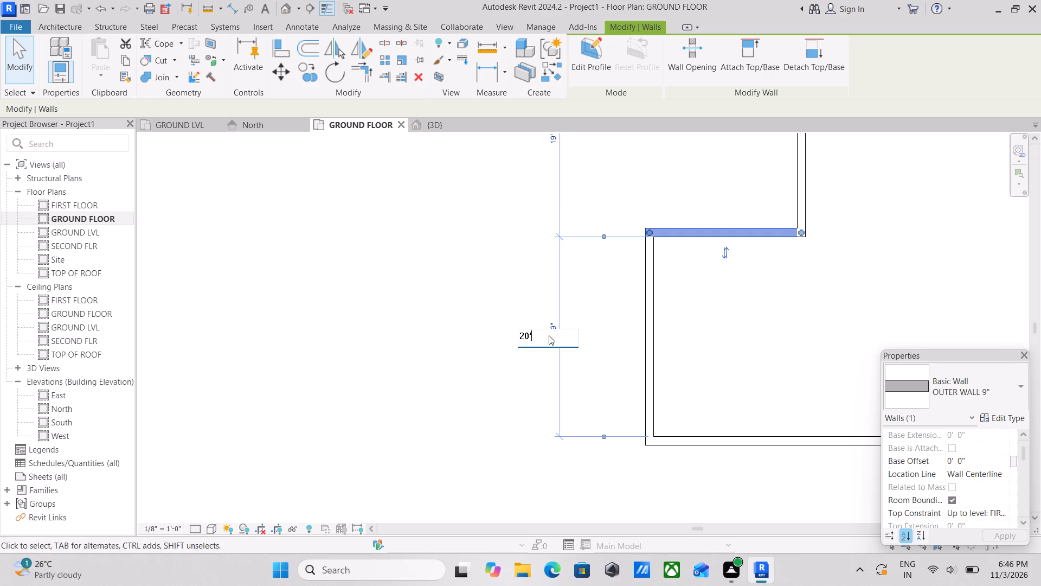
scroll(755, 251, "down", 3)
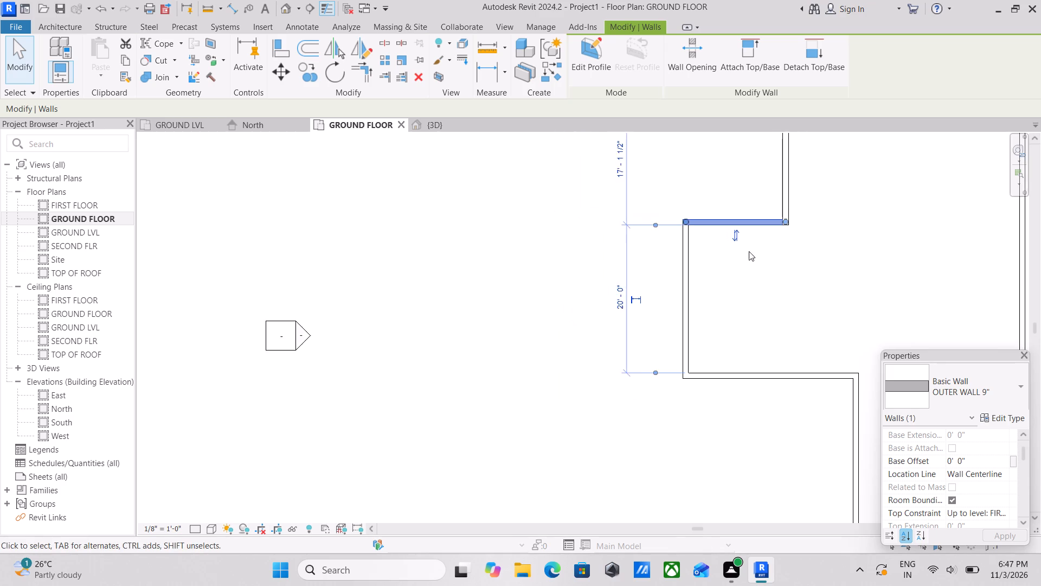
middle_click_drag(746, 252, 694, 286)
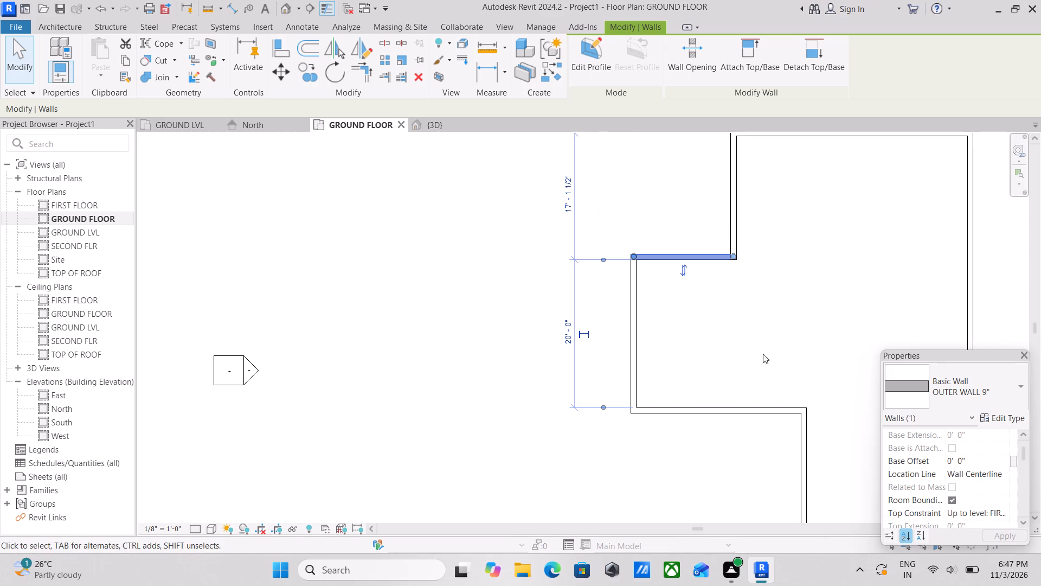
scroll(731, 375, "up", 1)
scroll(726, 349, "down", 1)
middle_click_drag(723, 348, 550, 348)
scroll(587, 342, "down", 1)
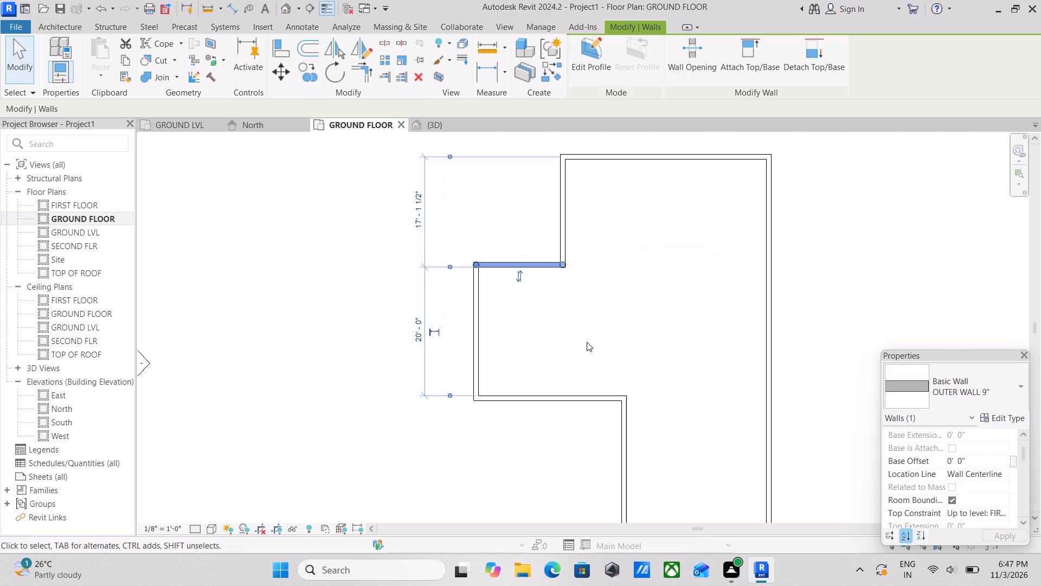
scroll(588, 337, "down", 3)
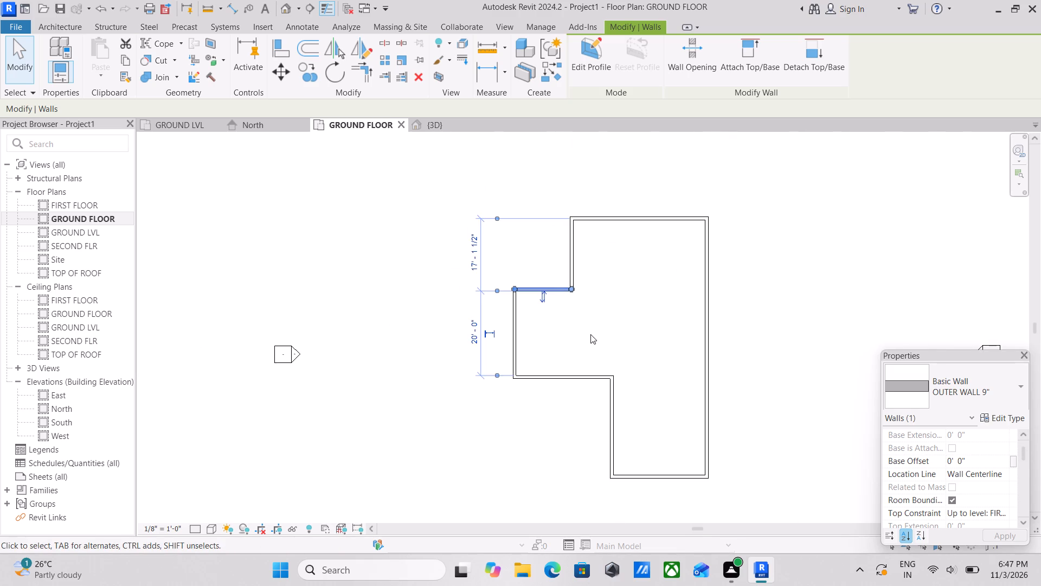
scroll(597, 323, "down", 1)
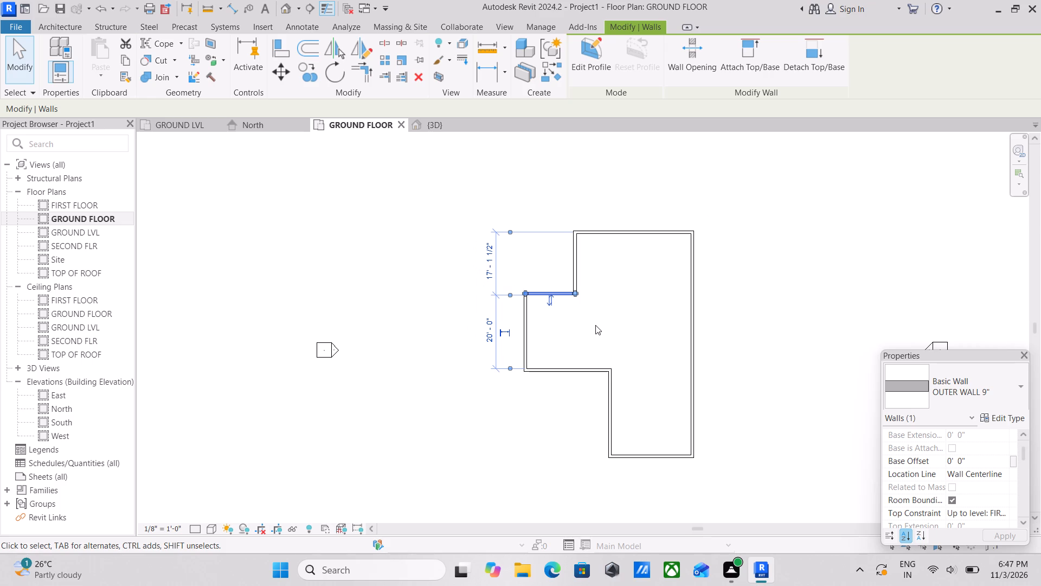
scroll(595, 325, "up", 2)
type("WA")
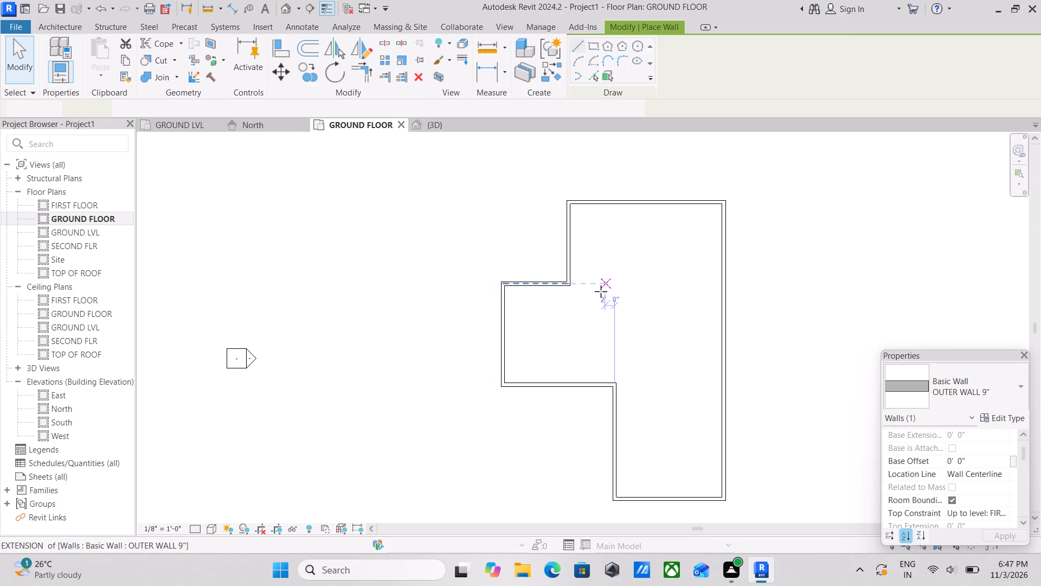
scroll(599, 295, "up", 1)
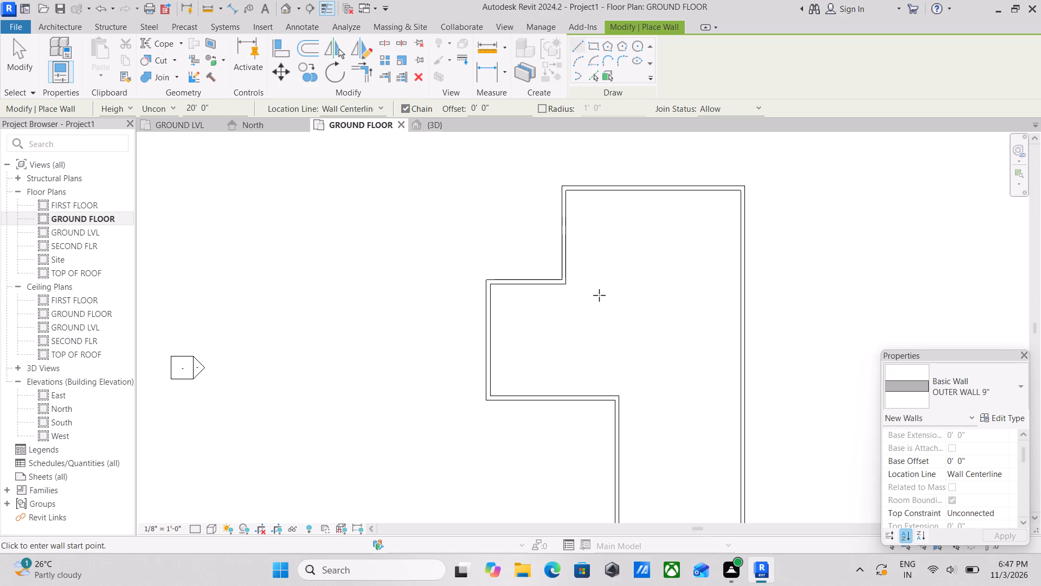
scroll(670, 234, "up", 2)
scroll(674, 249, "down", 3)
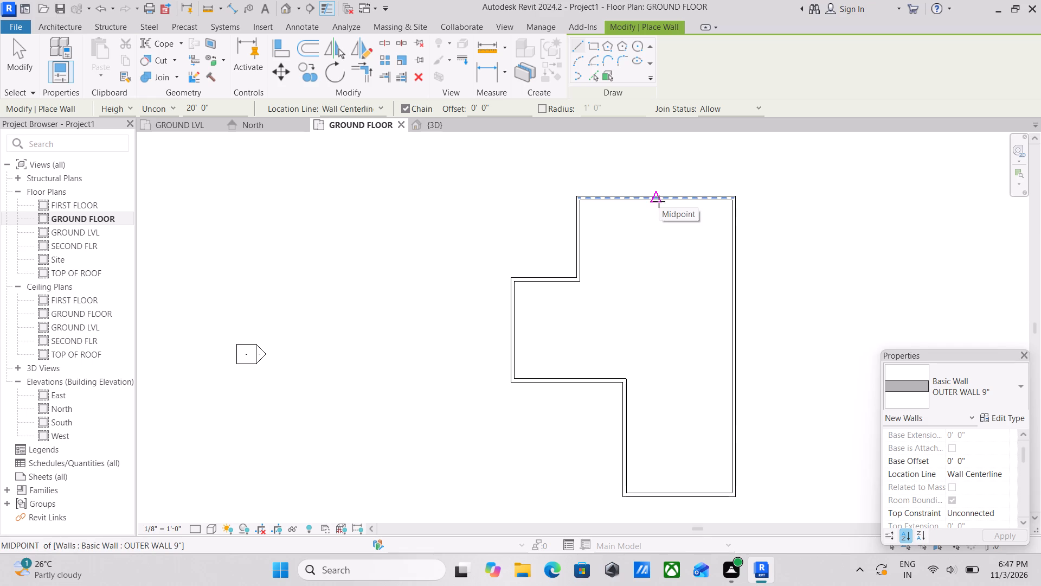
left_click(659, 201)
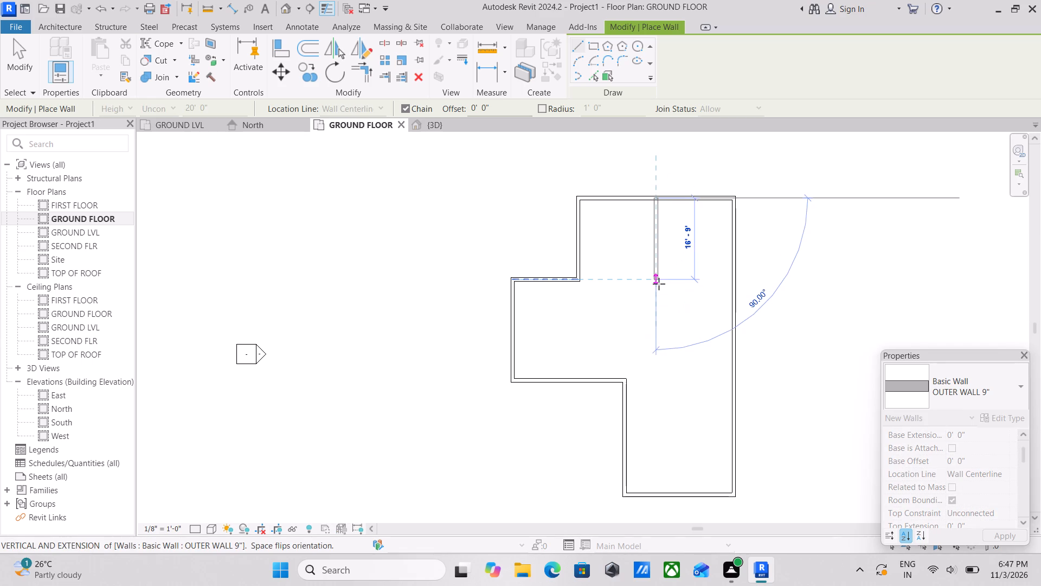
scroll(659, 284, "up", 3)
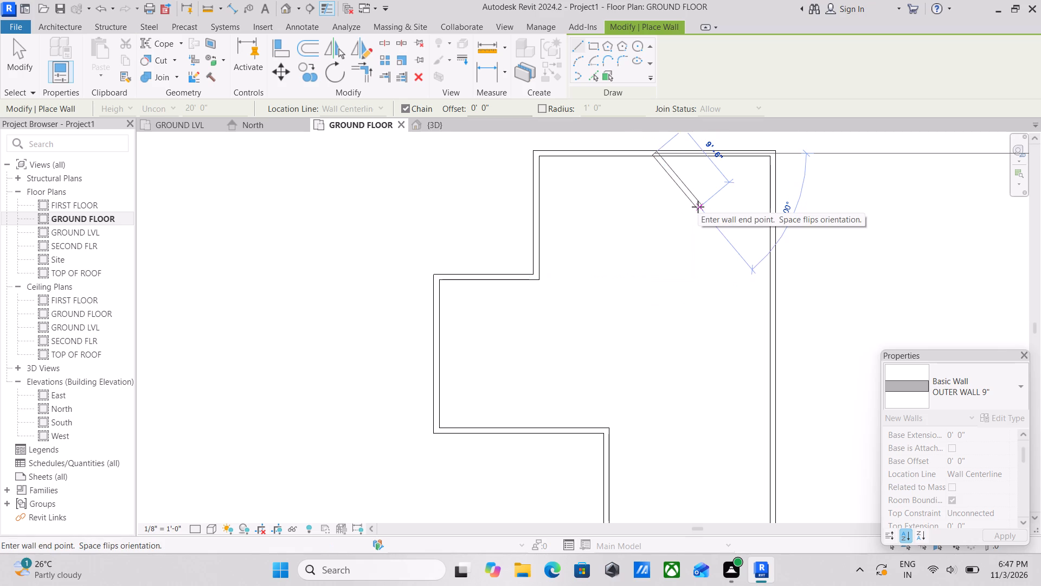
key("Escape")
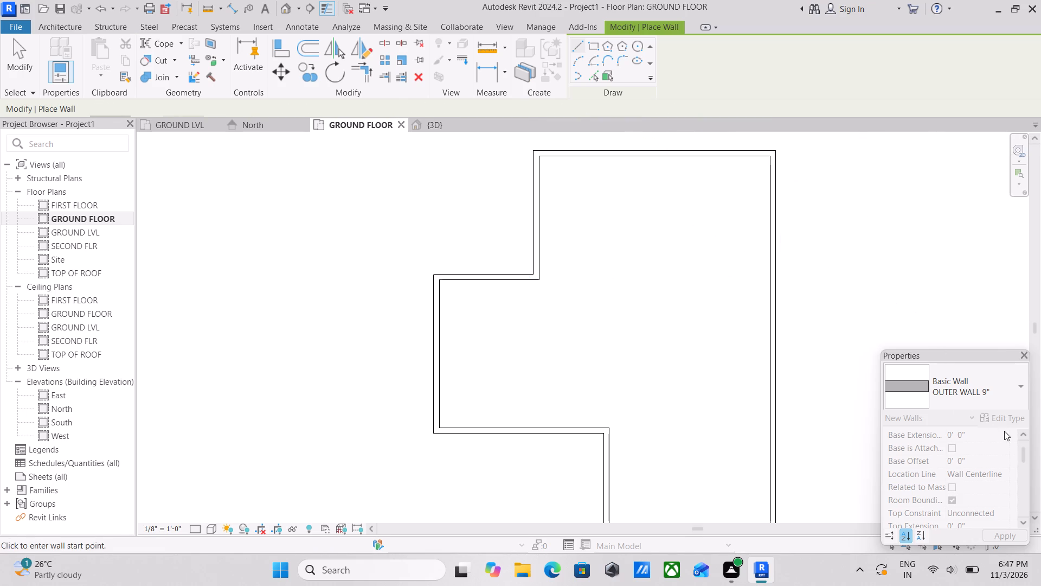
Duplicate the OUTER WALL 9" wall type under the name INNER WALL5".
scroll(910, 285, "down", 1)
scroll(854, 305, "down", 3)
key("grave")
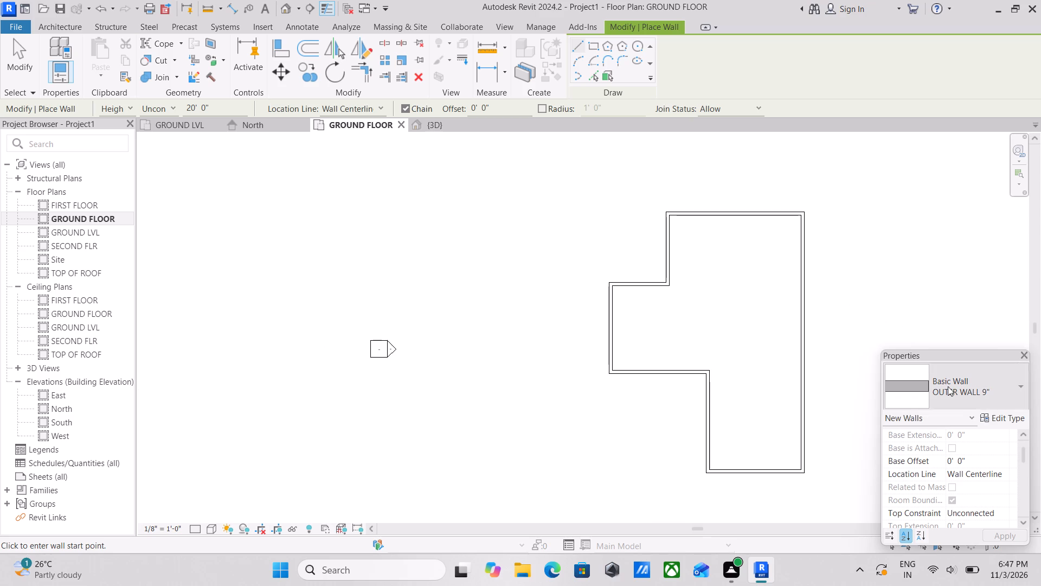
left_click(1013, 420)
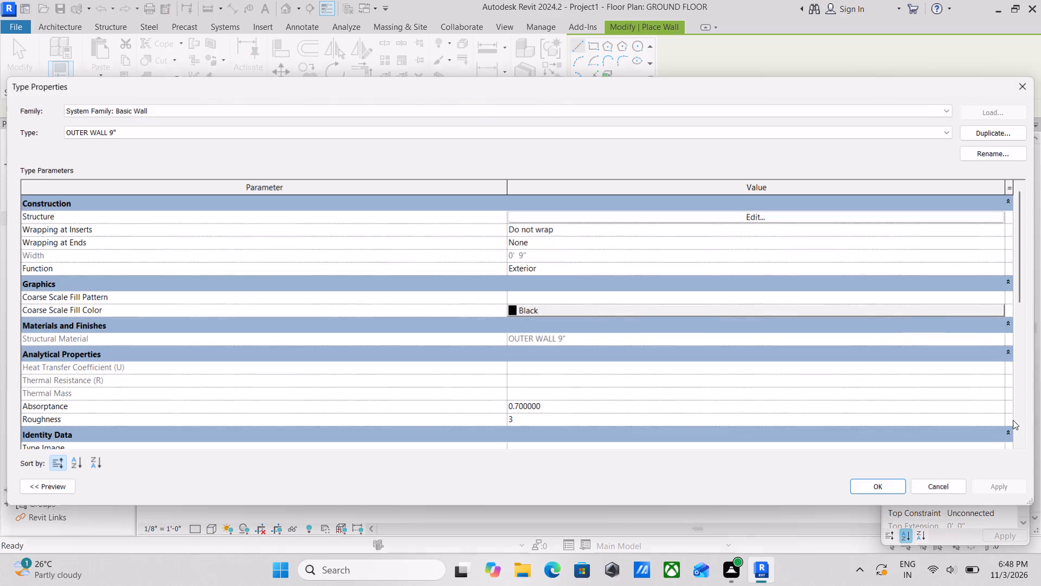
left_click(992, 137)
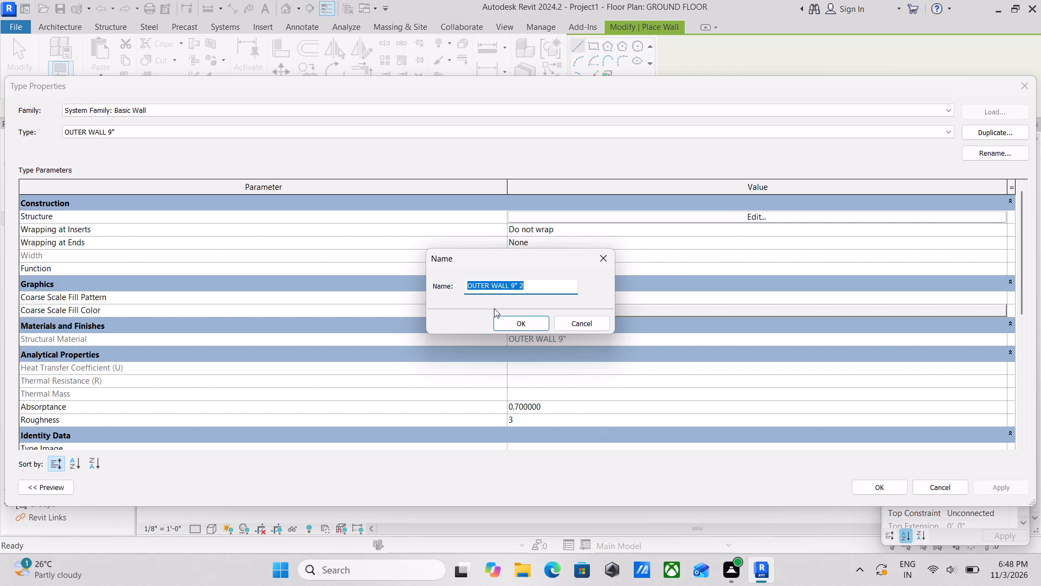
key("BackSpace")
type("INN")
type("ER")
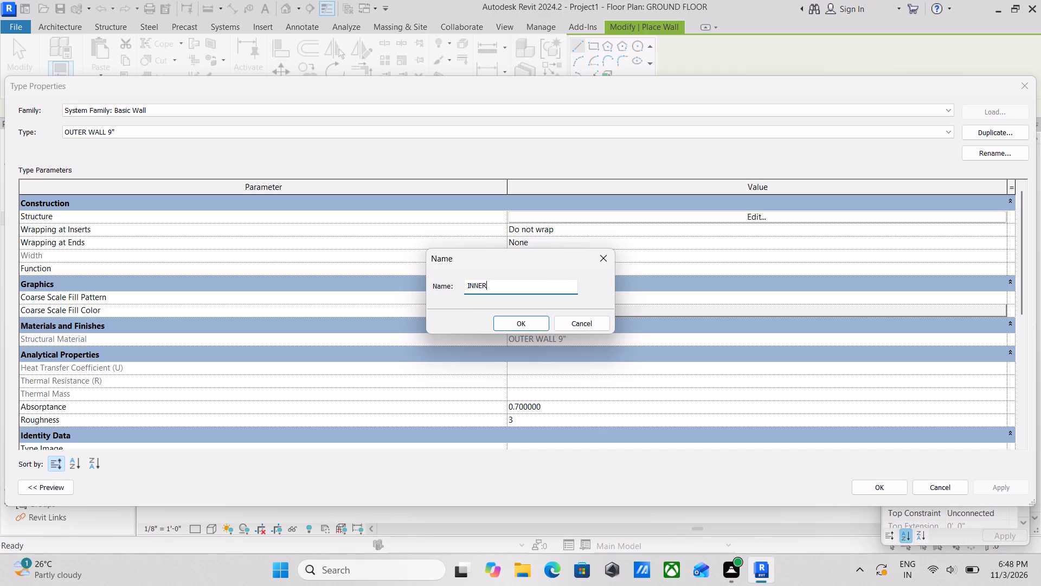
key("space")
type("WA")
type("LL5")
key("shift+quotedbl")
left_click(530, 323)
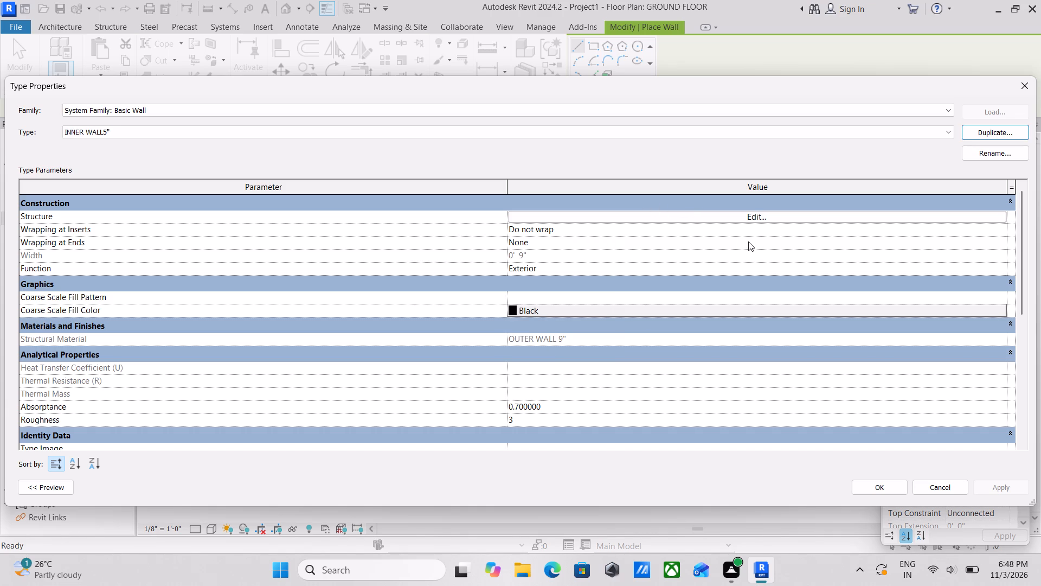
Set the structure layer thickness of the INNER WALL5" type to 5" and apply the type changes.
left_click(737, 218)
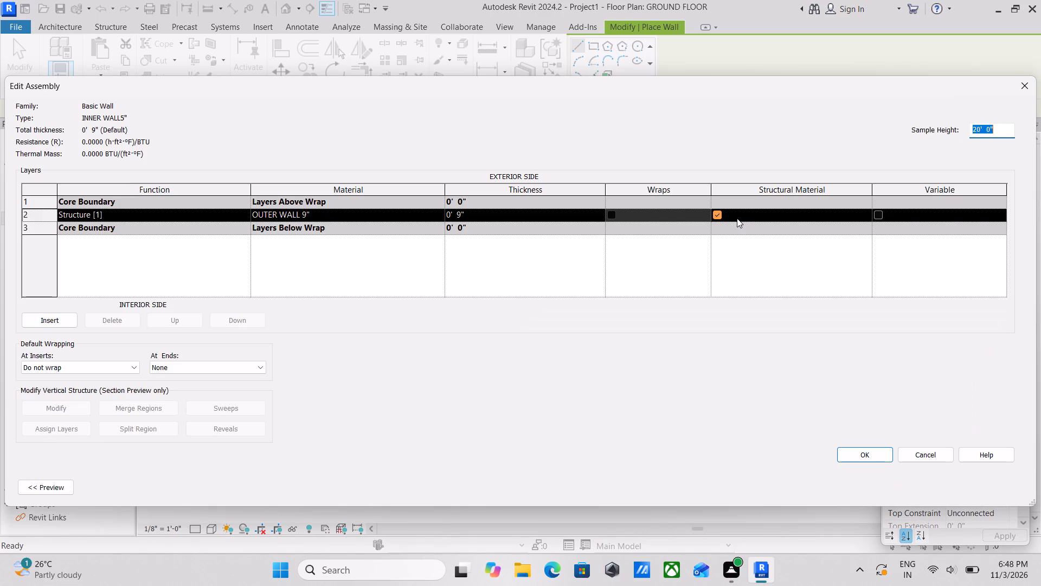
left_click(481, 214)
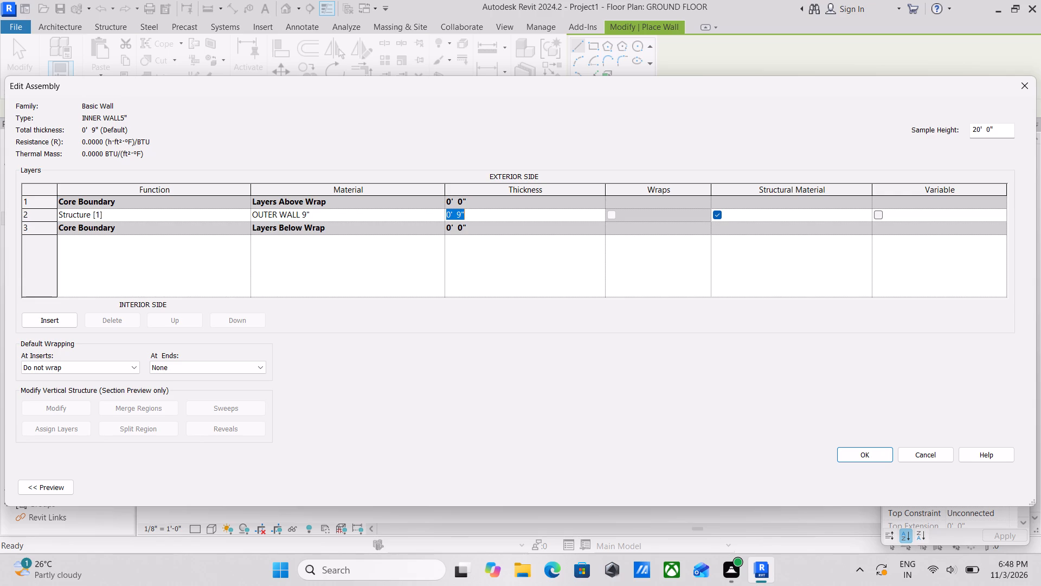
key("5")
key("apostrophe")
key("BackSpace")
key("shift+quotedbl")
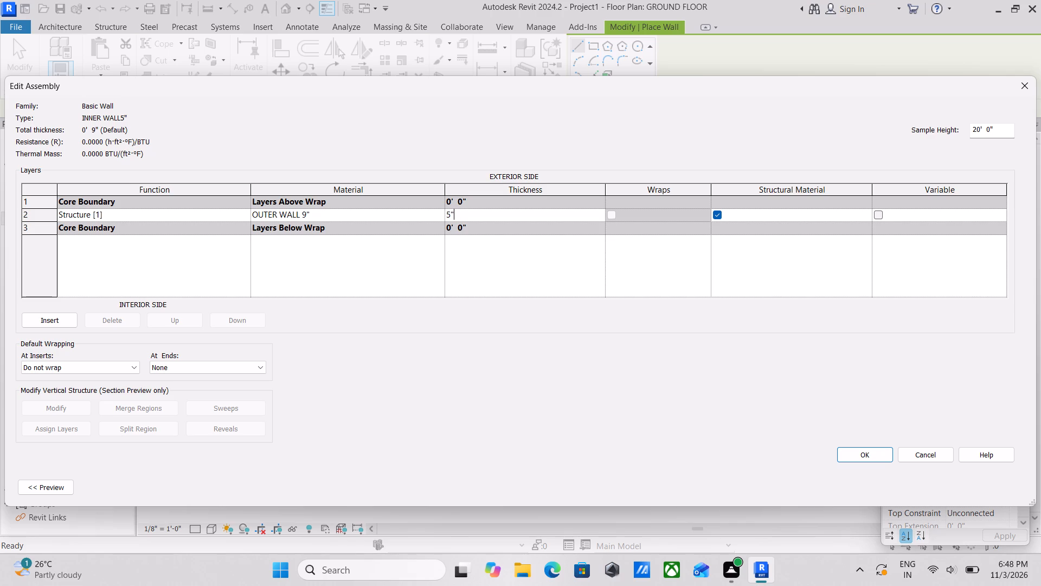
left_click(861, 458)
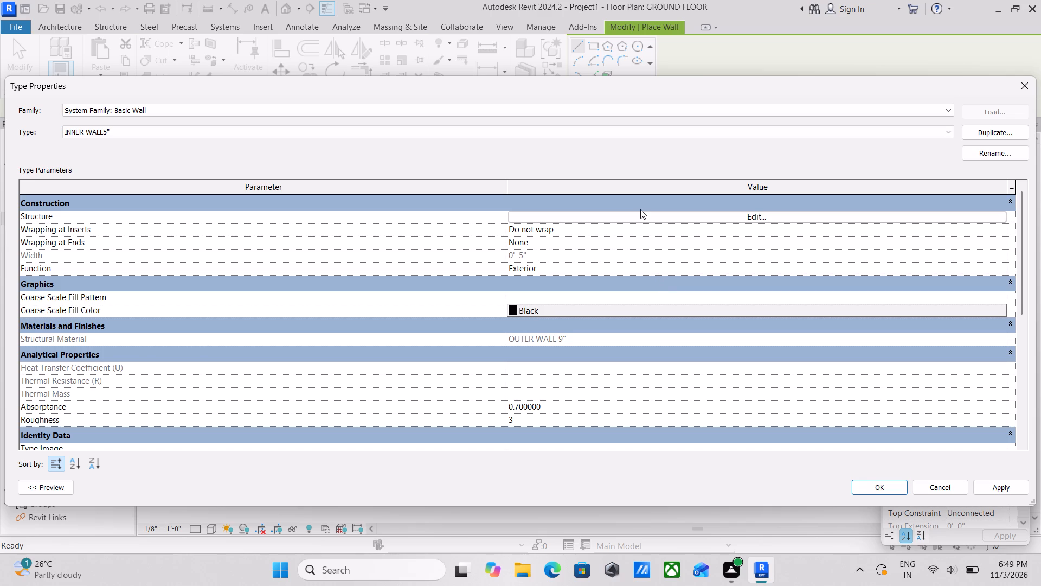
left_click(999, 488)
left_click(876, 485)
Draw chained INNER WALL5" partitions from the northern outer wall about 10' south, turning about 8' east to the eastern outer wall.
scroll(755, 427, "up", 6)
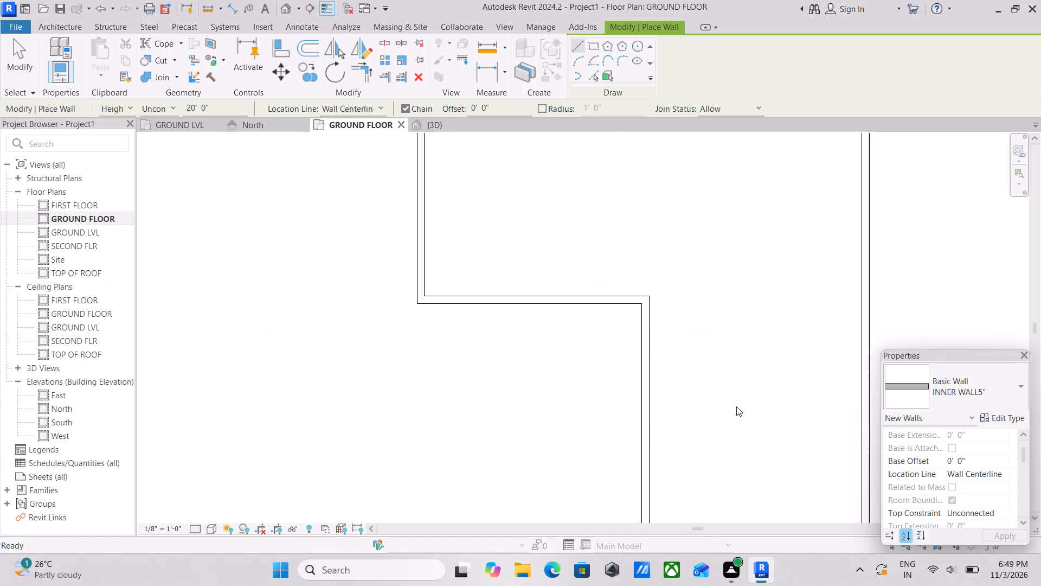
scroll(716, 339, "down", 3)
middle_click_drag(716, 345, 701, 524)
scroll(702, 523, "up", 1)
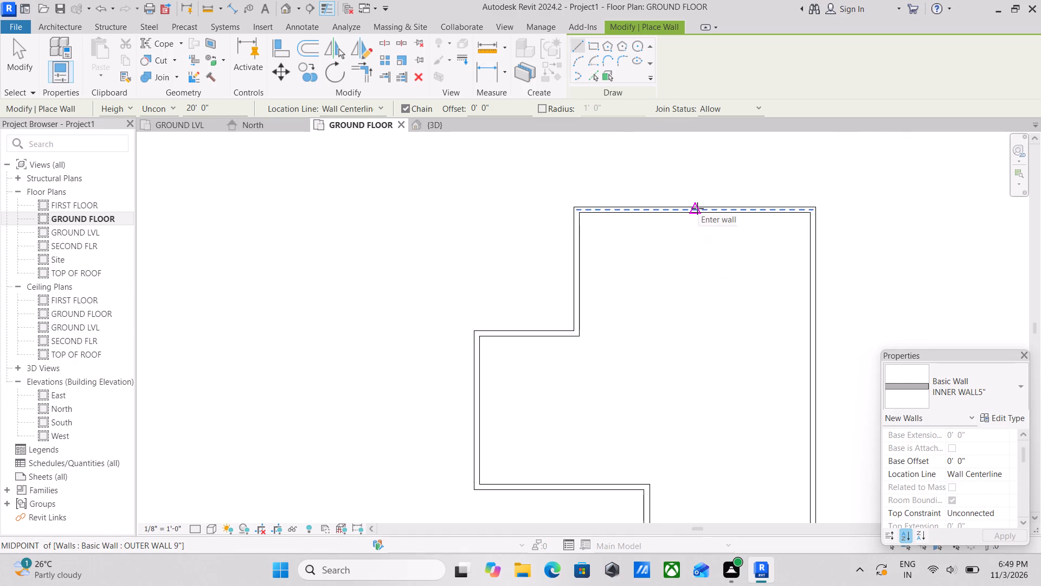
left_click(753, 216)
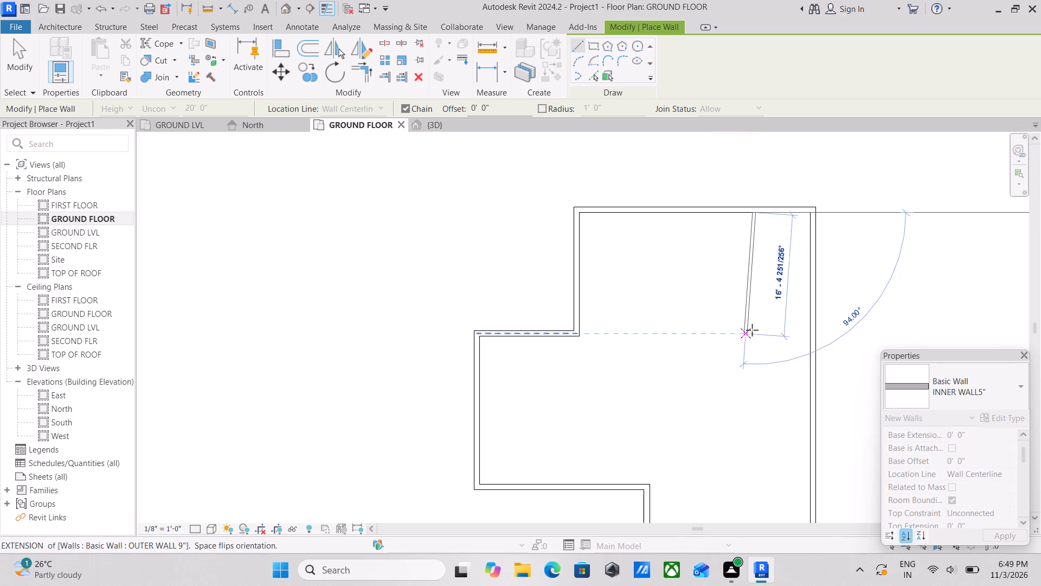
left_click(753, 288)
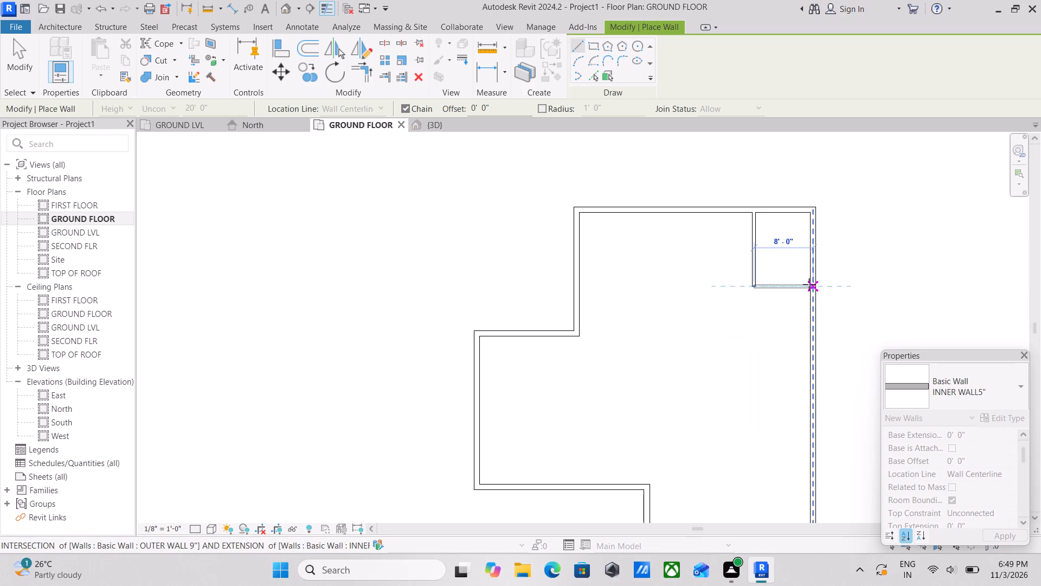
left_click(809, 284)
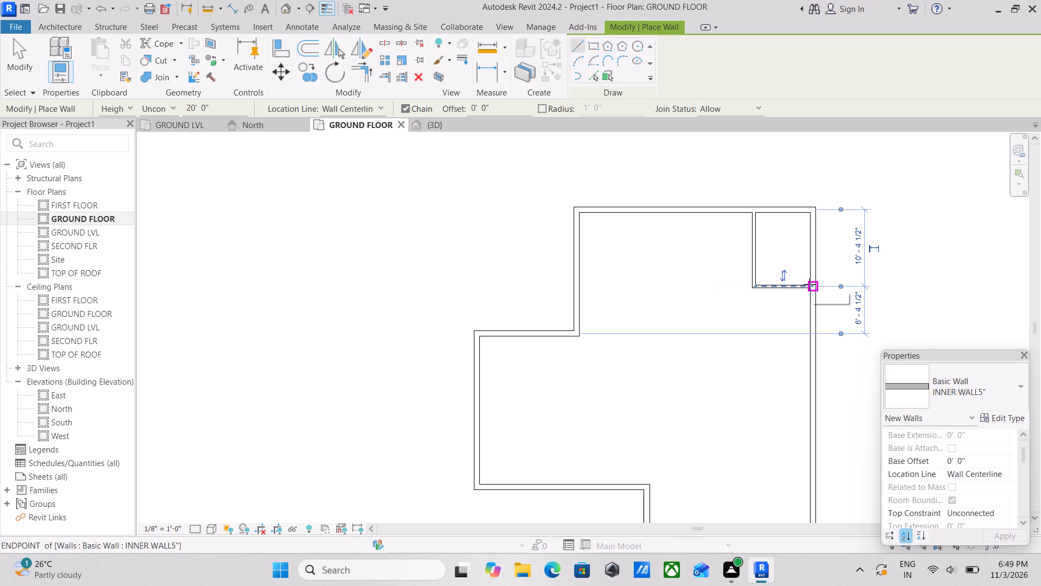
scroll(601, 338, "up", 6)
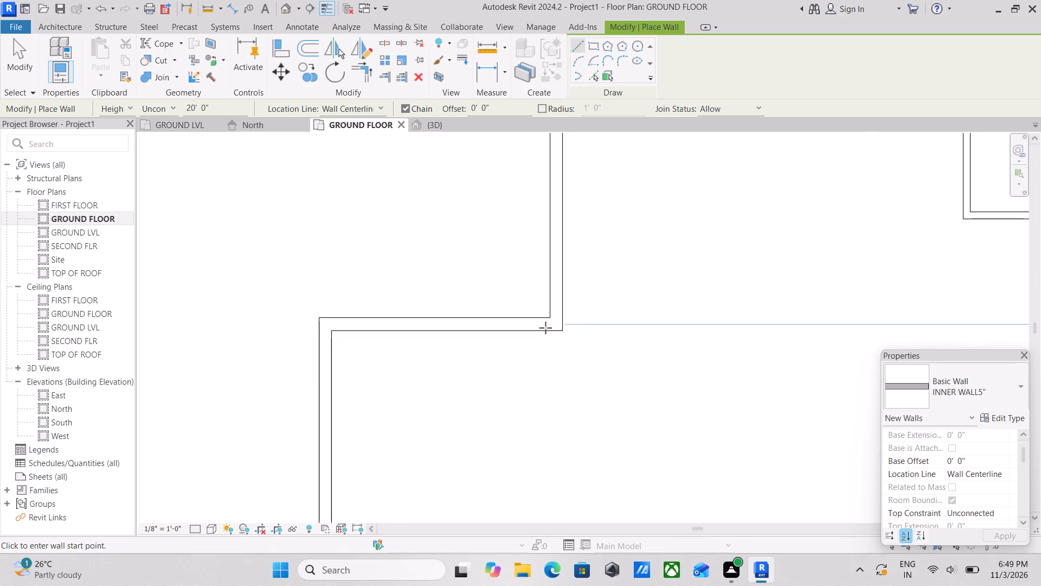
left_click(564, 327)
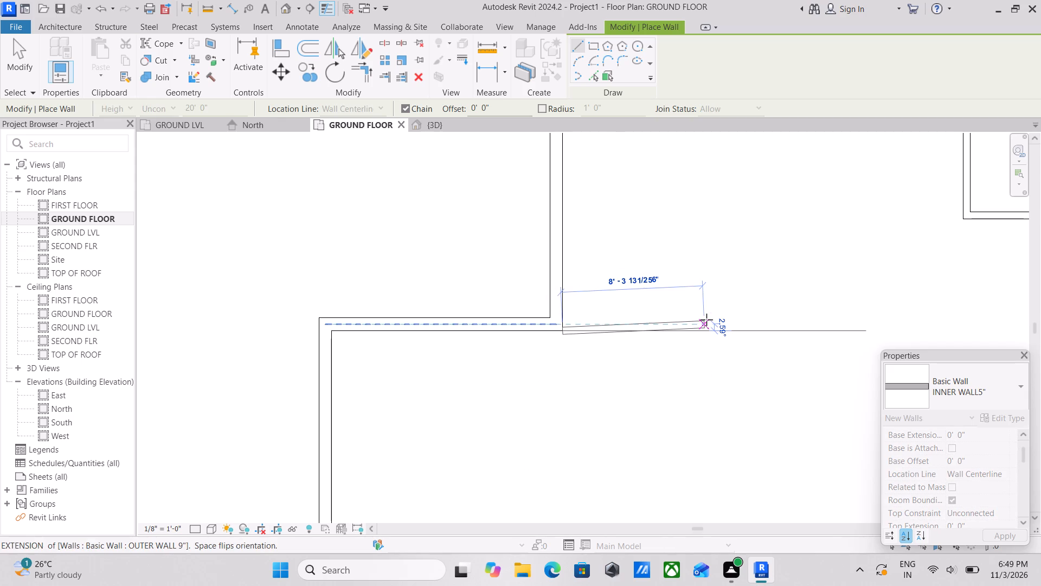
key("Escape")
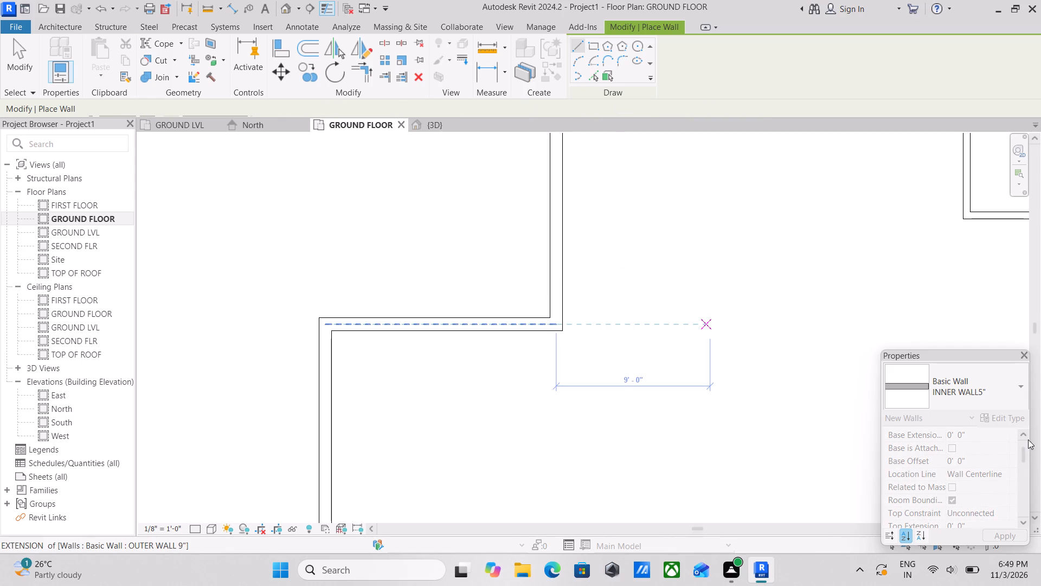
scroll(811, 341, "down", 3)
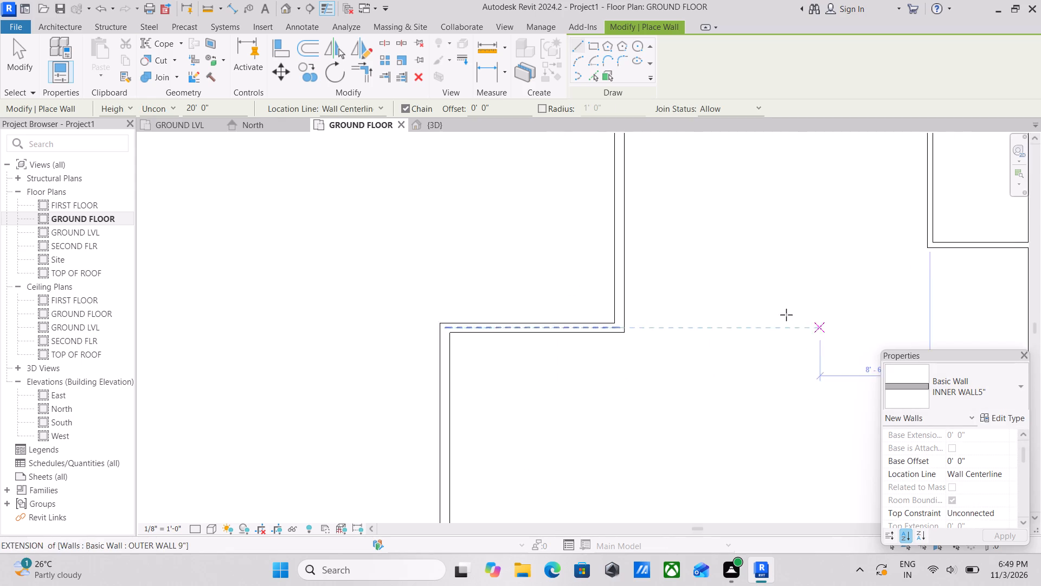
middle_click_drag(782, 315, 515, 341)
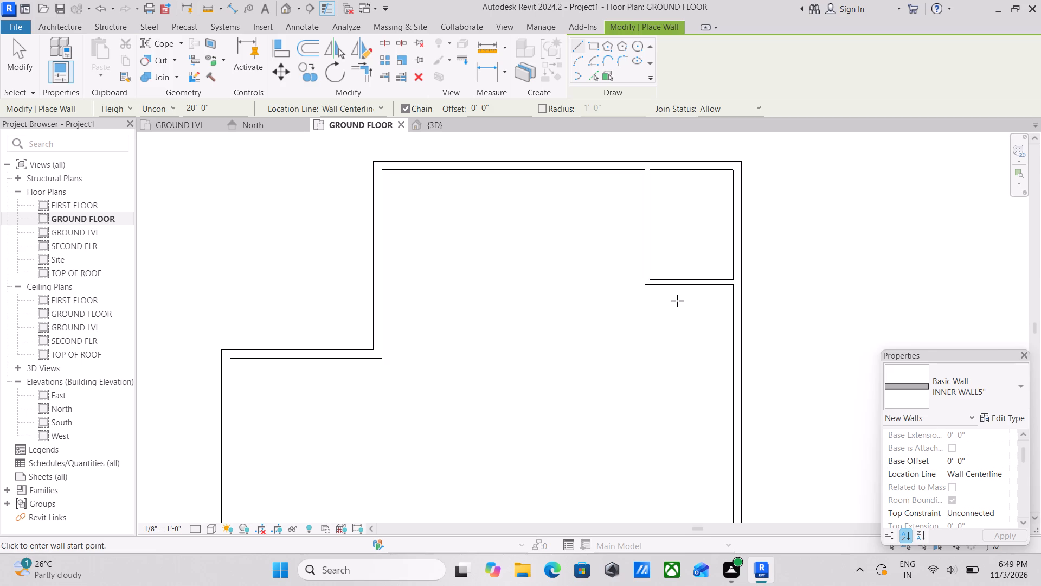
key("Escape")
Examine the base, top constraint and height properties of the short east–west partition.
left_click(682, 282)
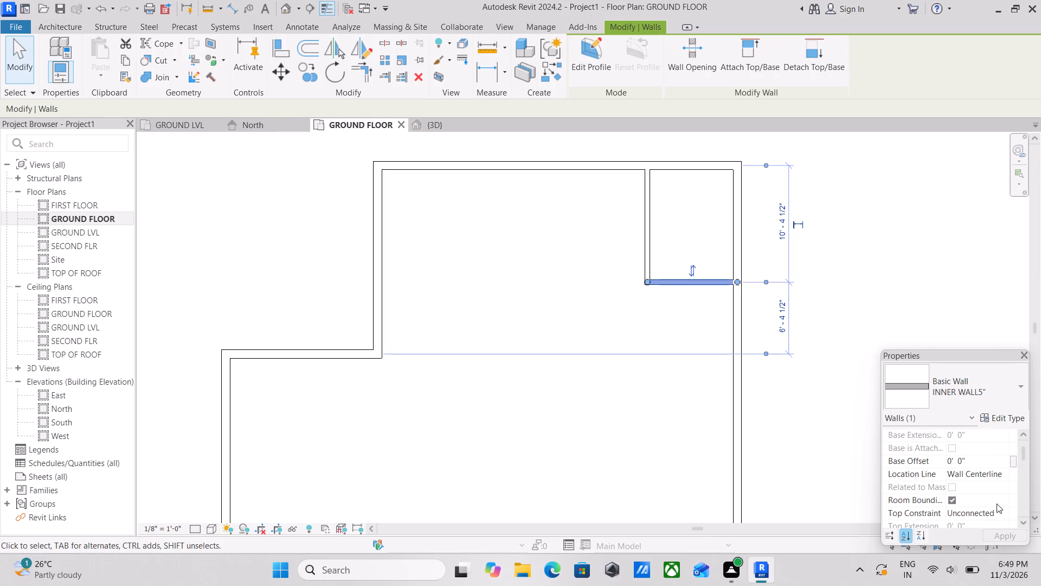
scroll(997, 504, "down", 2)
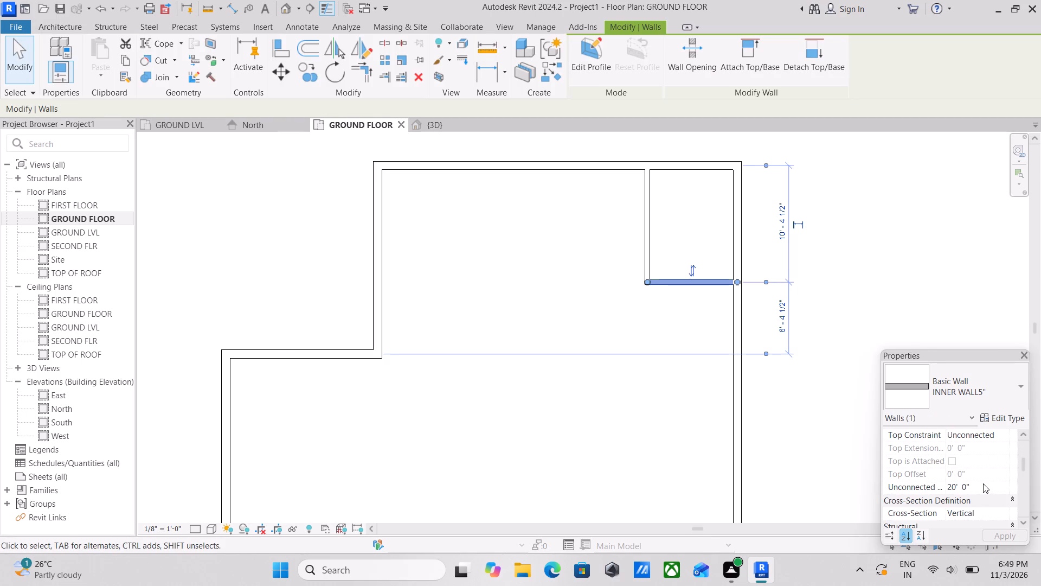
scroll(453, 341, "up", 1)
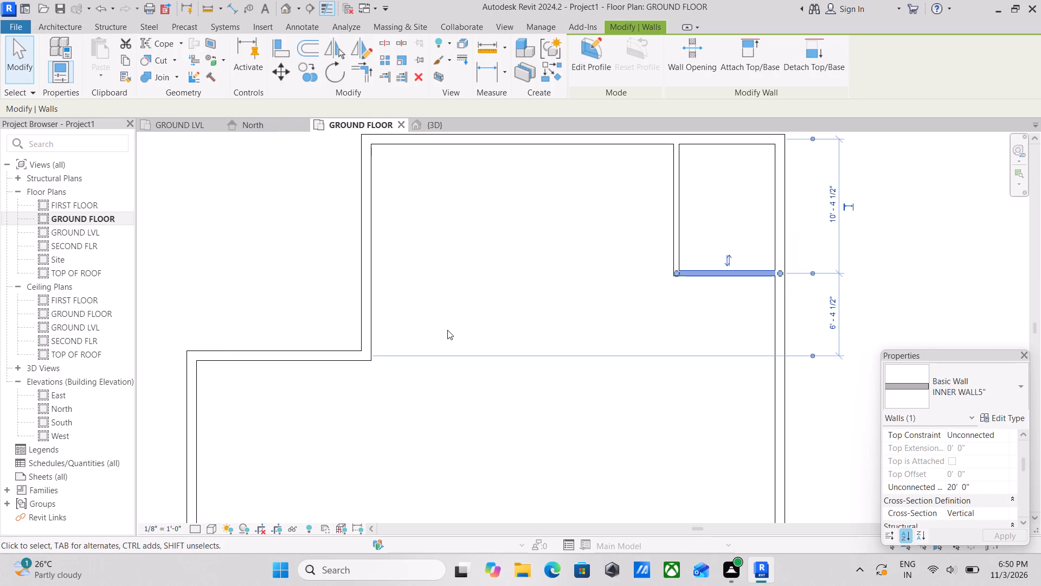
scroll(455, 338, "up", 1)
scroll(458, 340, "down", 1)
middle_click_drag(458, 340, 504, 292)
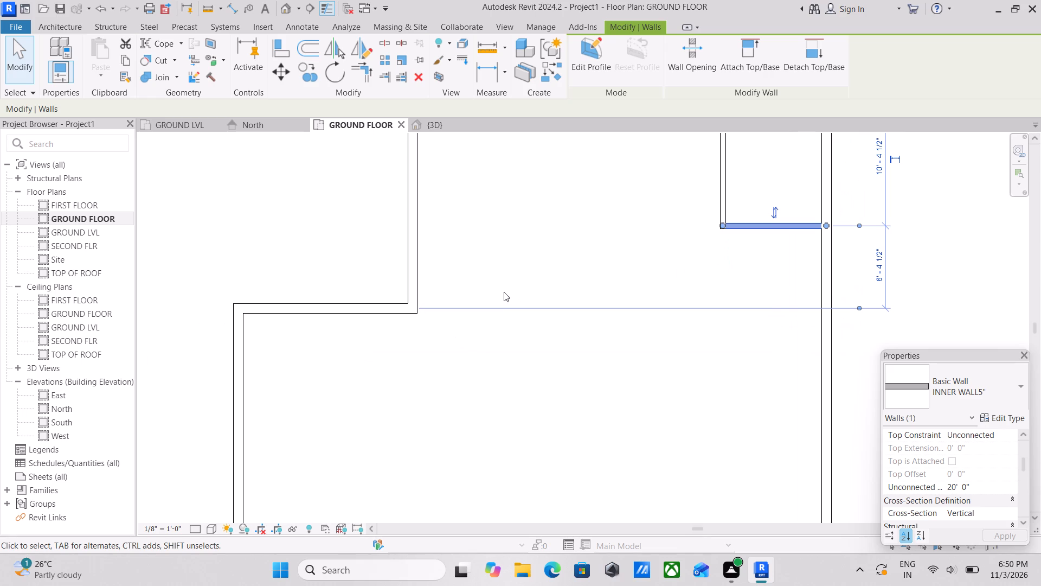
Restart the Wall tool and set the top constraint for new INNER WALL5" walls to Up to level: FIRST FLOOR.
key("w")
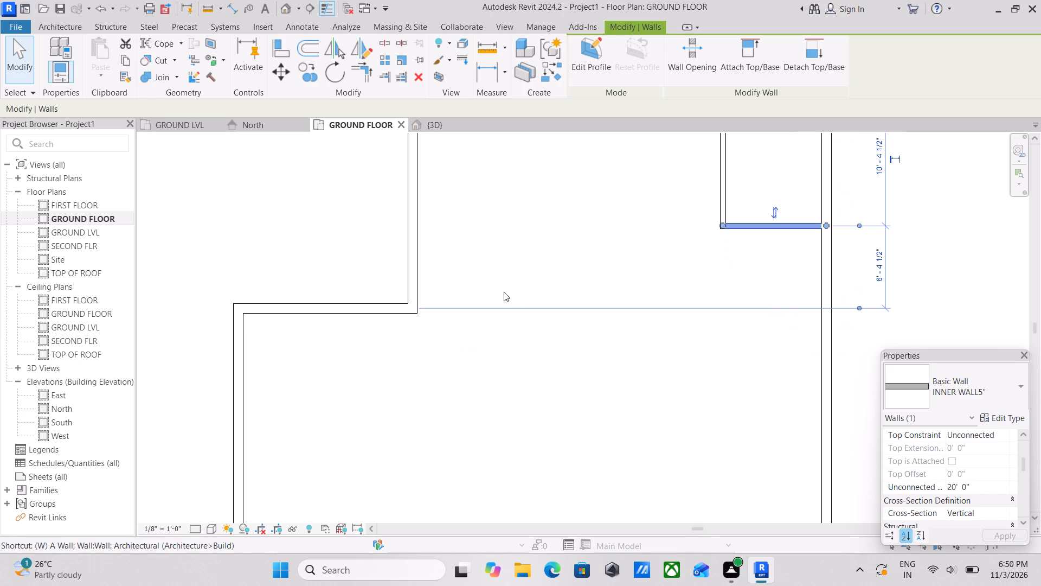
key("a")
scroll(388, 290, "up", 1)
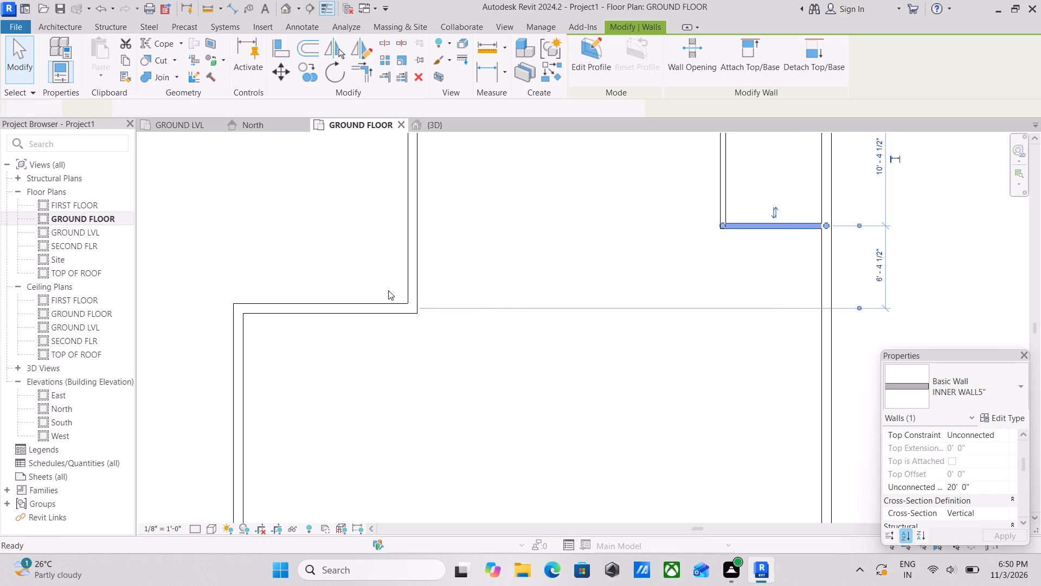
scroll(388, 290, "up", 1)
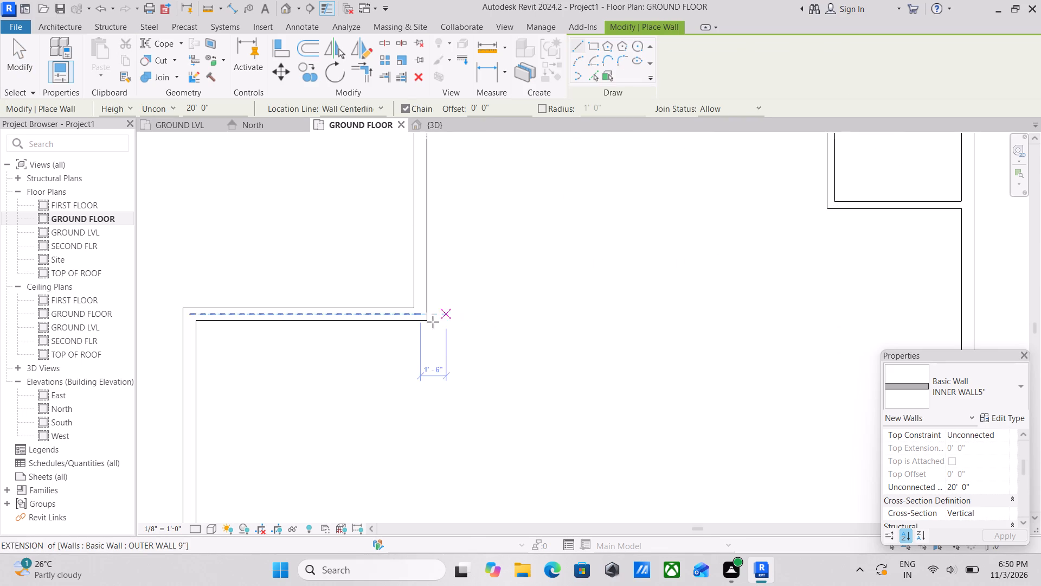
left_click(1001, 434)
left_click(963, 469)
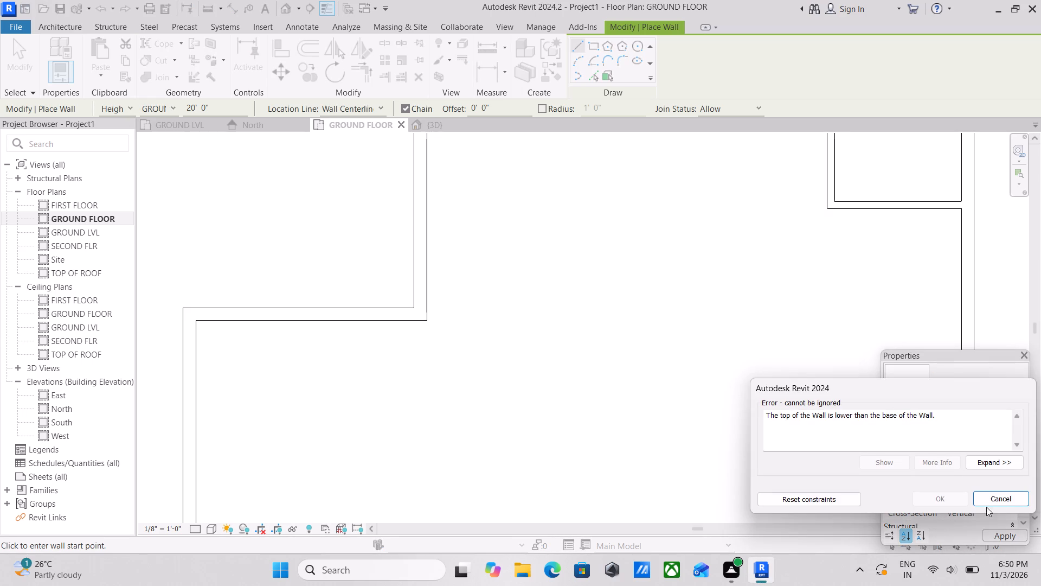
left_click(1008, 495)
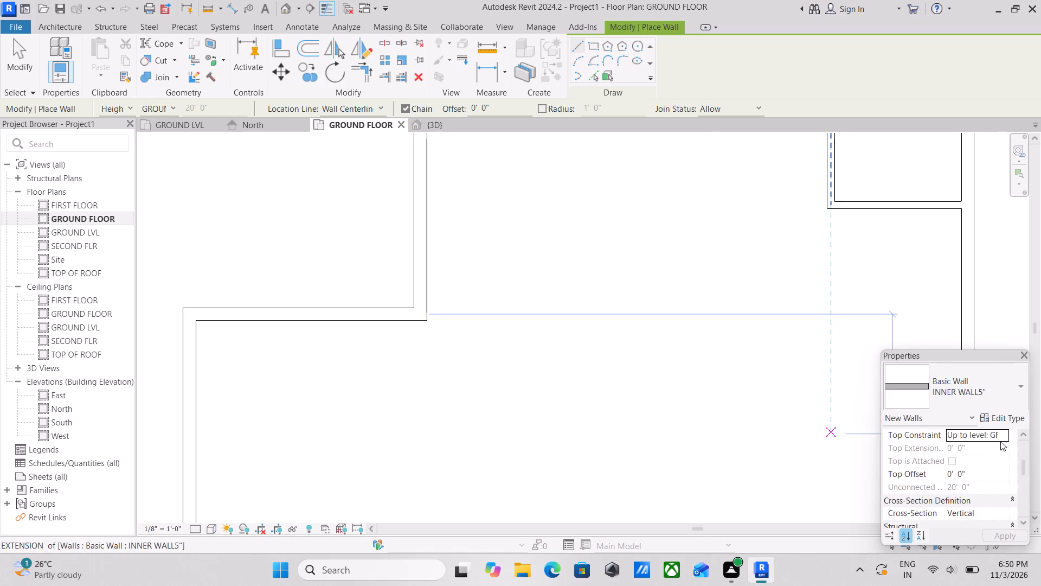
scroll(971, 475, "down", 1)
scroll(971, 480, "up", 2)
left_click(996, 475)
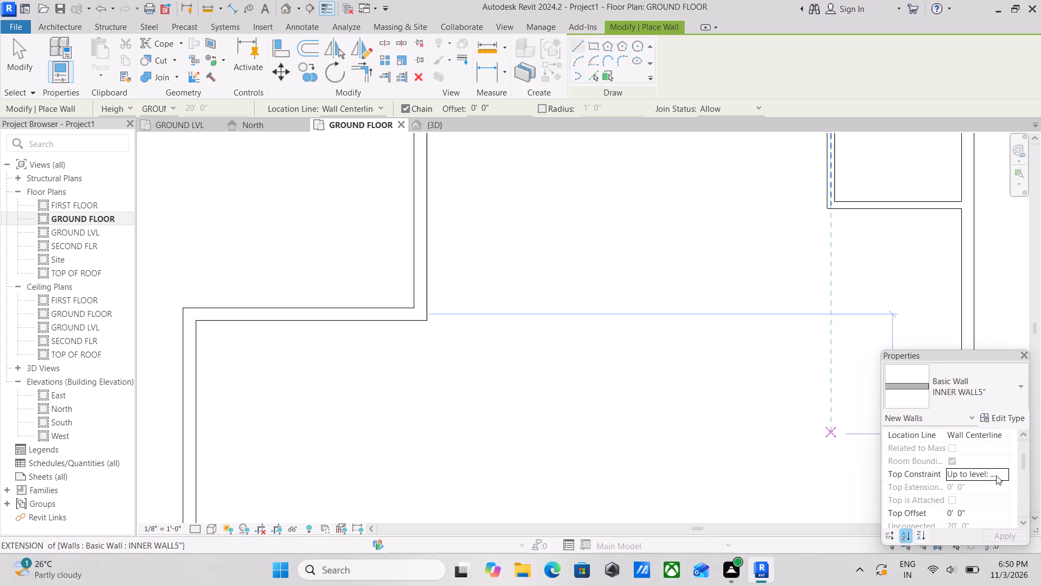
left_click(1006, 475)
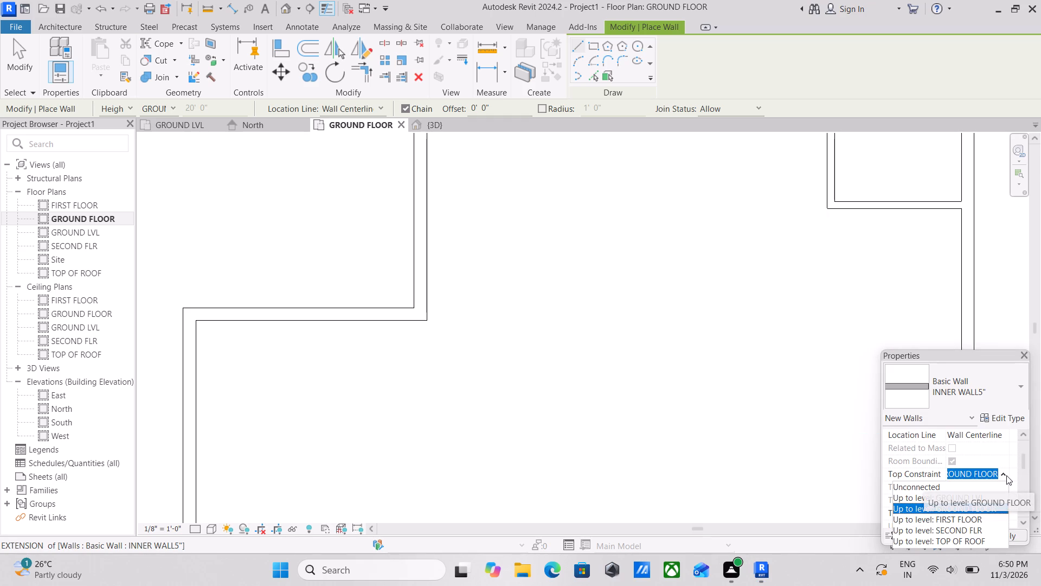
left_click(1006, 475)
left_click(1006, 475)
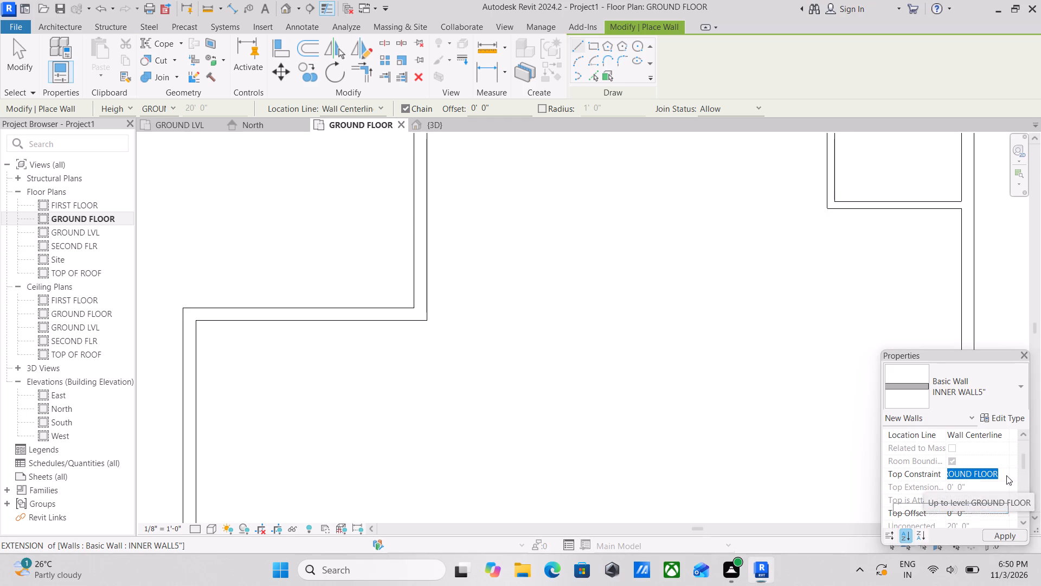
left_click(954, 514)
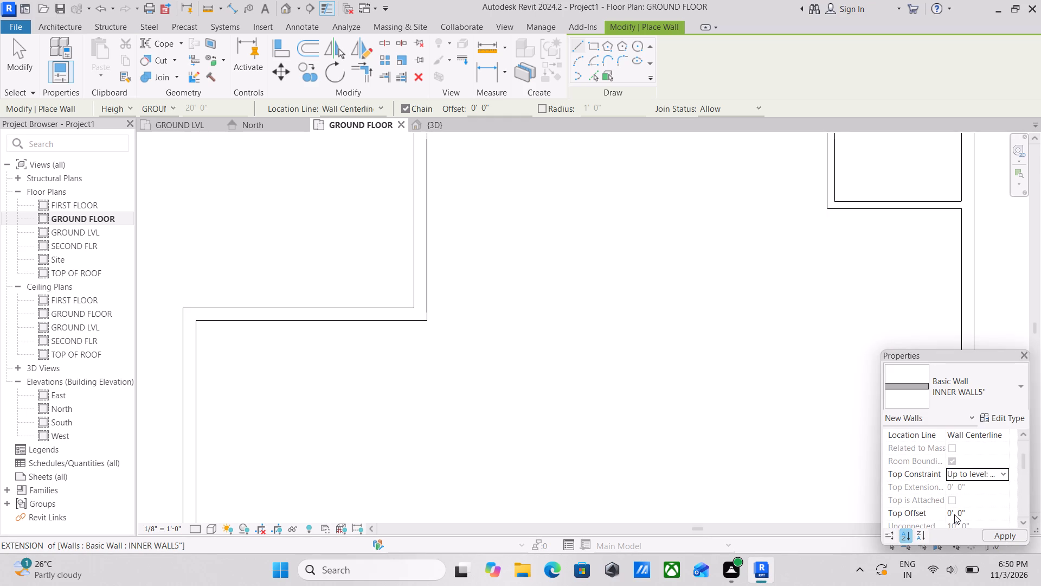
Draw an INNER WALL5" partition, located by Finish Face: Interior, from the northwestern step's inner corner straight east to the eastern outer wall.
scroll(441, 324, "up", 2)
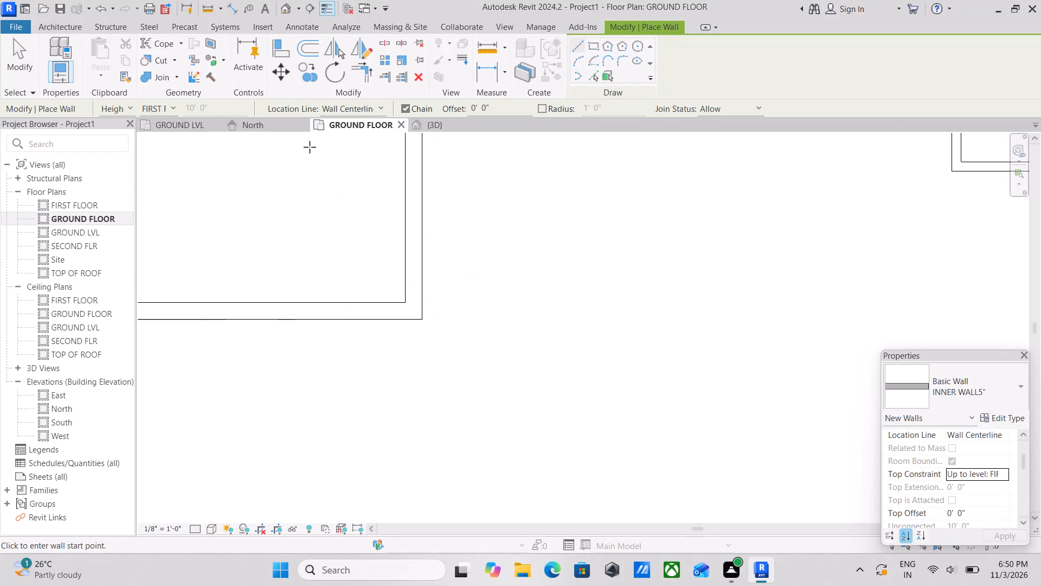
left_click(374, 112)
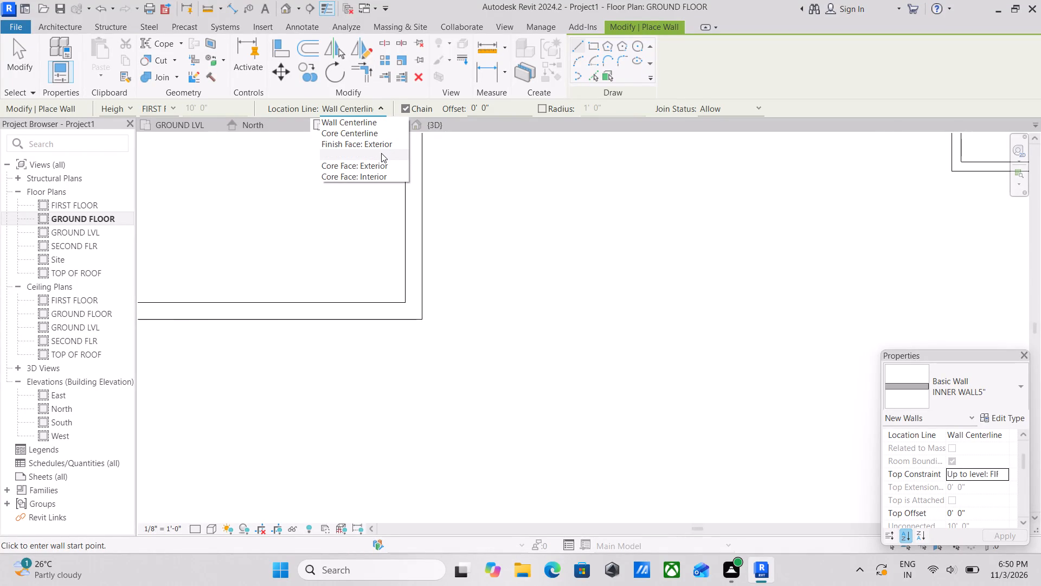
left_click(381, 154)
scroll(407, 334, "up", 1)
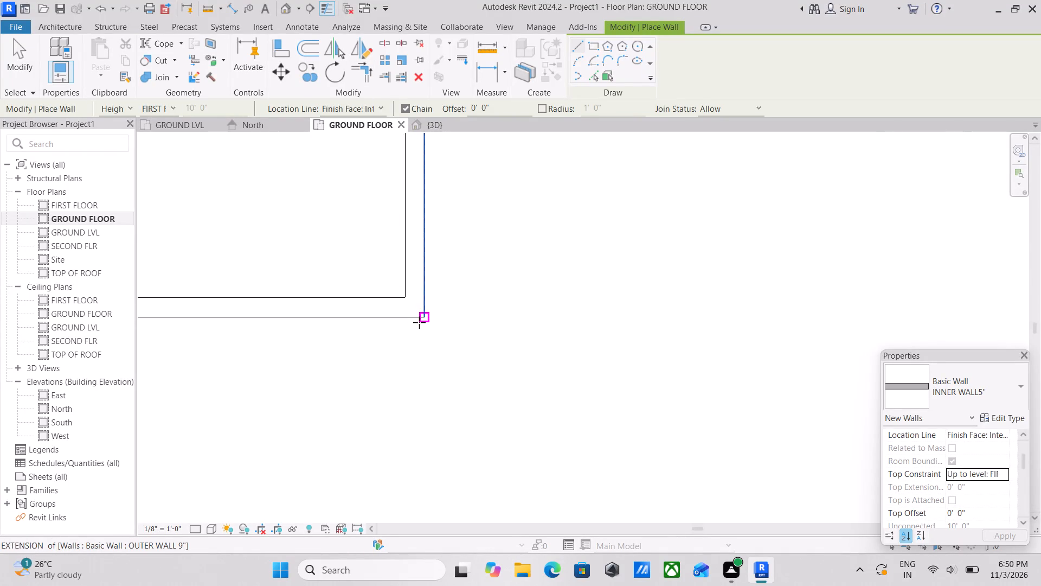
left_click(425, 314)
middle_click_drag(547, 310, 420, 302)
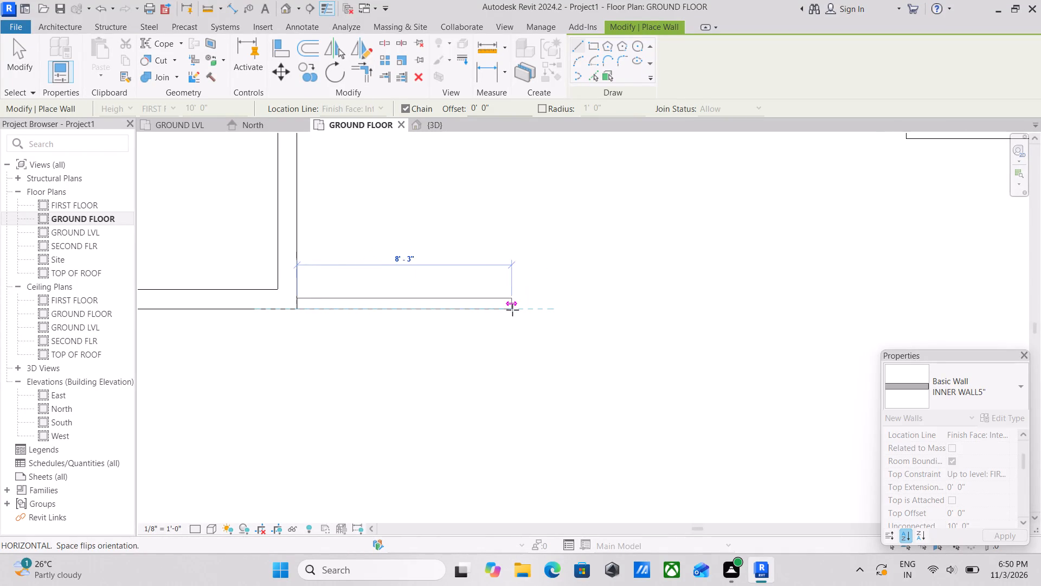
scroll(512, 310, "down", 1)
middle_click_drag(512, 310, 367, 281)
scroll(368, 280, "down", 1)
middle_click_drag(367, 280, 302, 285)
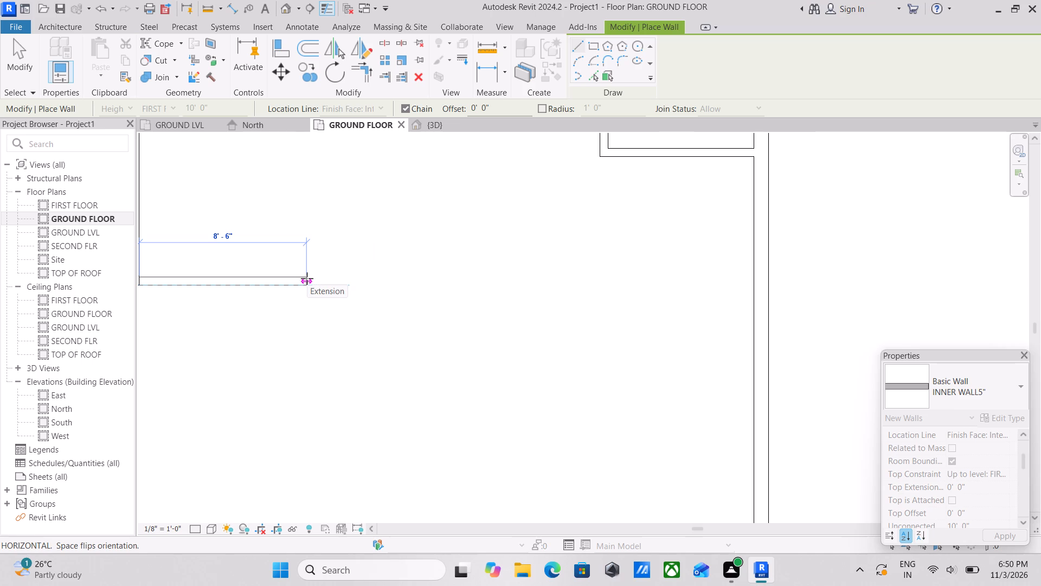
middle_click_drag(358, 278, 372, 279)
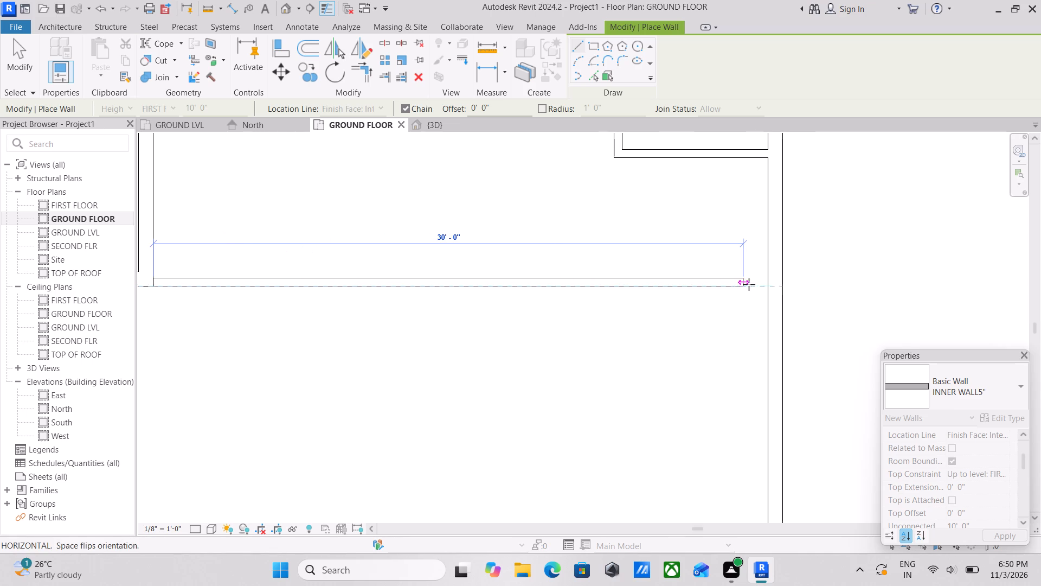
left_click(770, 284)
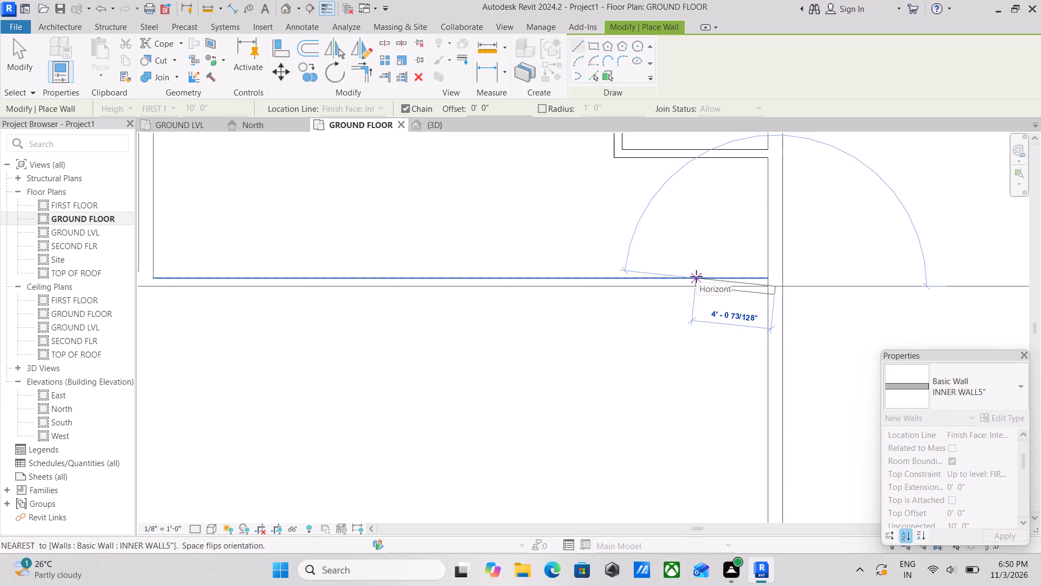
key("Escape")
scroll(445, 271, "down", 3)
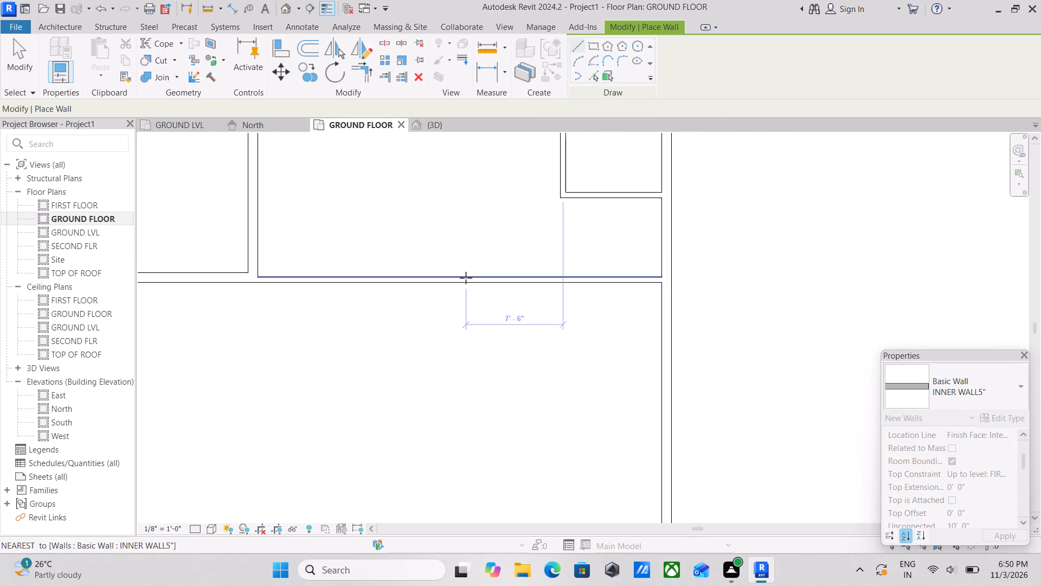
middle_click_drag(472, 270, 610, 433)
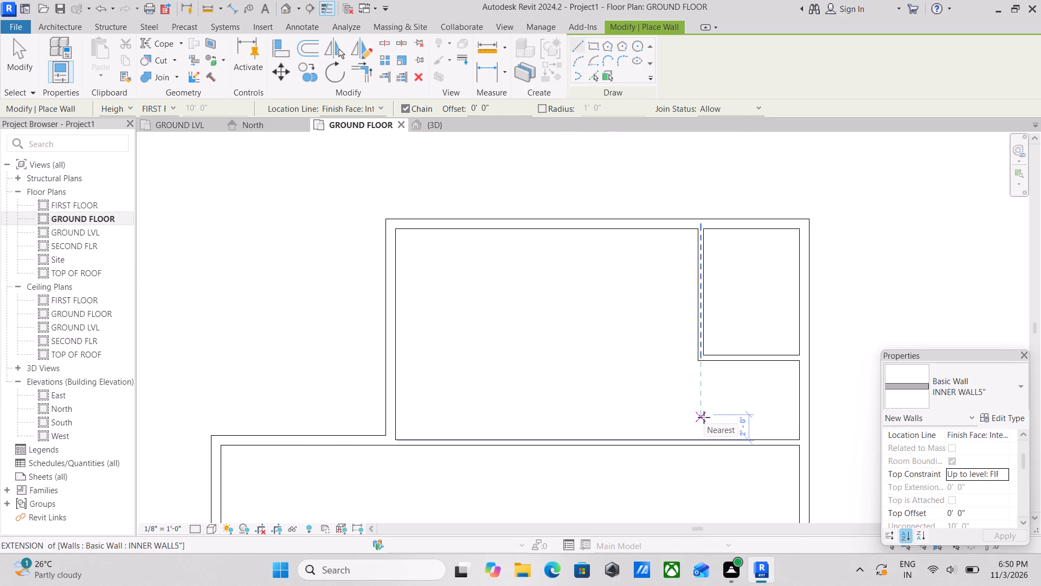
key("Escape")
key("Escape")
Delete the short east–west partition enclosing the northeastern corner room.
left_click(744, 356)
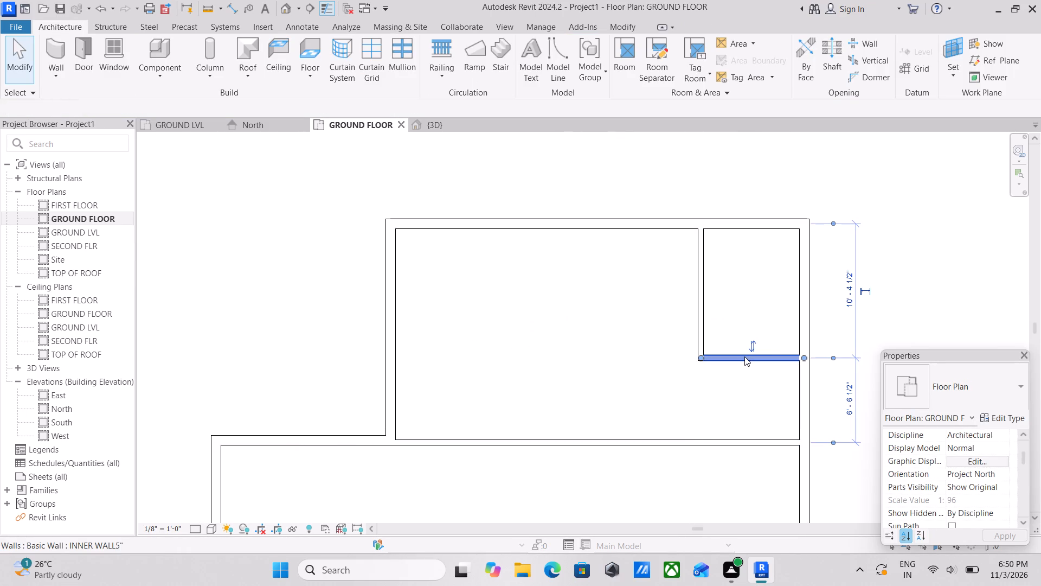
right_click(744, 356)
left_click(787, 374)
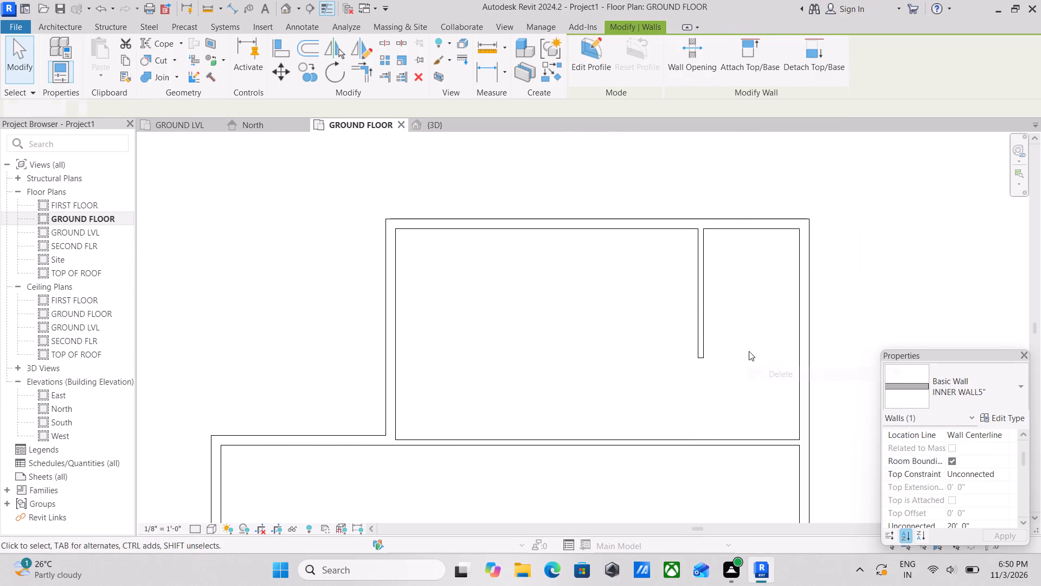
Extend the north–south INNER WALL5" partition south until it meets the long east–west partition.
left_click(703, 339)
left_click_drag(703, 355, 703, 377)
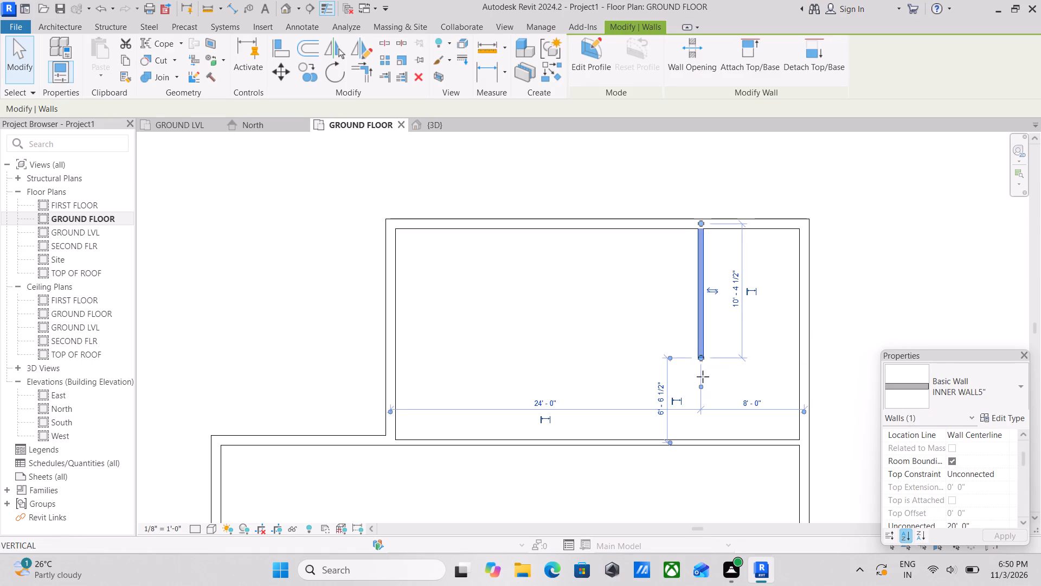
left_click_drag(703, 377, 706, 437)
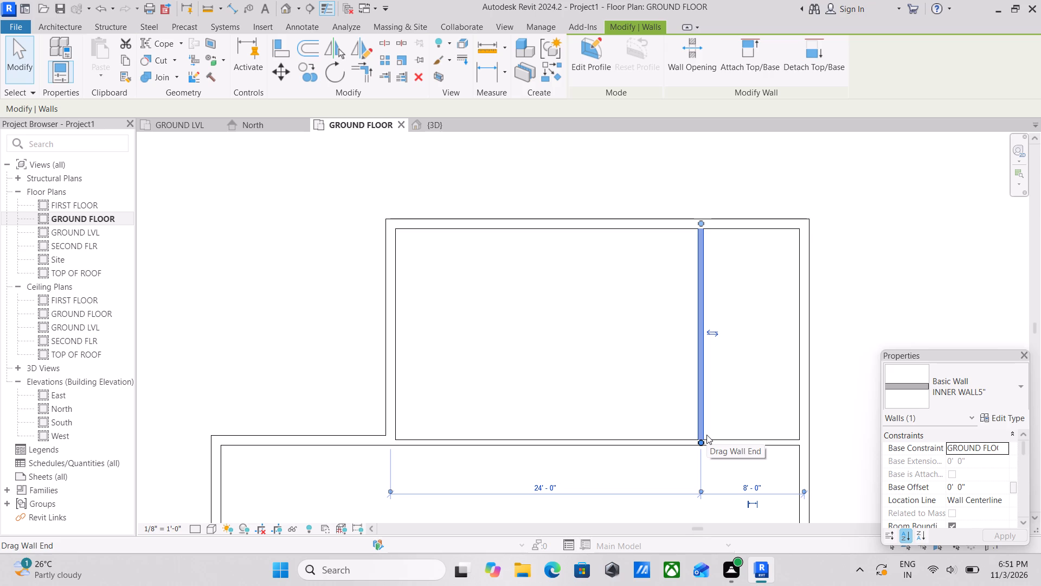
Select the long east–west partition and move its temporary dimension's lower witness line to the partition's south face.
left_click(458, 443)
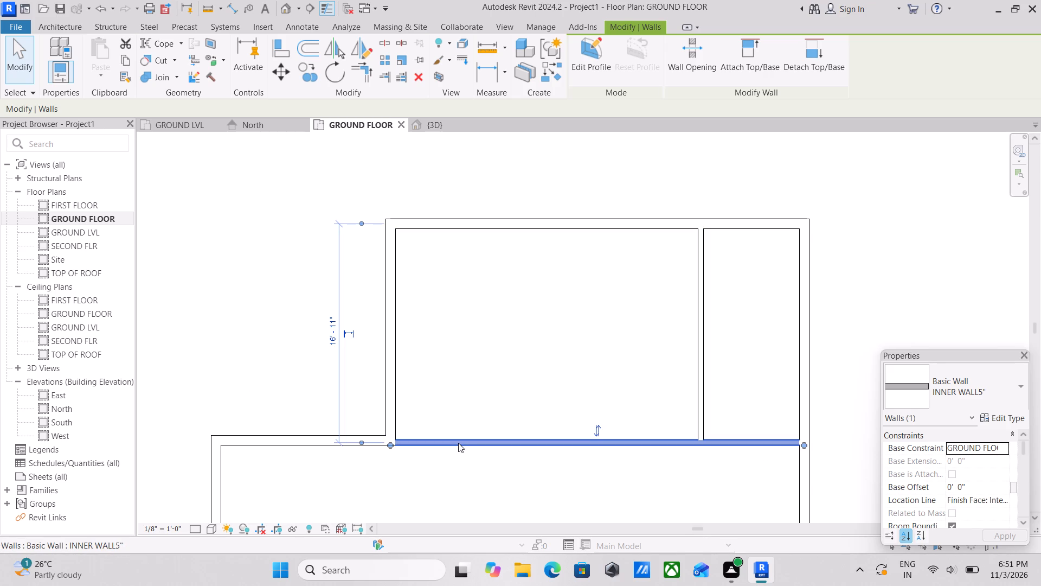
scroll(344, 414, "up", 4)
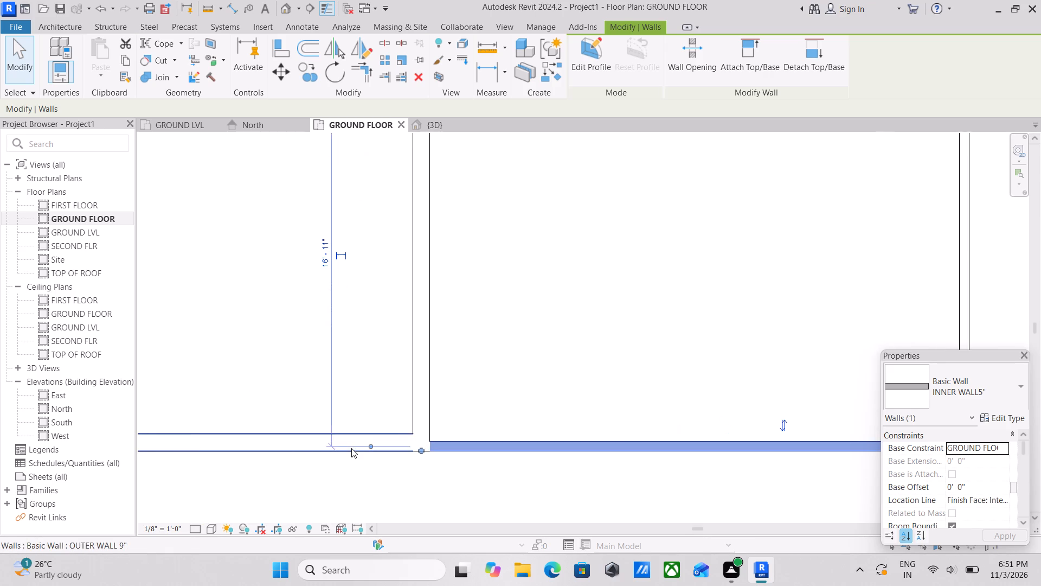
scroll(373, 451, "down", 1)
left_click(370, 443)
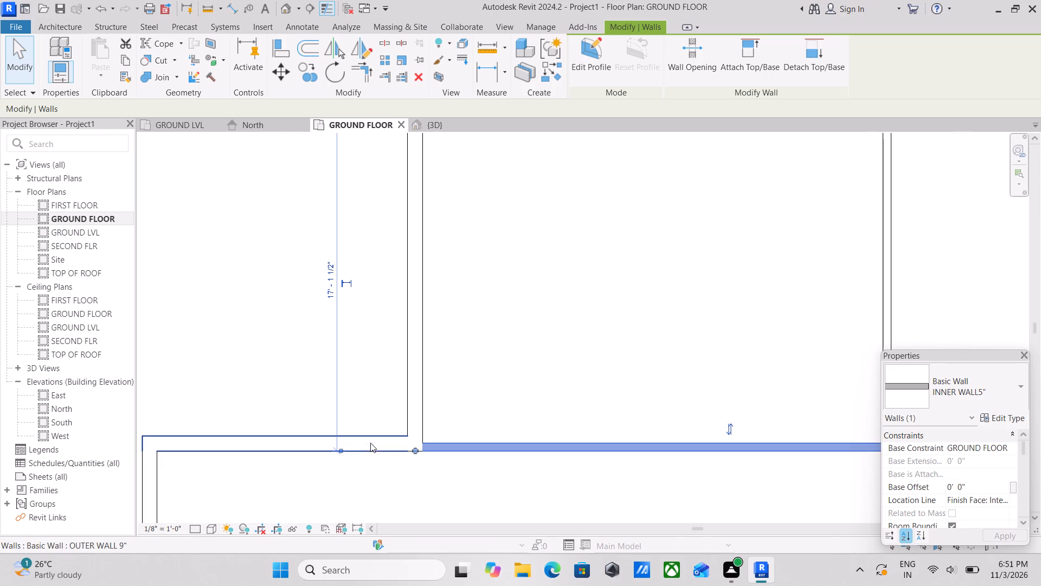
left_click(342, 448)
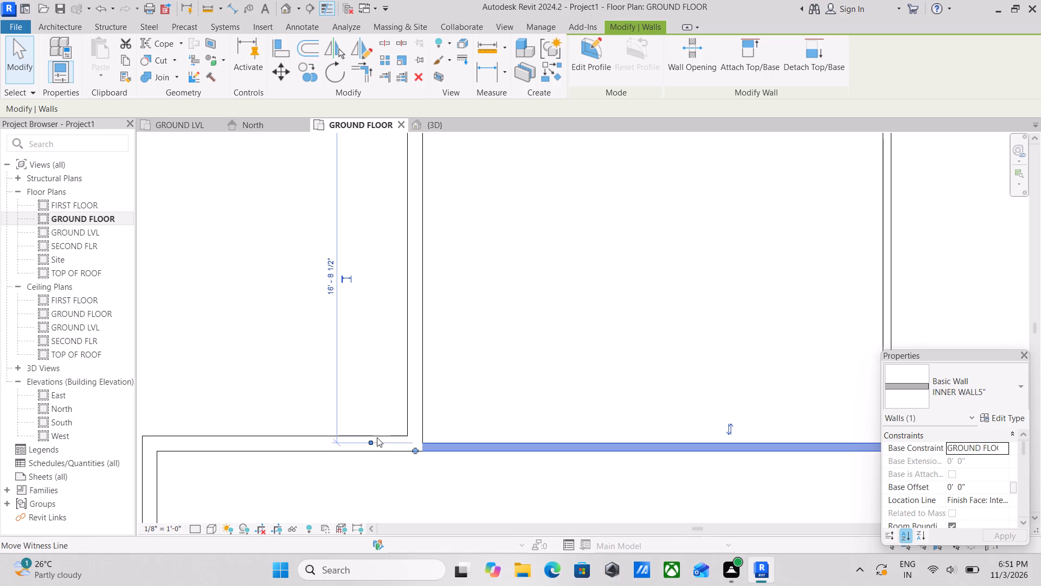
left_click(371, 441)
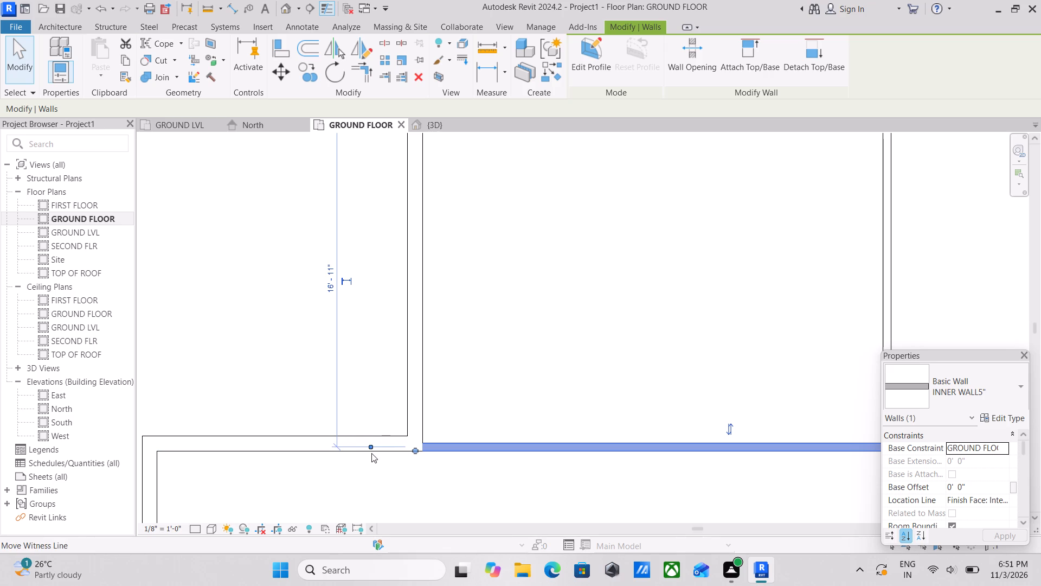
left_click(372, 448)
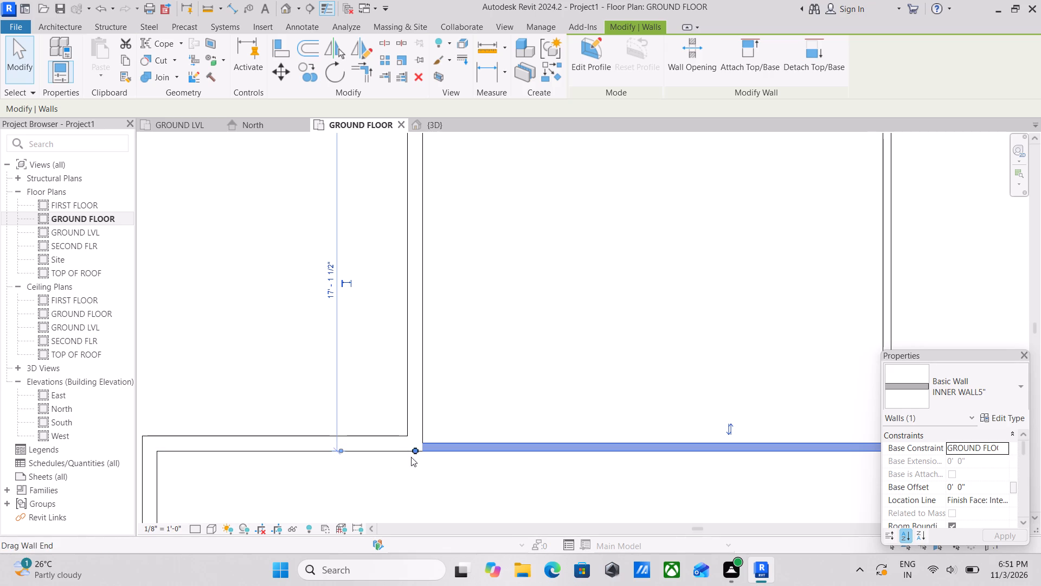
left_click(343, 450)
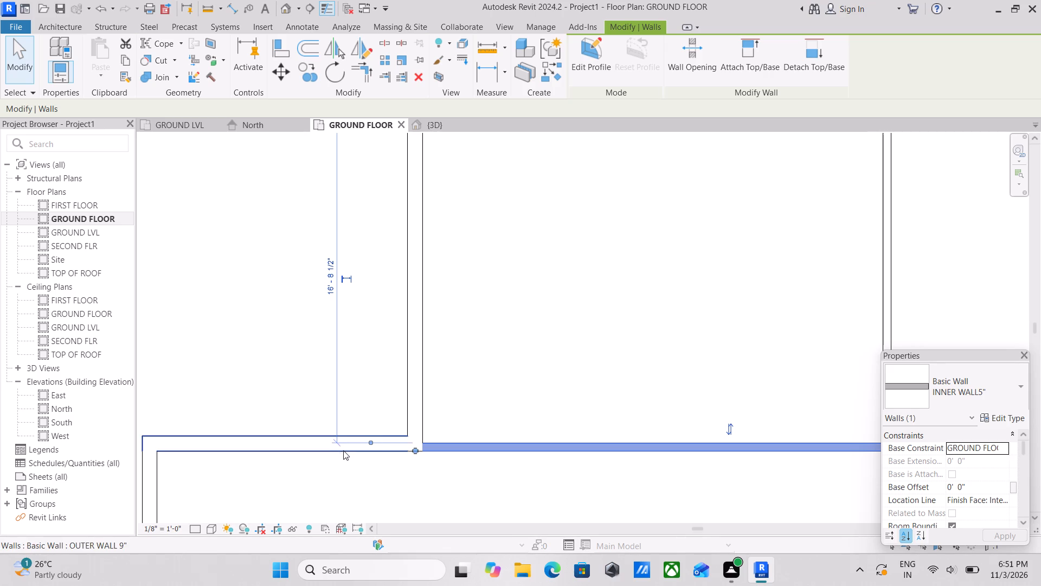
left_click(372, 442)
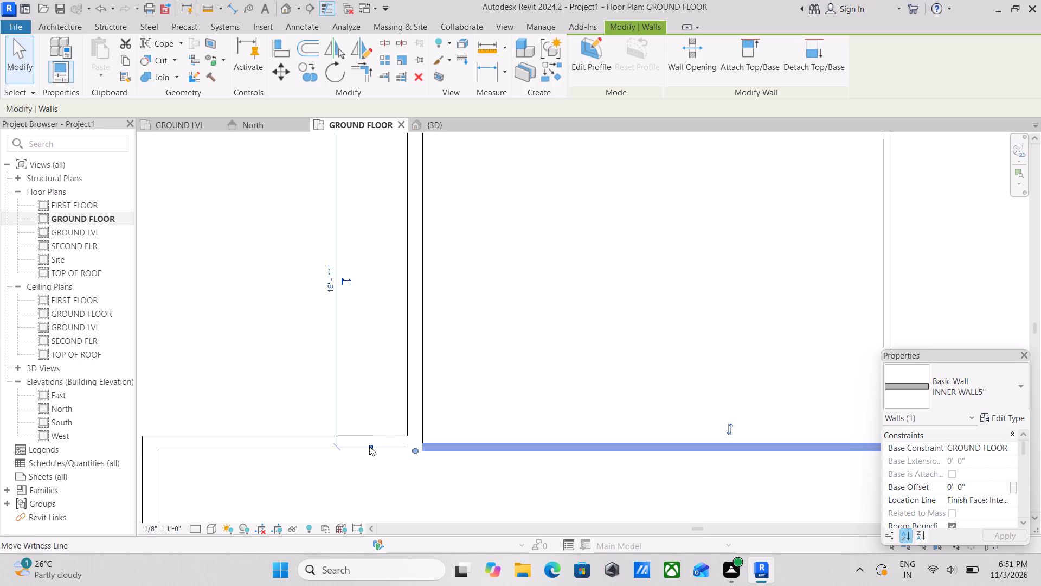
left_click(369, 446)
left_click(369, 446)
Move the upper witness line of the partition's temporary dimension to the inner face of the northern outer wall.
scroll(385, 397, "down", 3)
middle_click_drag(389, 405, 404, 556)
scroll(408, 356, "up", 2)
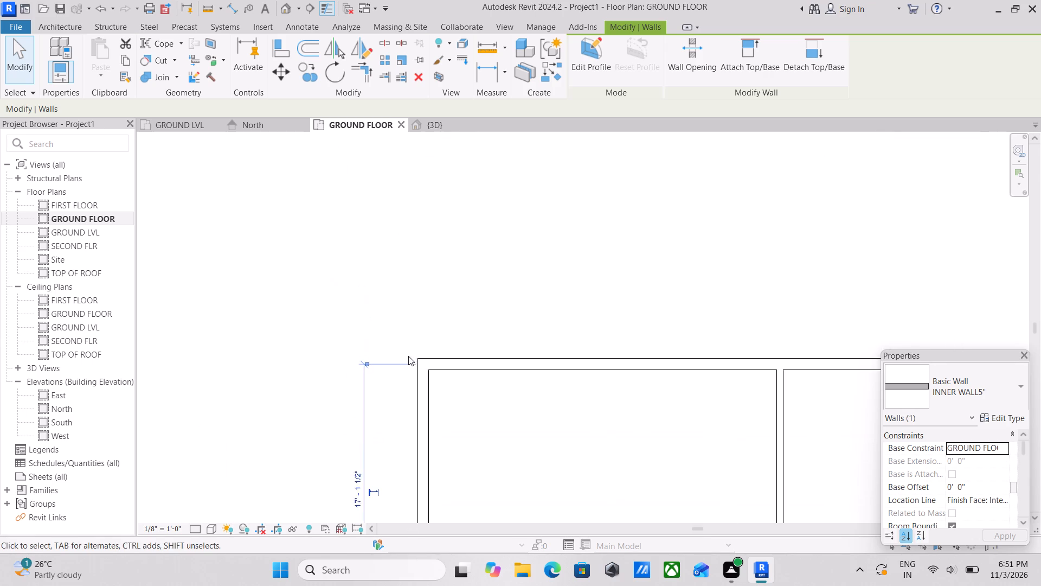
scroll(408, 356, "up", 4)
left_click(347, 364)
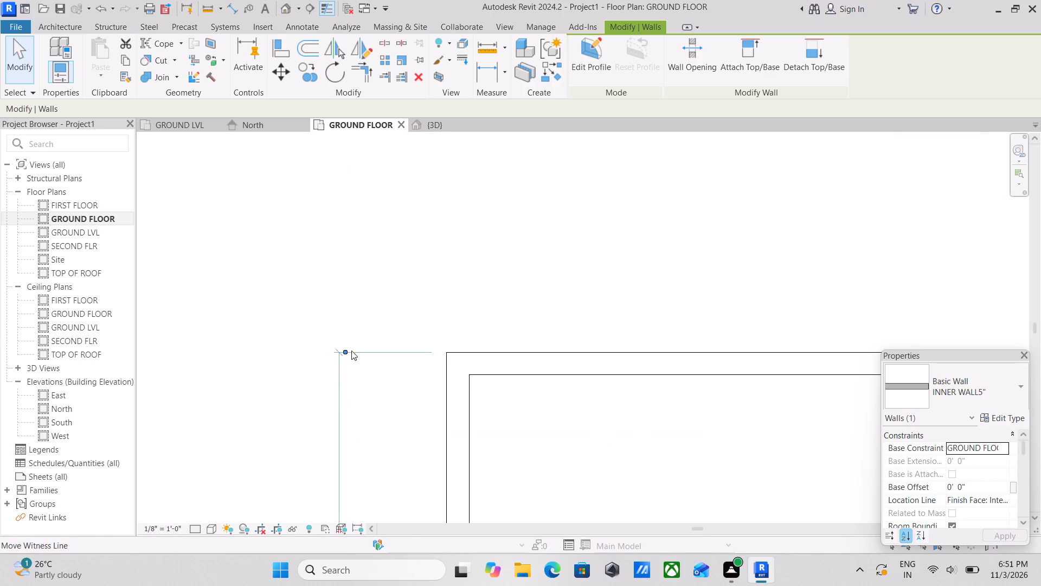
left_click(348, 349)
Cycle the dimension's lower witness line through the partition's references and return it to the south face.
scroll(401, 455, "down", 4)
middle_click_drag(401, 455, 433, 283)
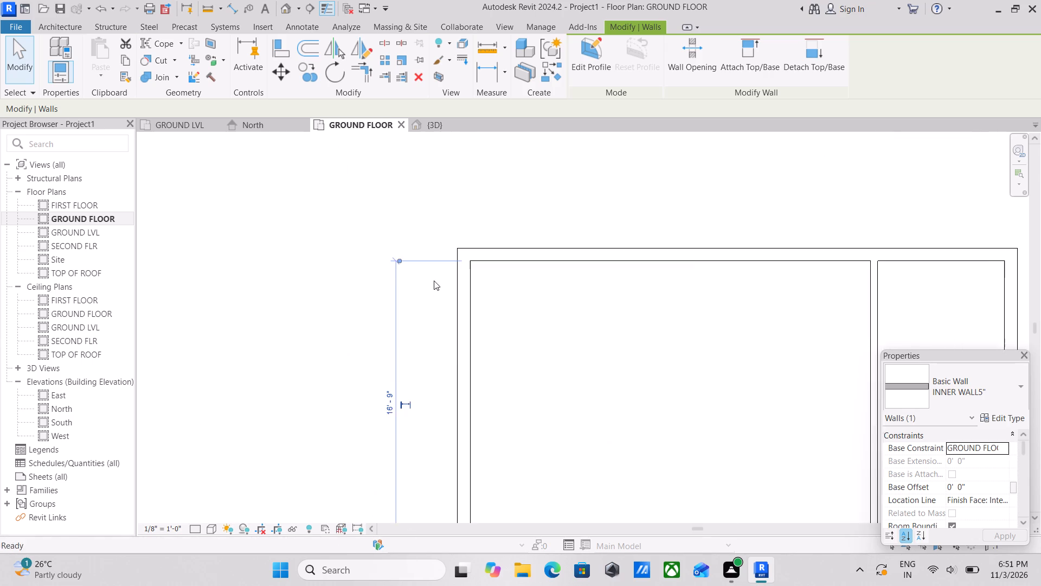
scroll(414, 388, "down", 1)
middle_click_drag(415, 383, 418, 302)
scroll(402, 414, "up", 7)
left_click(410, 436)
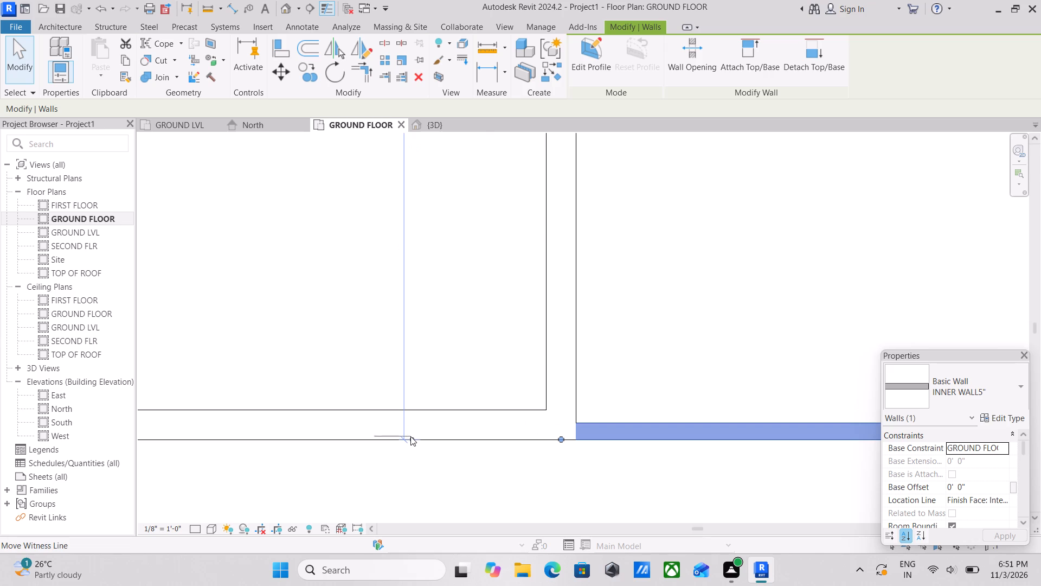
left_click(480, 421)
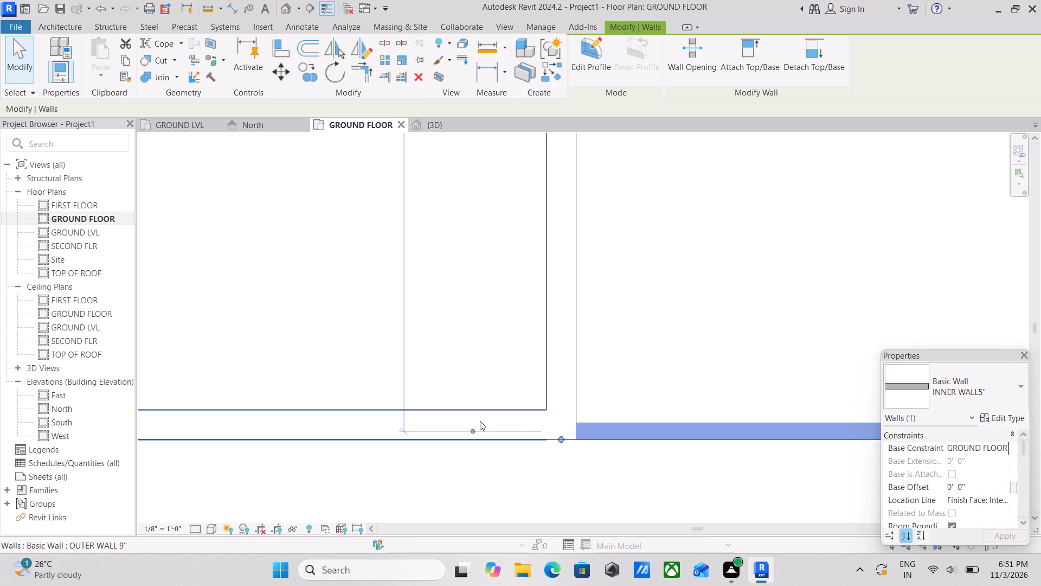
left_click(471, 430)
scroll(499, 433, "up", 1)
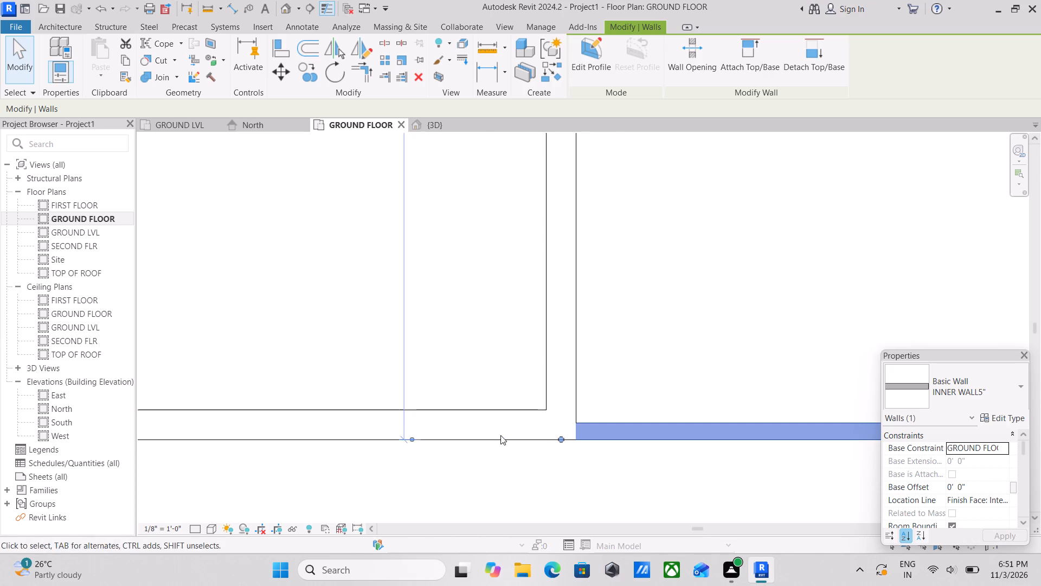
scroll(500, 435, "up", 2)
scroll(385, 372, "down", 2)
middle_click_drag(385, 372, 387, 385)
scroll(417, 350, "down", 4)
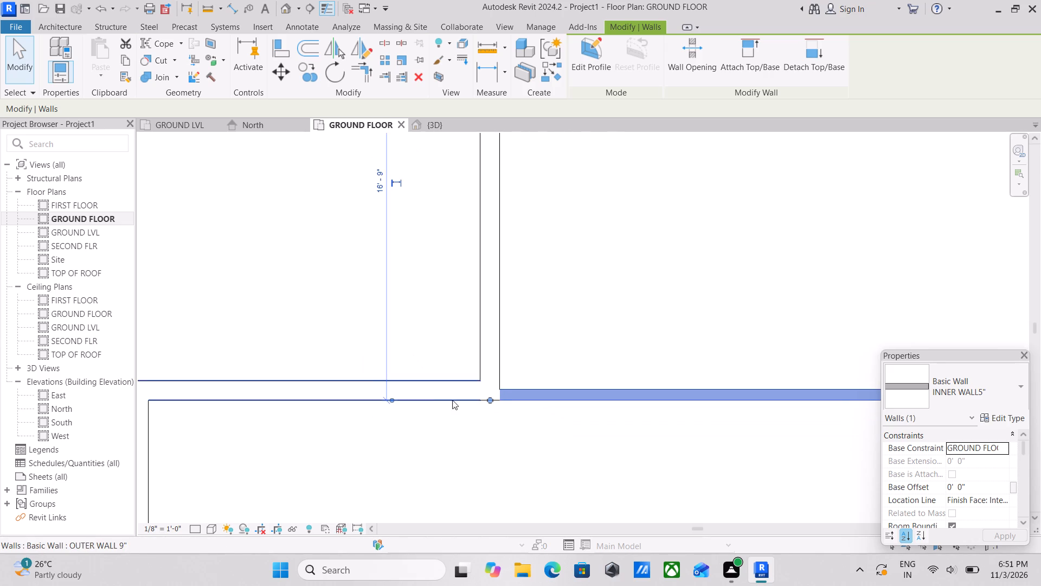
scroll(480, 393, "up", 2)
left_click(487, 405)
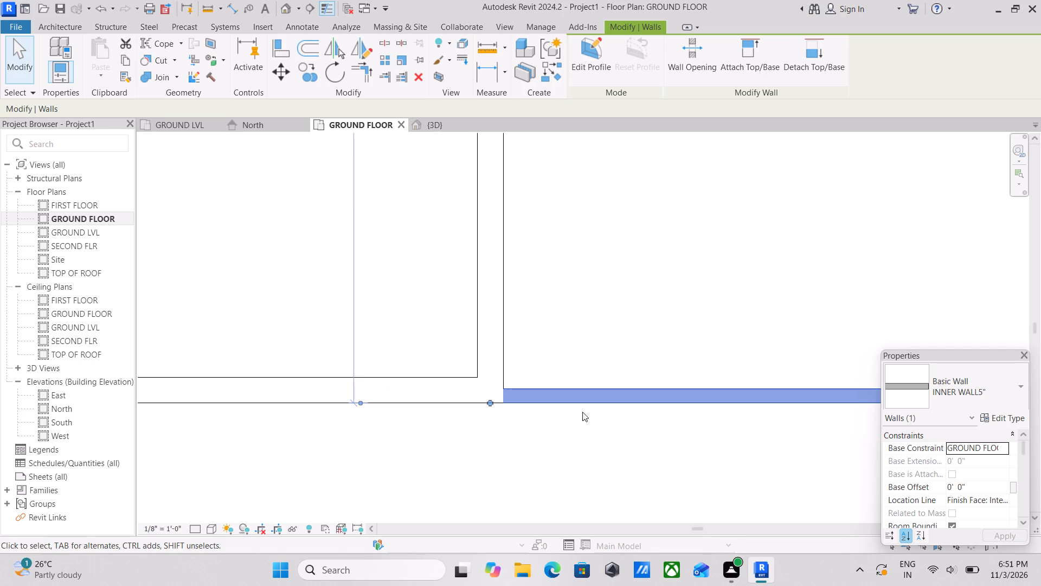
Set the distance from the northern outer wall's inner face to the east–west partition's south face to 10'.
scroll(471, 352, "down", 2)
middle_click_drag(471, 352, 476, 437)
middle_click_drag(450, 312, 452, 403)
scroll(445, 403, "up", 1)
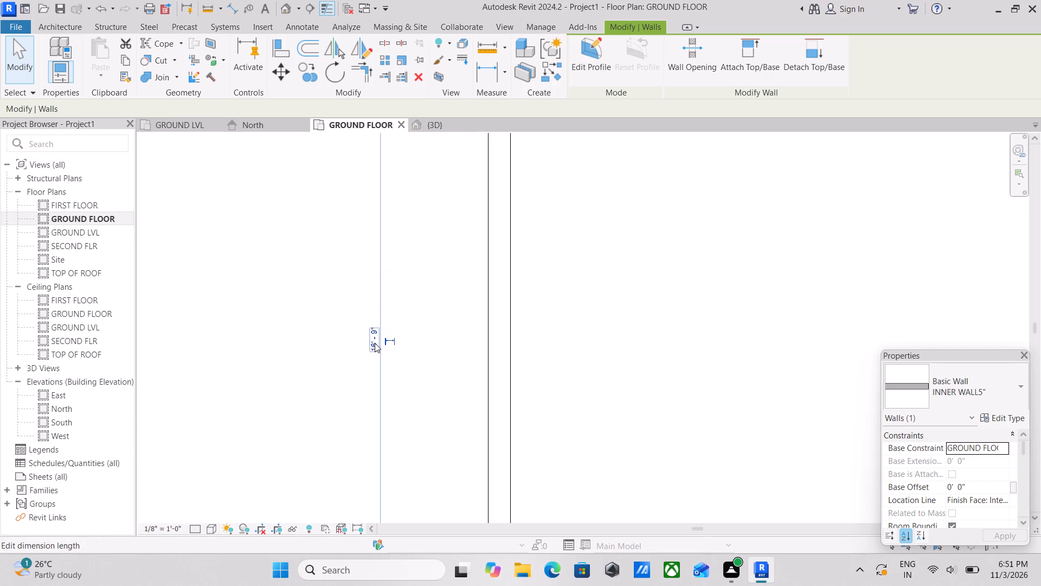
left_click(375, 341)
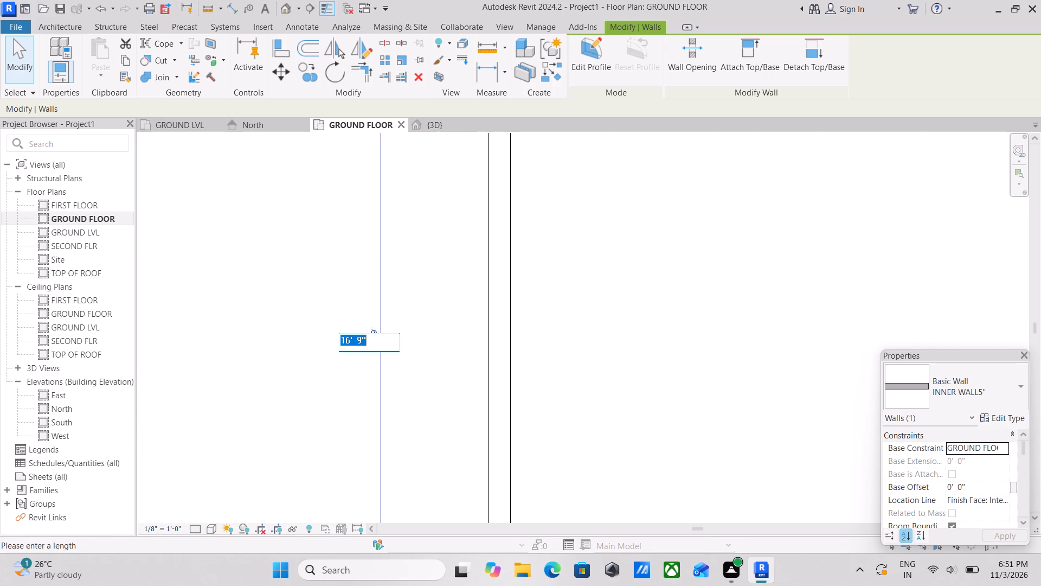
key("1")
key("0")
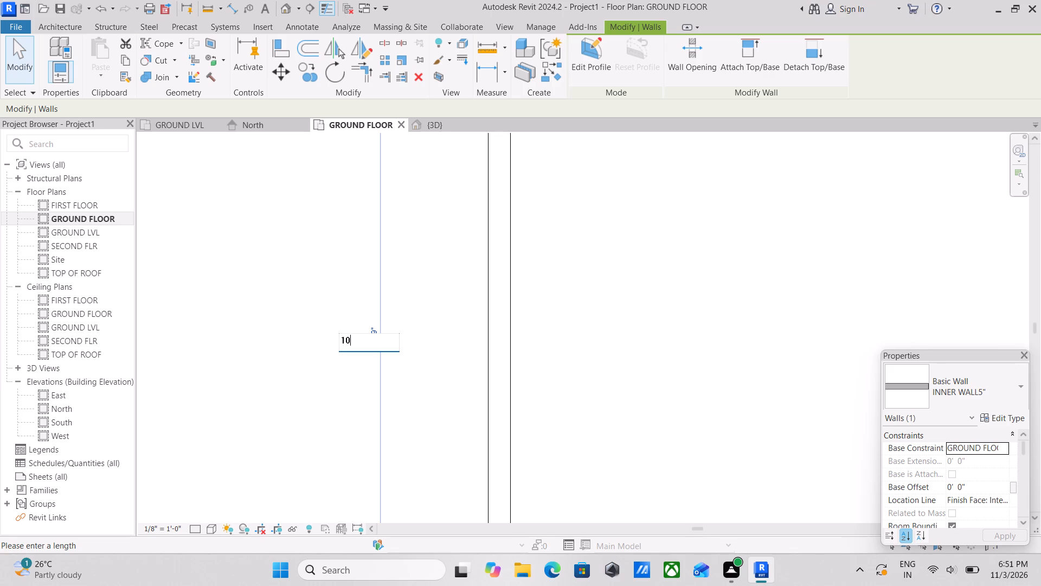
key("apostrophe")
key("Return")
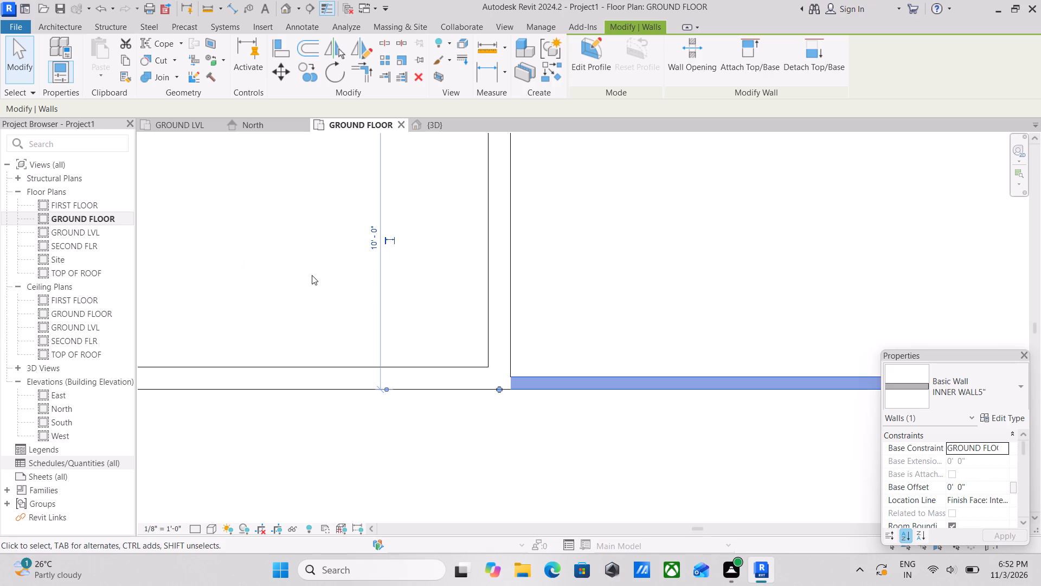
Examine the northern rooms and the remaining ground-floor layout down to the southern wing.
scroll(351, 284, "up", 3)
scroll(543, 240, "down", 4)
middle_click_drag(519, 254, 492, 317)
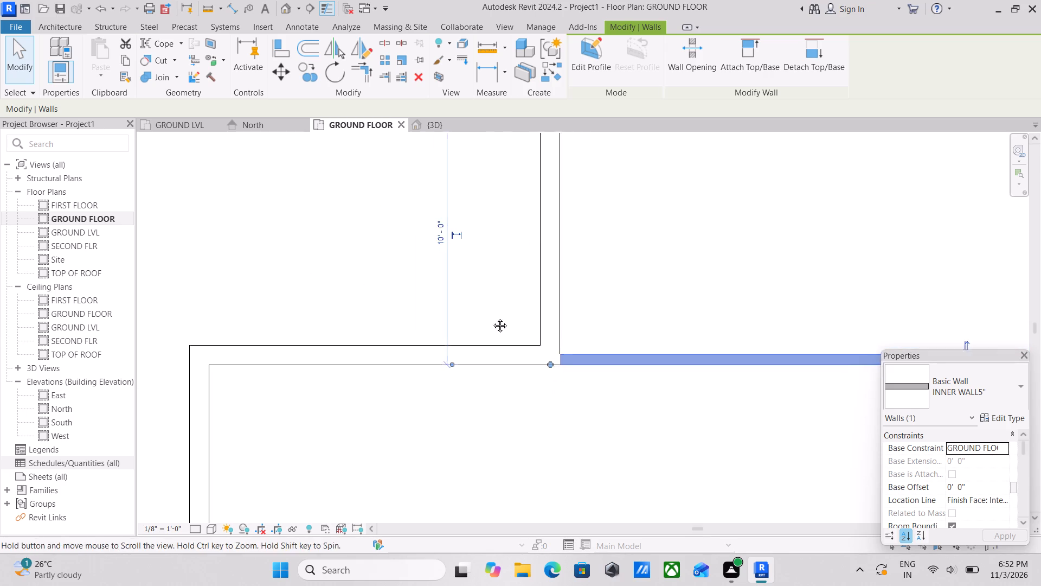
middle_click_drag(492, 317, 459, 366)
scroll(573, 295, "down", 3)
middle_click_drag(552, 300, 482, 313)
middle_click_drag(552, 309, 451, 313)
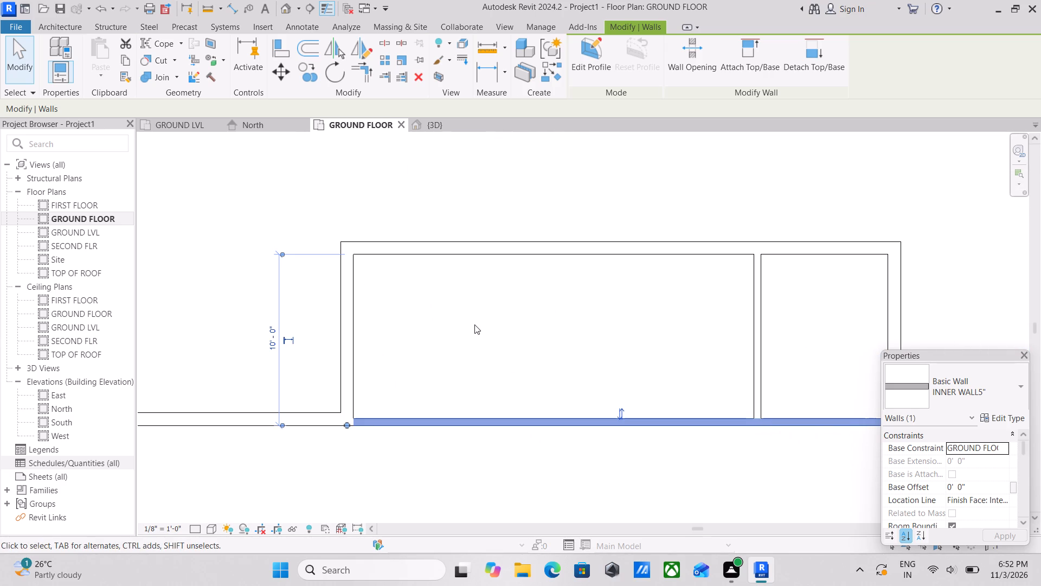
scroll(474, 324, "down", 2)
middle_click_drag(472, 324, 448, 309)
scroll(470, 333, "down", 2)
middle_click(470, 333)
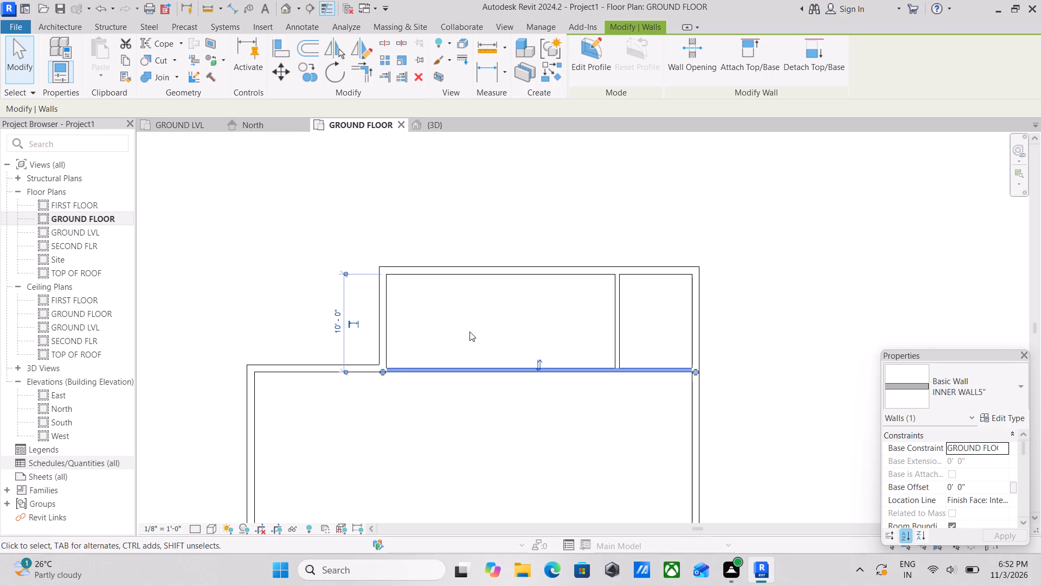
scroll(545, 364, "down", 4)
middle_click_drag(538, 356, 532, 284)
middle_click_drag(537, 449, 539, 392)
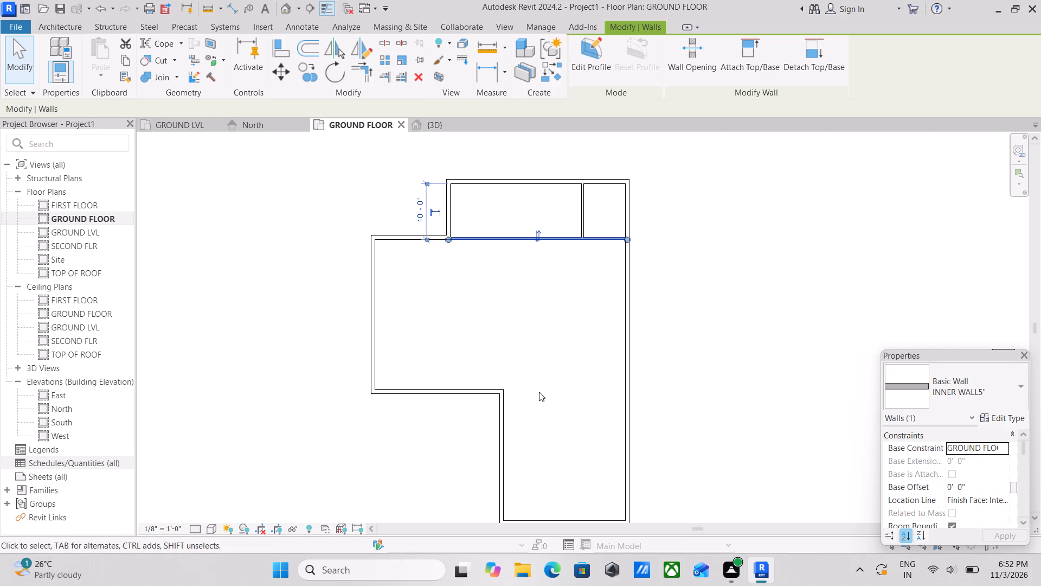
middle_click_drag(537, 408, 536, 329)
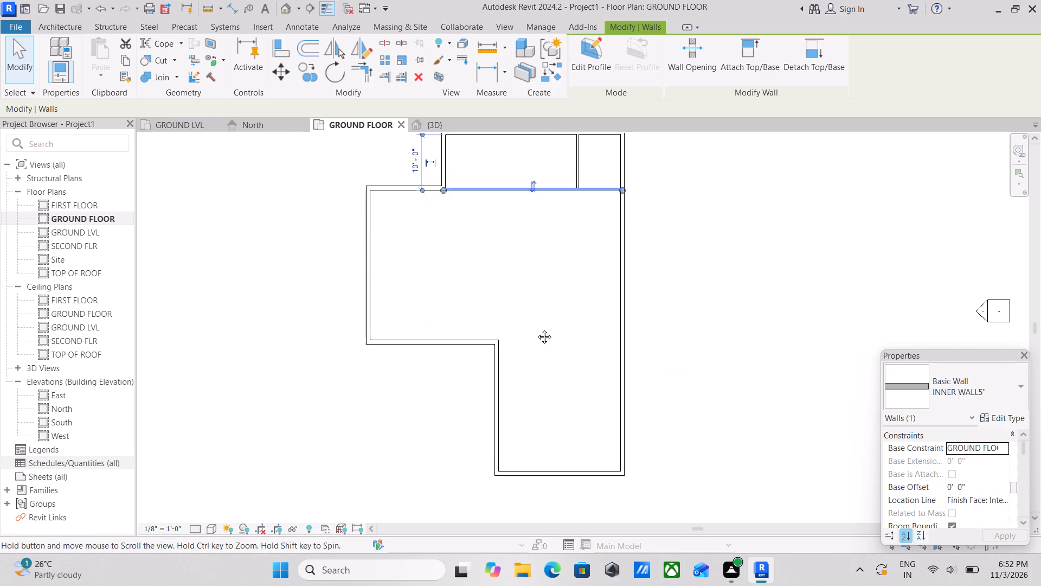
middle_click_drag(536, 329, 537, 329)
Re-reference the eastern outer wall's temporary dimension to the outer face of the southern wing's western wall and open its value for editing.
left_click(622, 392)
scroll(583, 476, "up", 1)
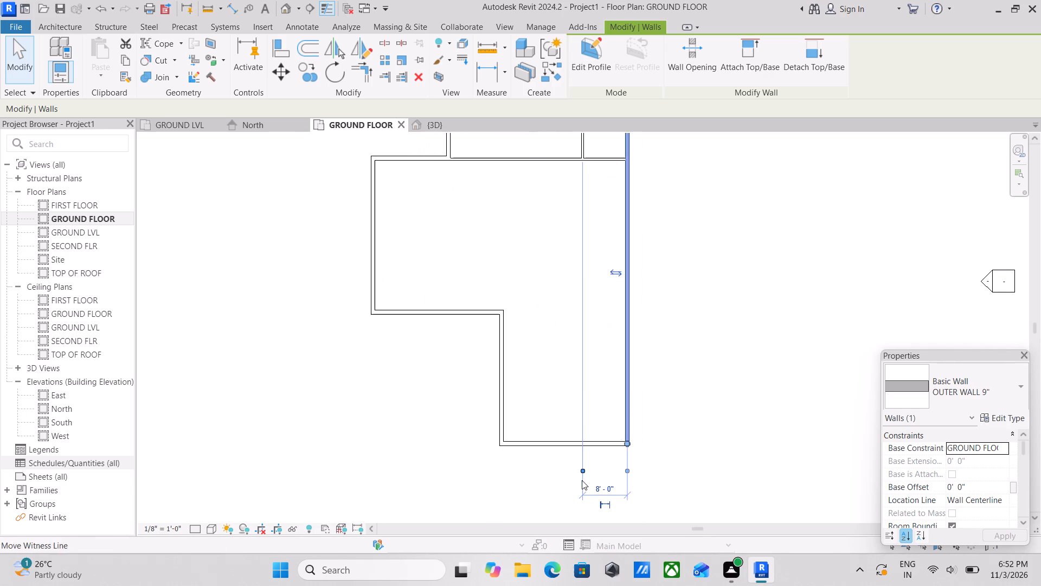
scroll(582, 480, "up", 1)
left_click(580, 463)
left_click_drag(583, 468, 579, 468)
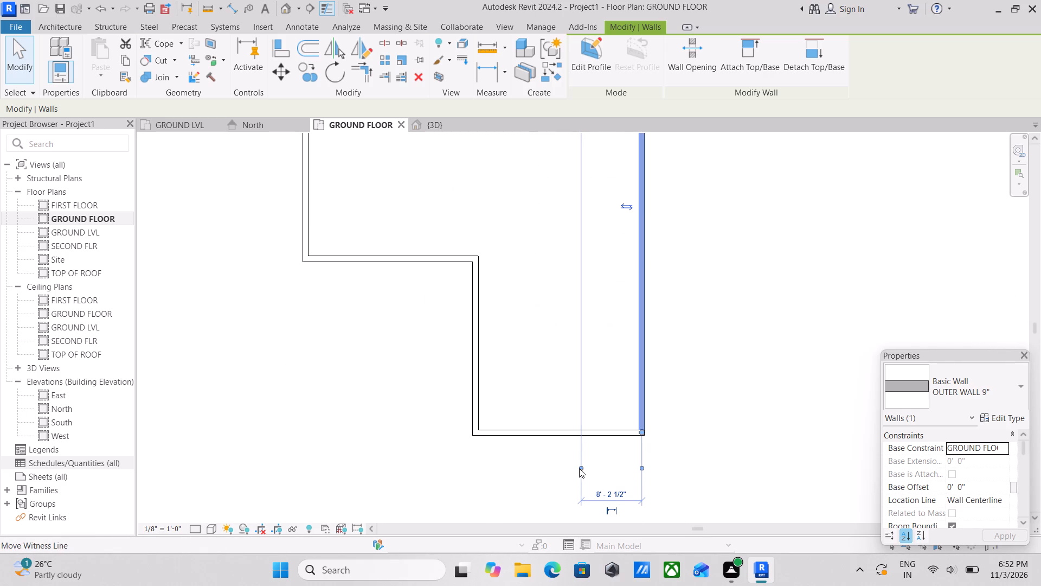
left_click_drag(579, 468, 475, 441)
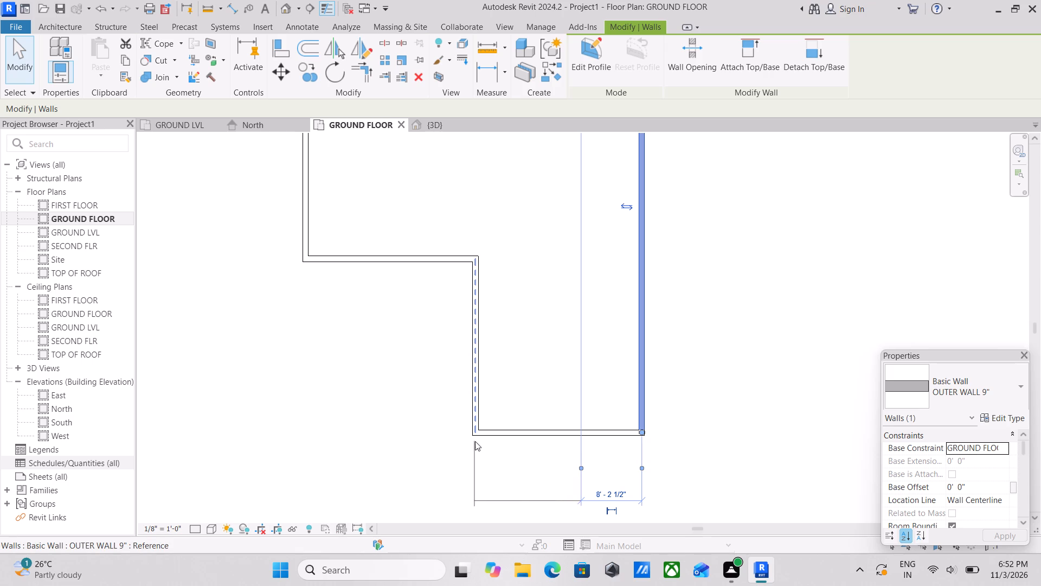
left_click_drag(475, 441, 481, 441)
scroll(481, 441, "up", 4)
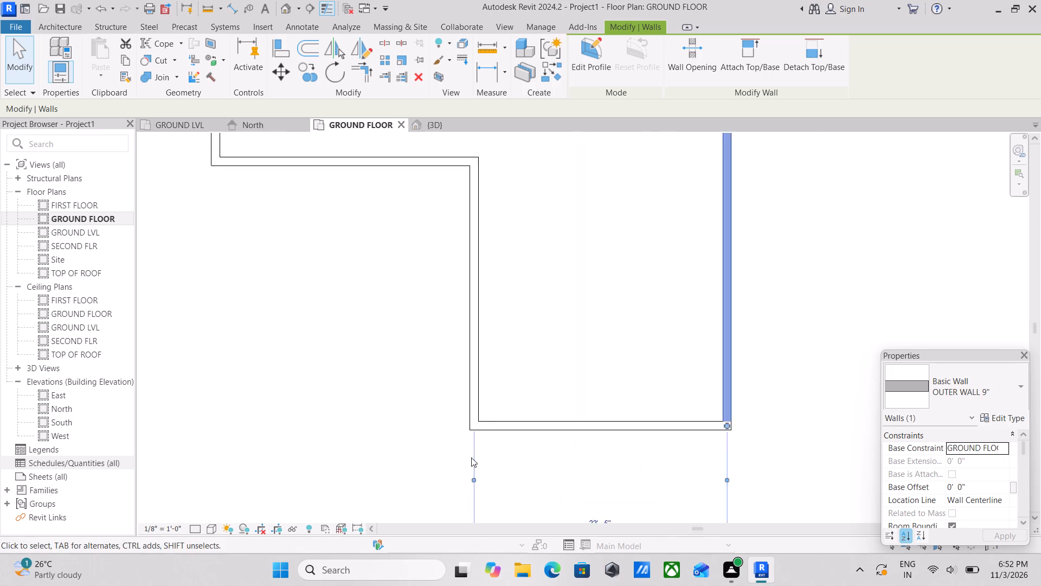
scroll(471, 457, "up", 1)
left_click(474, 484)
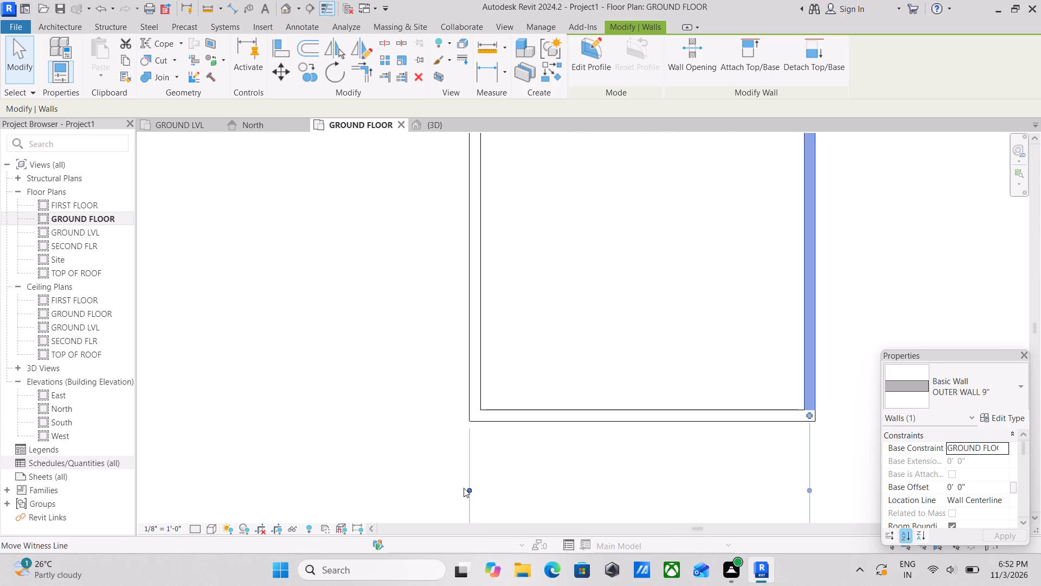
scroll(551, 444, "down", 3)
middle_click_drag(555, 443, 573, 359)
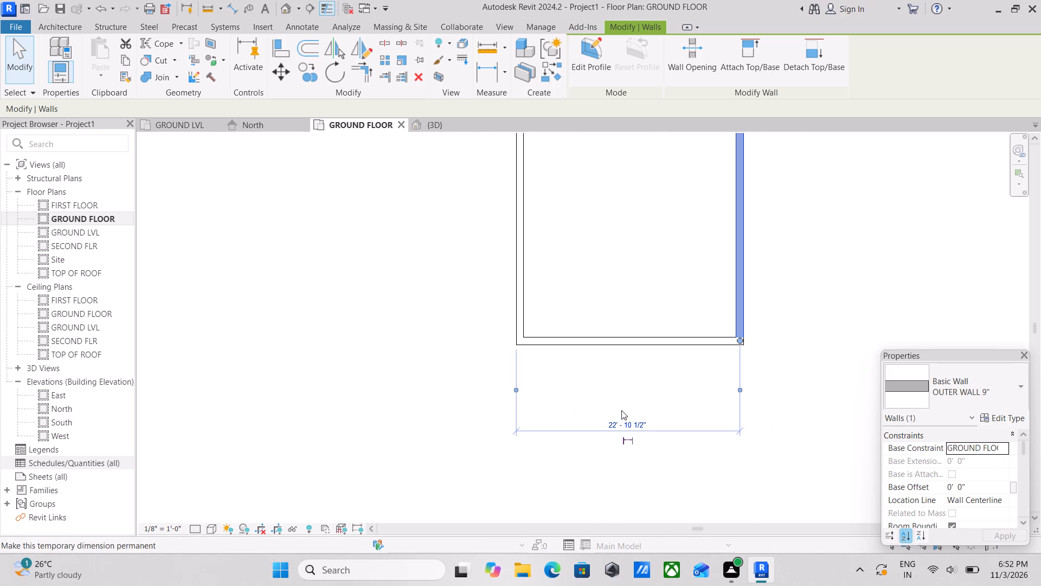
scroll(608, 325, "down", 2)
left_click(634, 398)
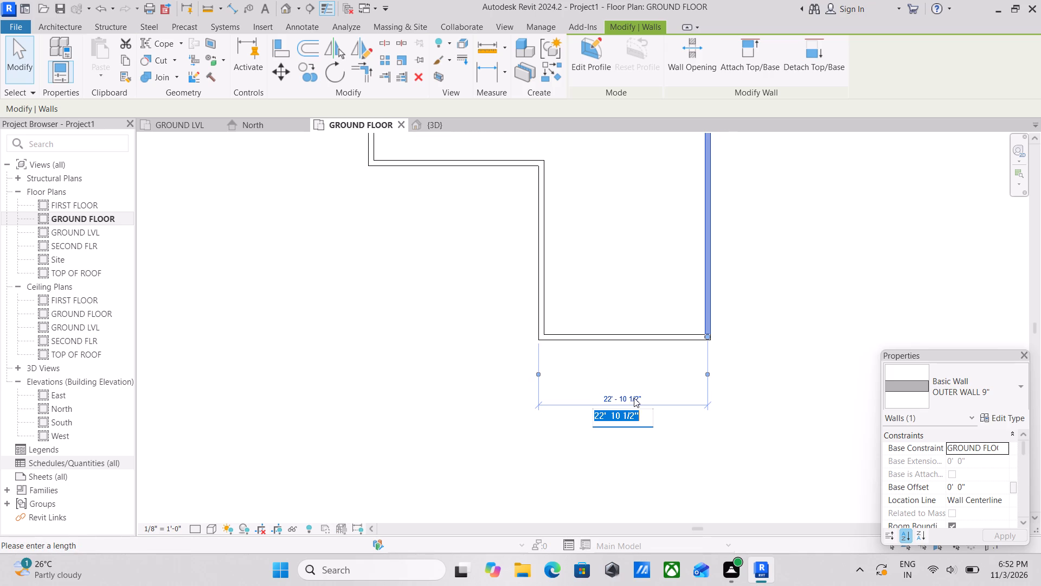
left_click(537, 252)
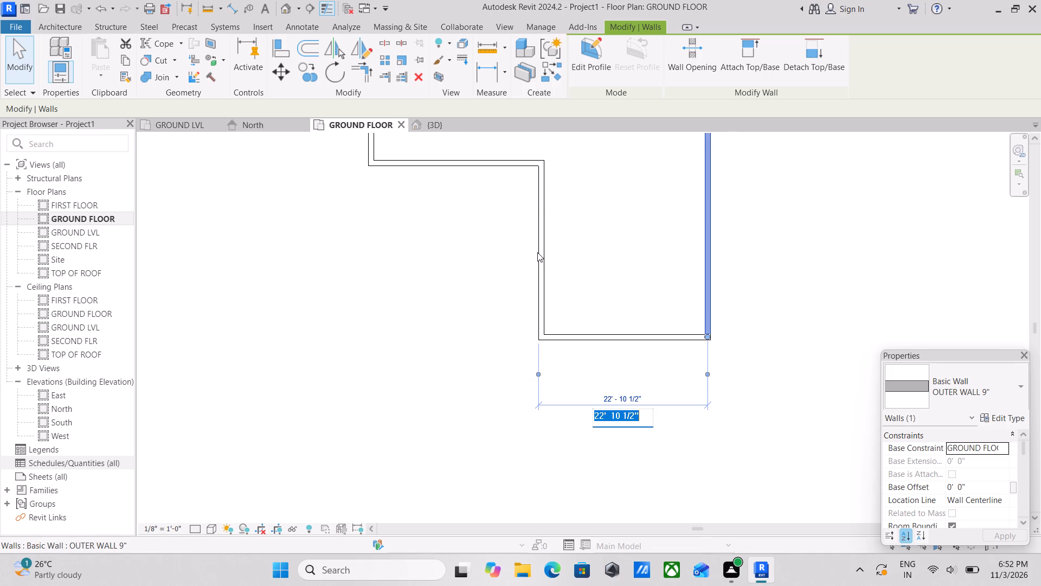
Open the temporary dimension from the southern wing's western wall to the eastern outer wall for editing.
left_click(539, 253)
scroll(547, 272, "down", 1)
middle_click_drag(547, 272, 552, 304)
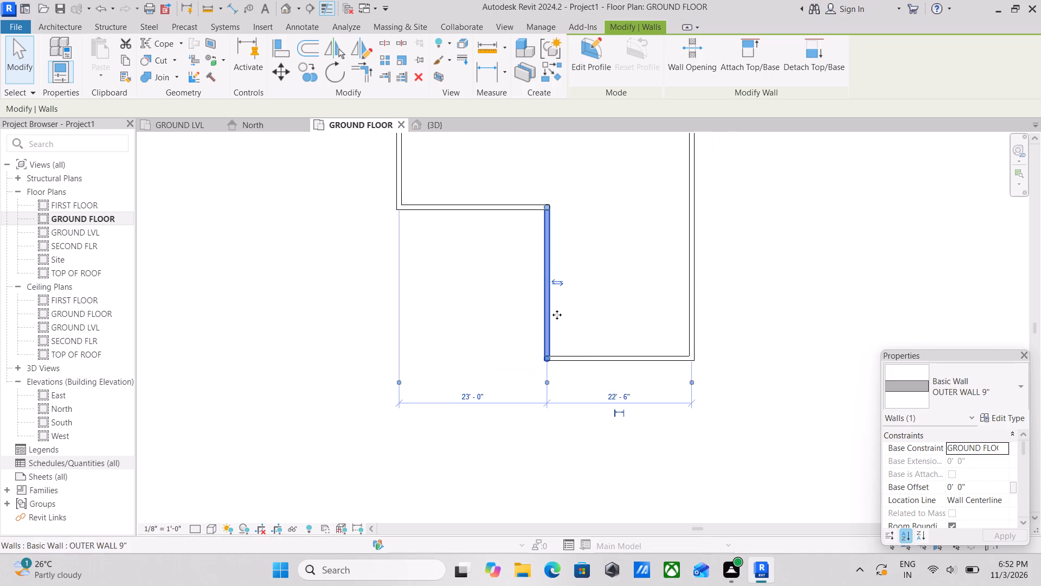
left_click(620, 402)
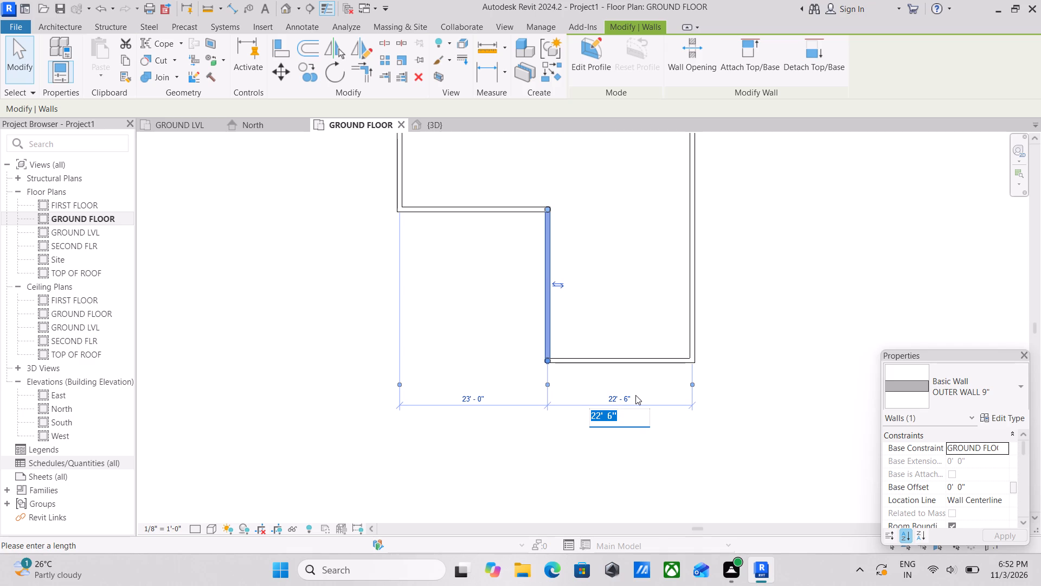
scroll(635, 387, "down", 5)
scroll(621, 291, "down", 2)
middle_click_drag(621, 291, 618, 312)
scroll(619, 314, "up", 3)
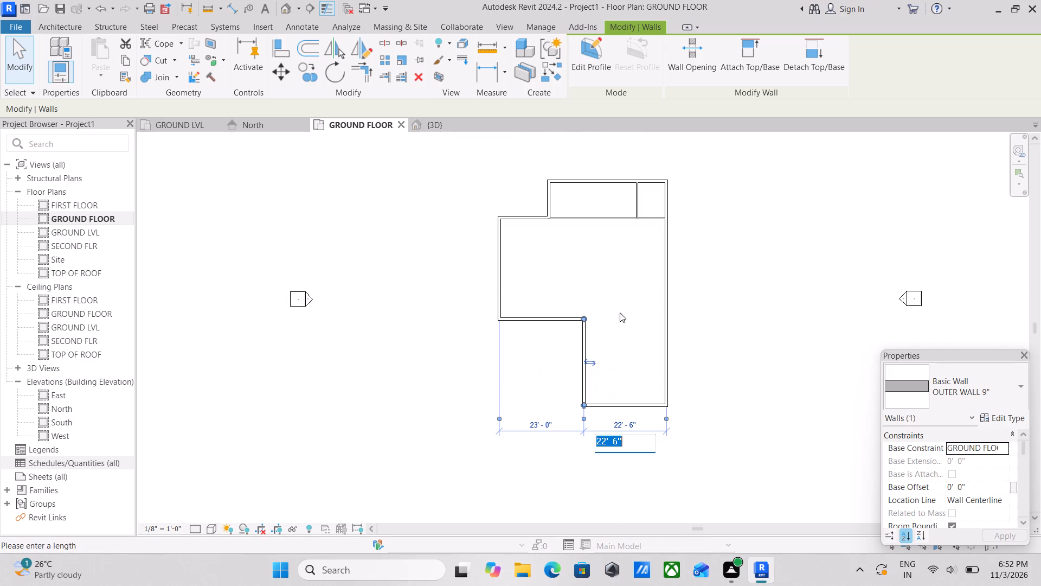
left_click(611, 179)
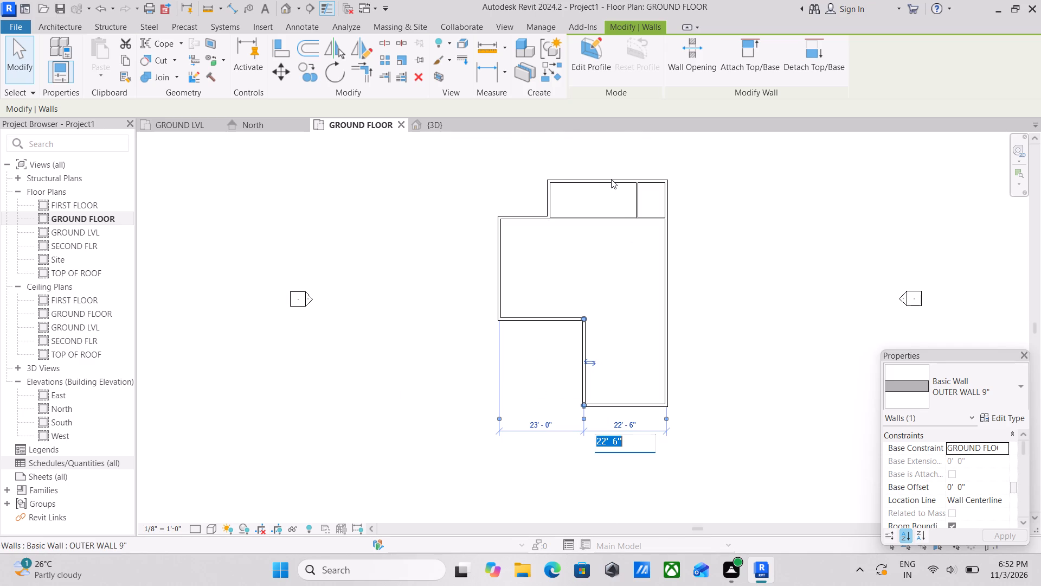
Set the distance from the northern block's western outer wall to the north–south partition to 11', moving the outer wall.
scroll(543, 200, "up", 1)
left_click(548, 198)
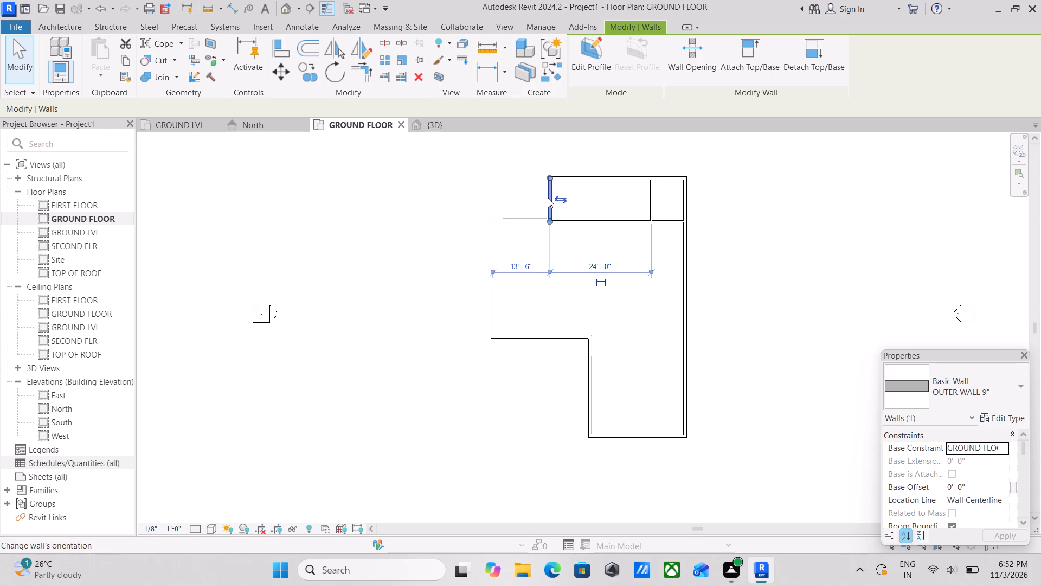
scroll(575, 204, "up", 2)
scroll(579, 266, "up", 2)
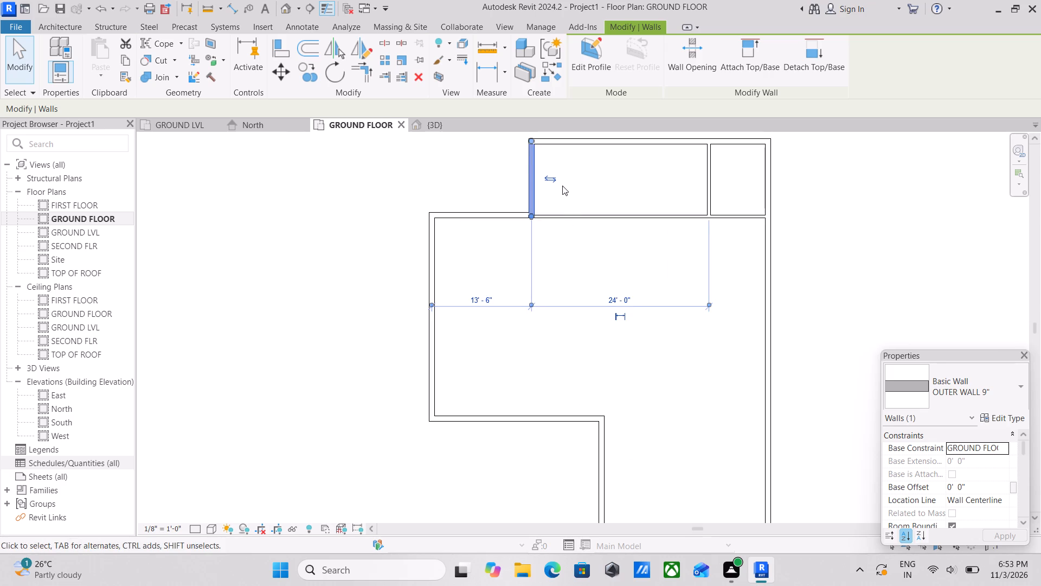
left_click(624, 294)
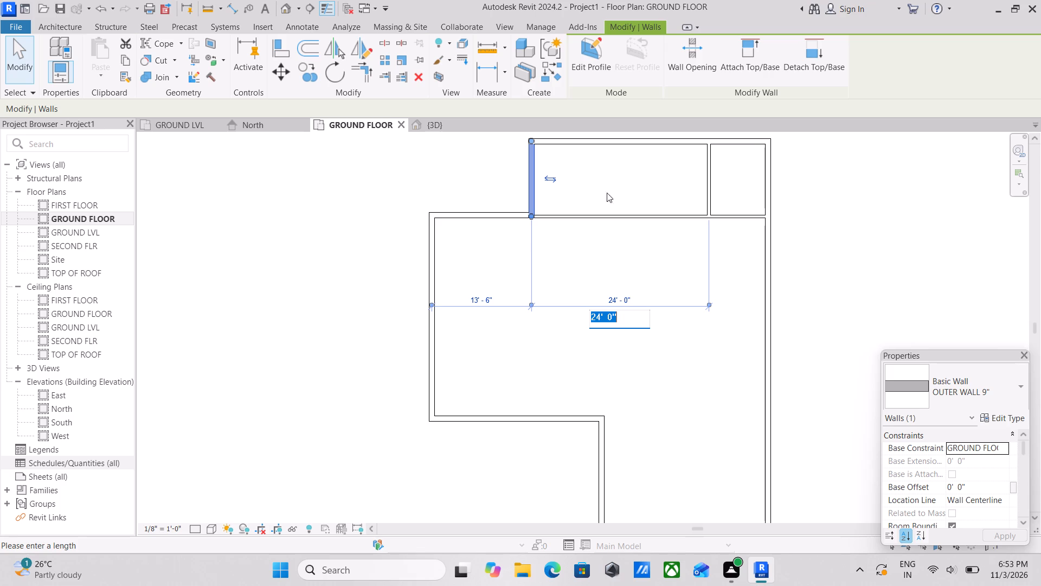
scroll(610, 259, "up", 2)
scroll(631, 327, "up", 3)
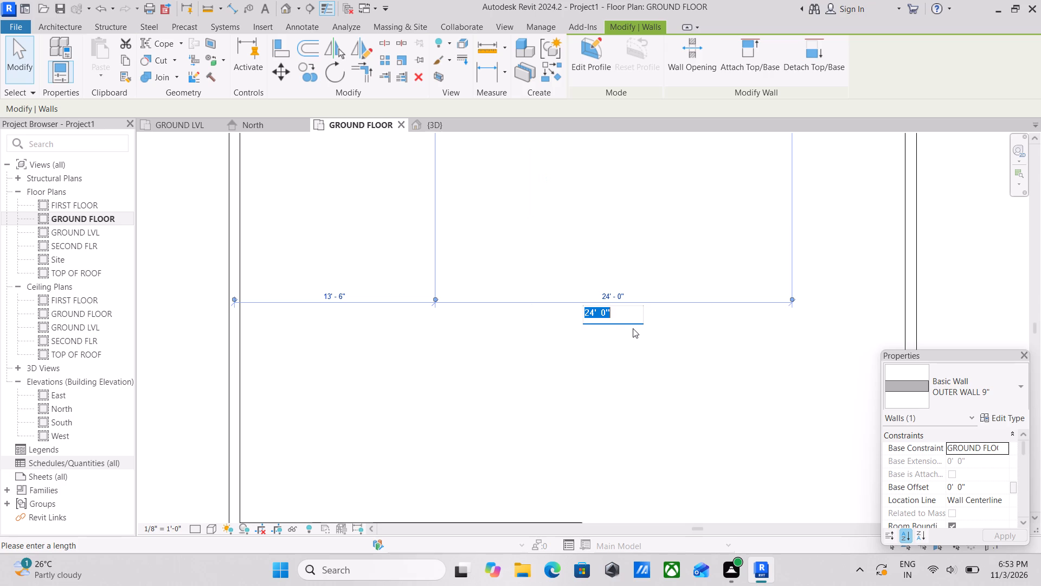
scroll(633, 328, "up", 1)
scroll(633, 328, "down", 5)
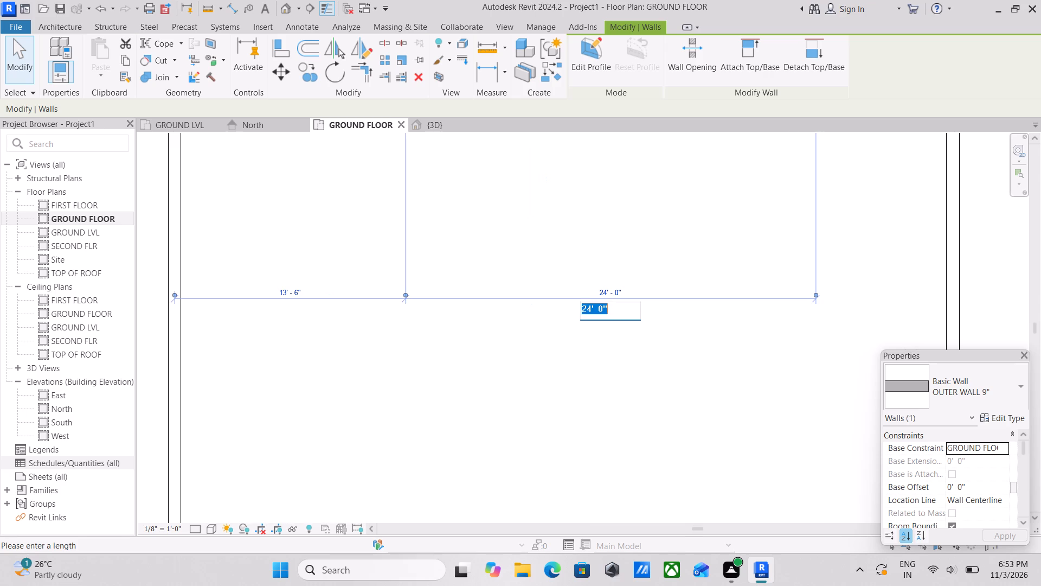
scroll(634, 333, "down", 1)
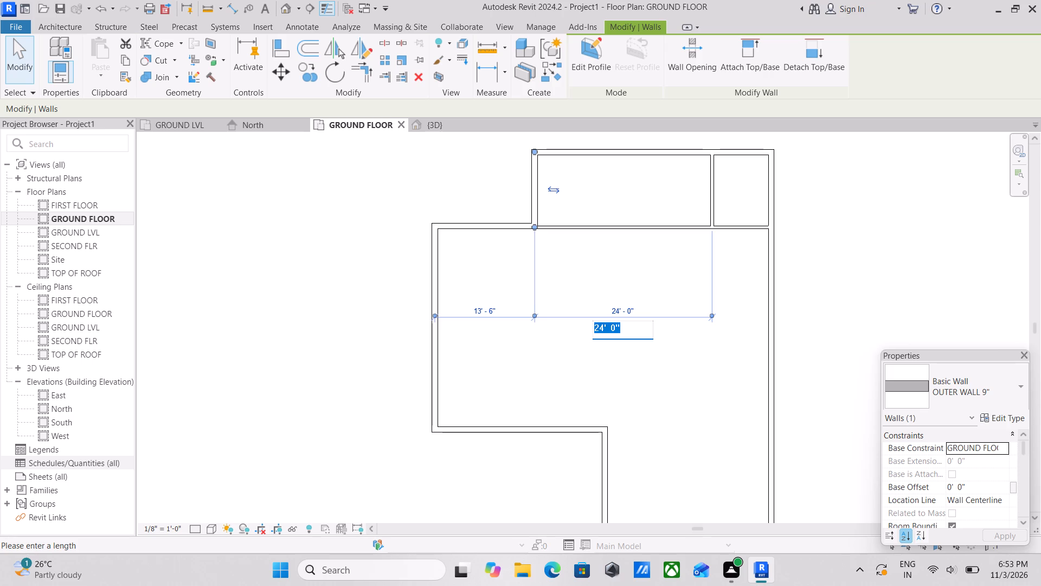
scroll(632, 330, "up", 1)
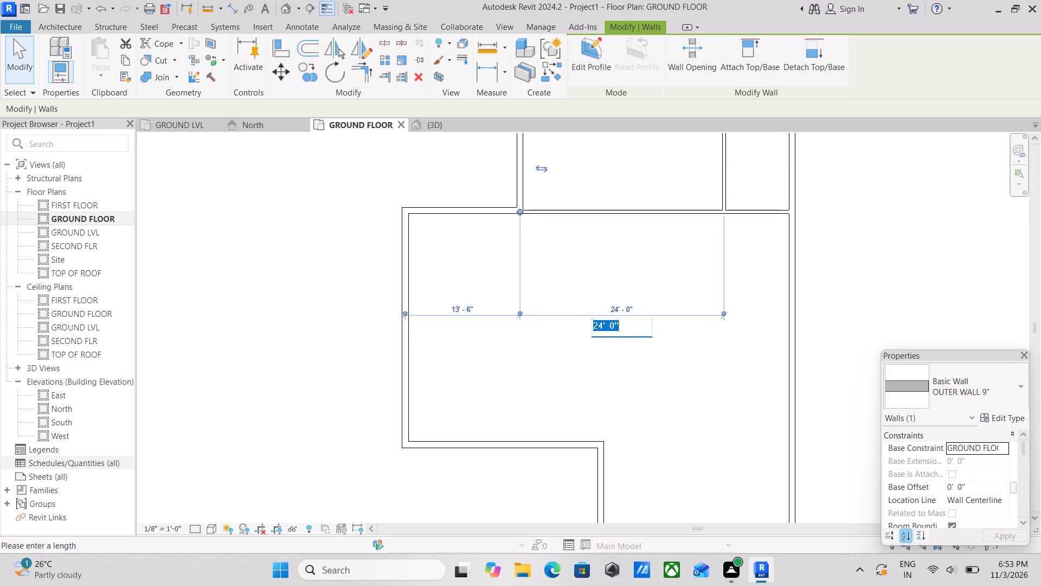
type("11")
key("apostrophe")
key("Return")
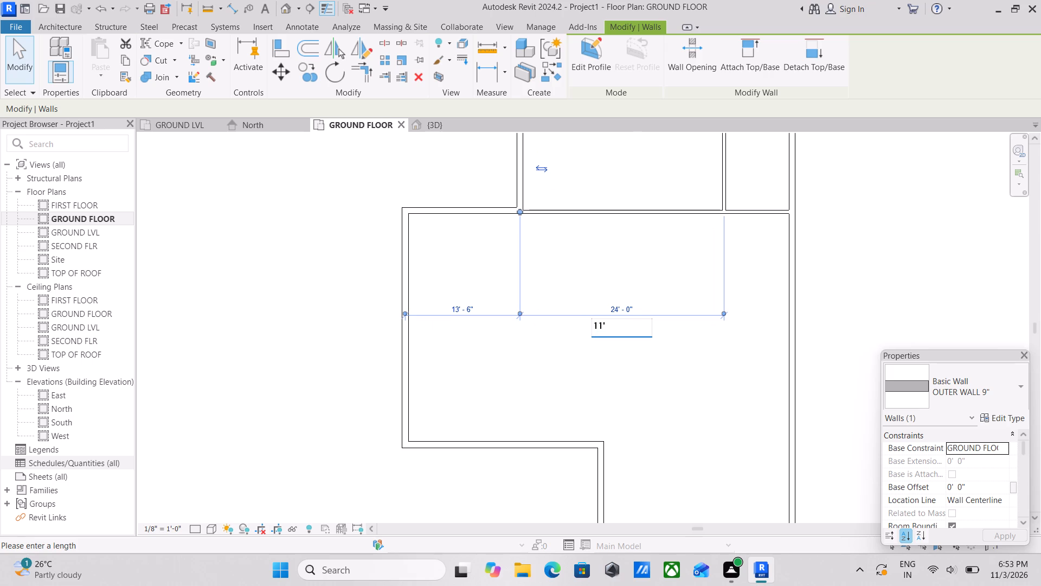
Set the distance from the main block's western outer wall to the northern block's western wall to 7', moving the main block's wall.
scroll(555, 230, "down", 2)
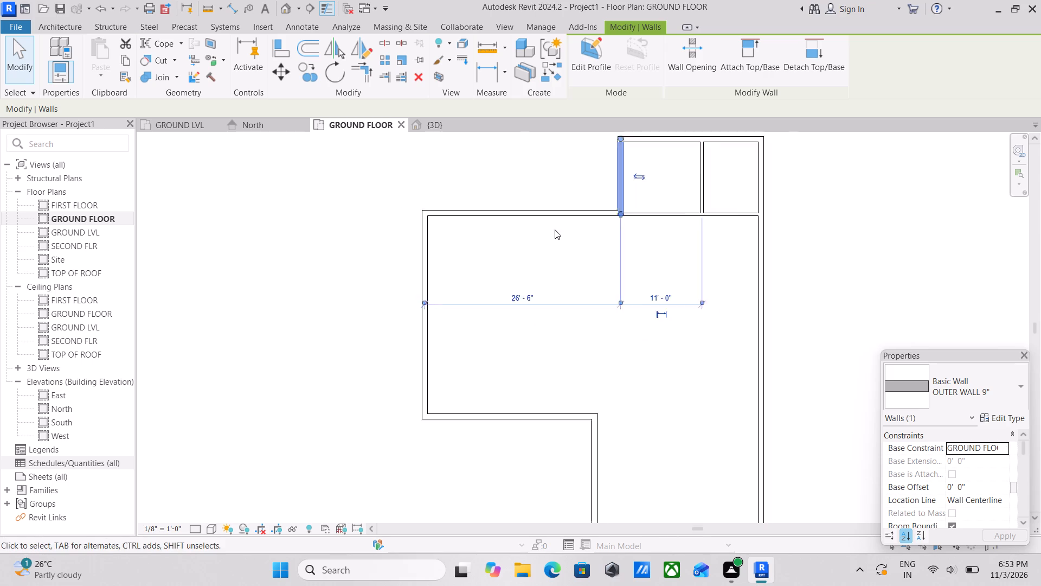
scroll(555, 230, "down", 1)
left_click(452, 324)
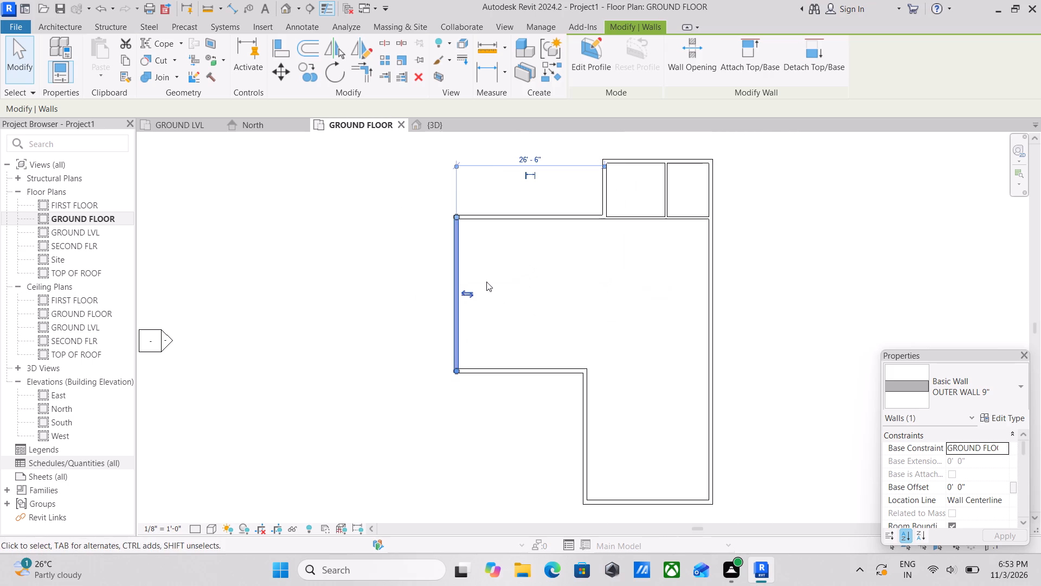
left_click(529, 158)
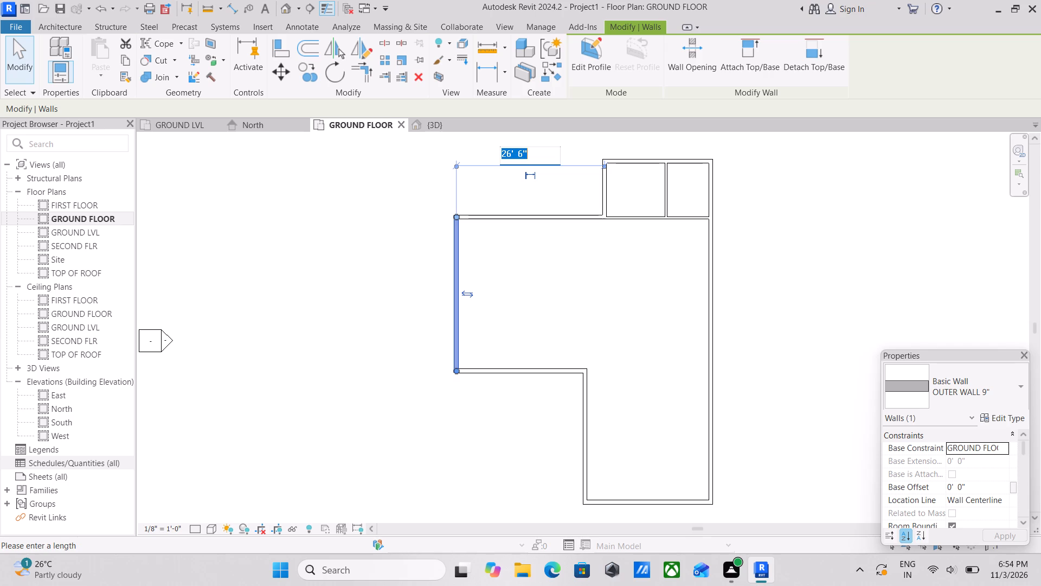
key("7")
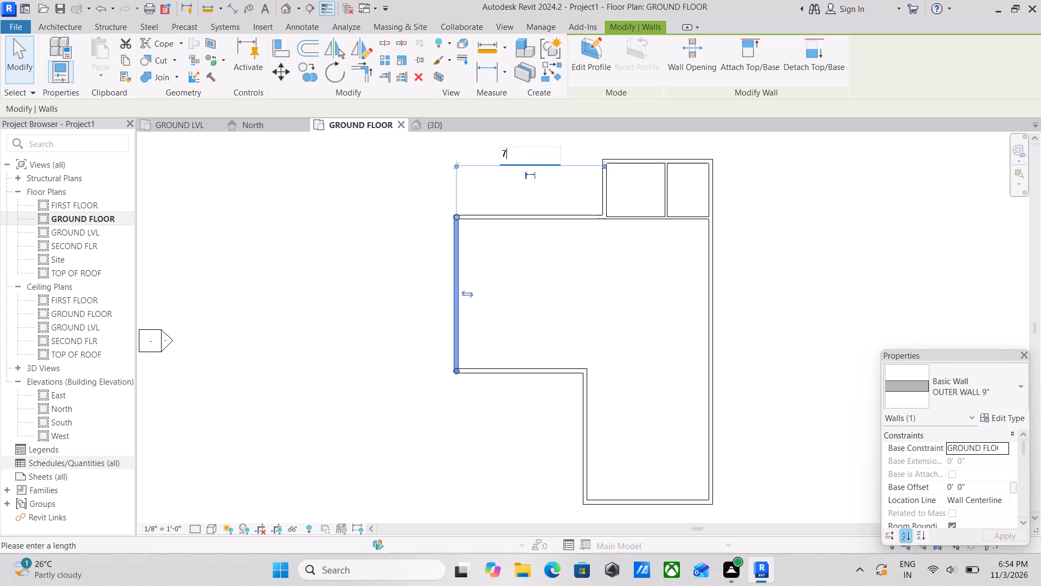
key("apostrophe")
key("Return")
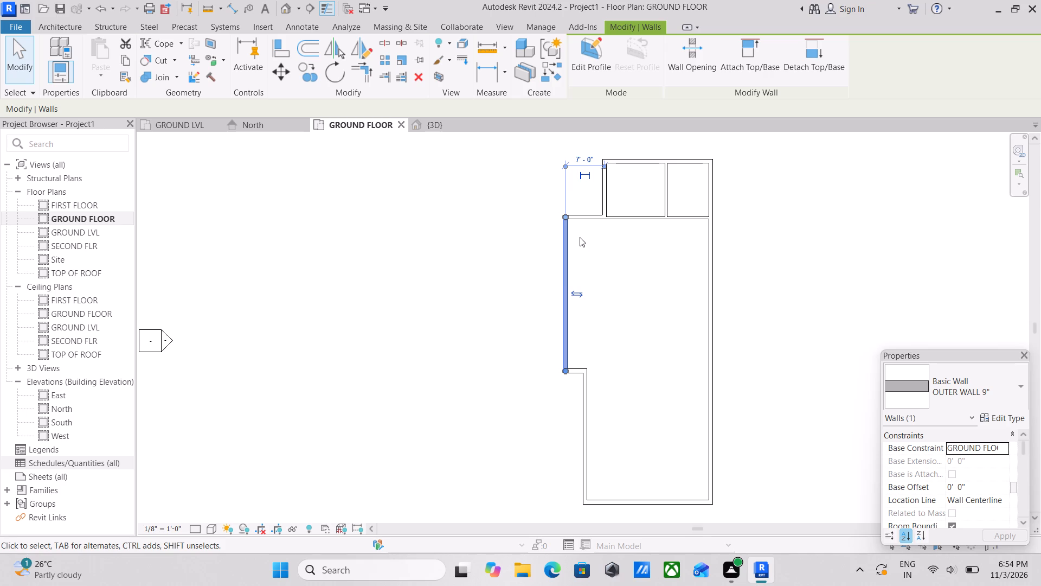
scroll(534, 324, "down", 1)
middle_click_drag(506, 303, 457, 295)
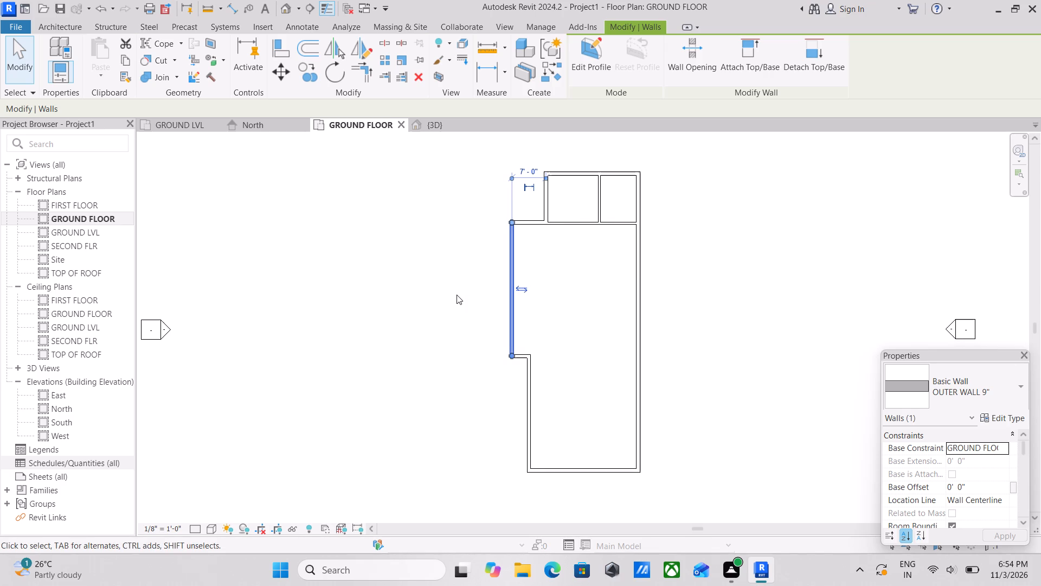
key("Escape")
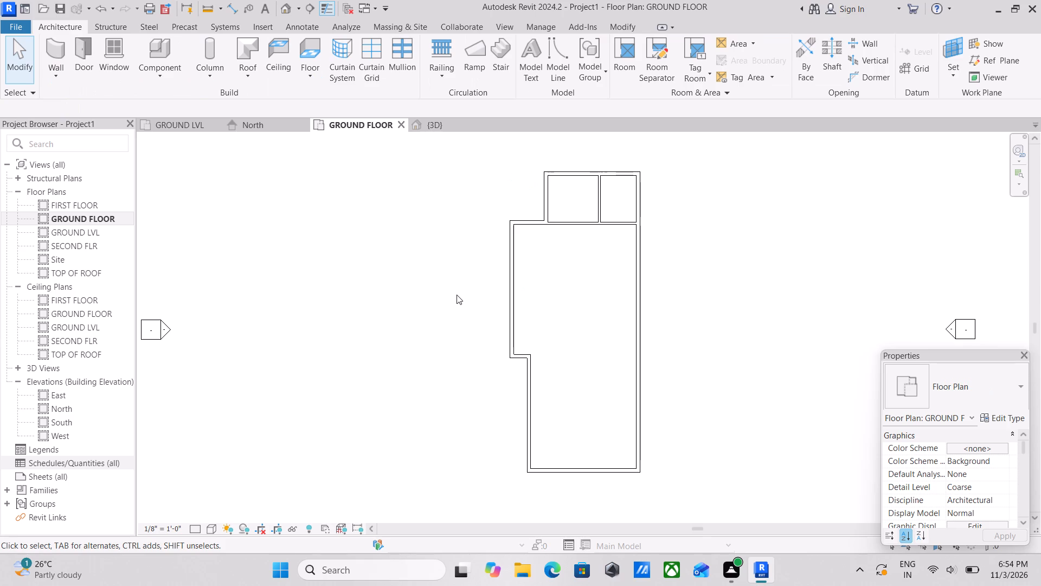
Set the distance from the short western jog wall to the southern outer wall to 15', moving the southern wall.
scroll(456, 295, "up", 2)
scroll(477, 226, "down", 1)
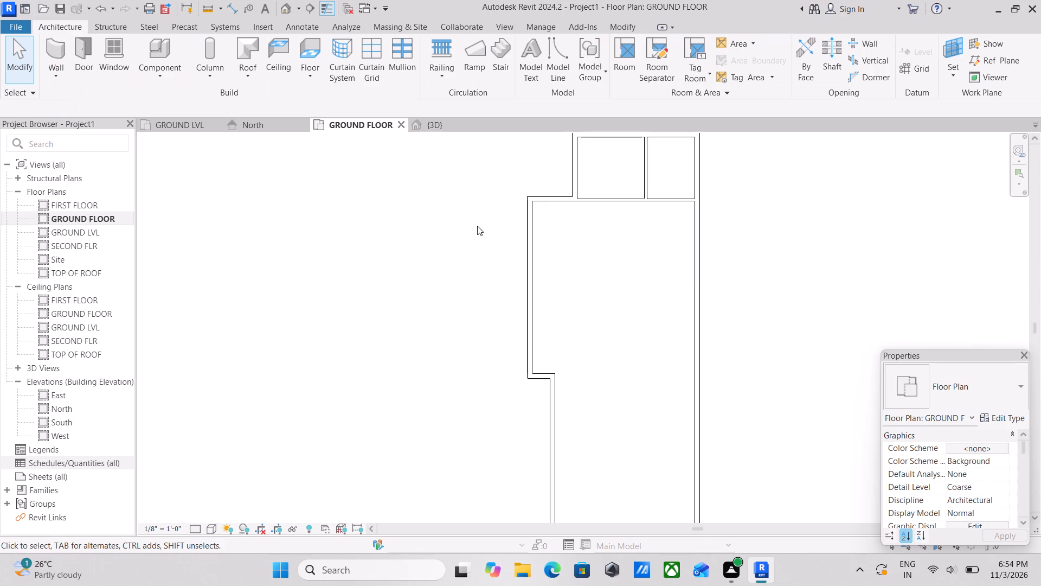
scroll(477, 226, "down", 2)
middle_click_drag(479, 228, 438, 250)
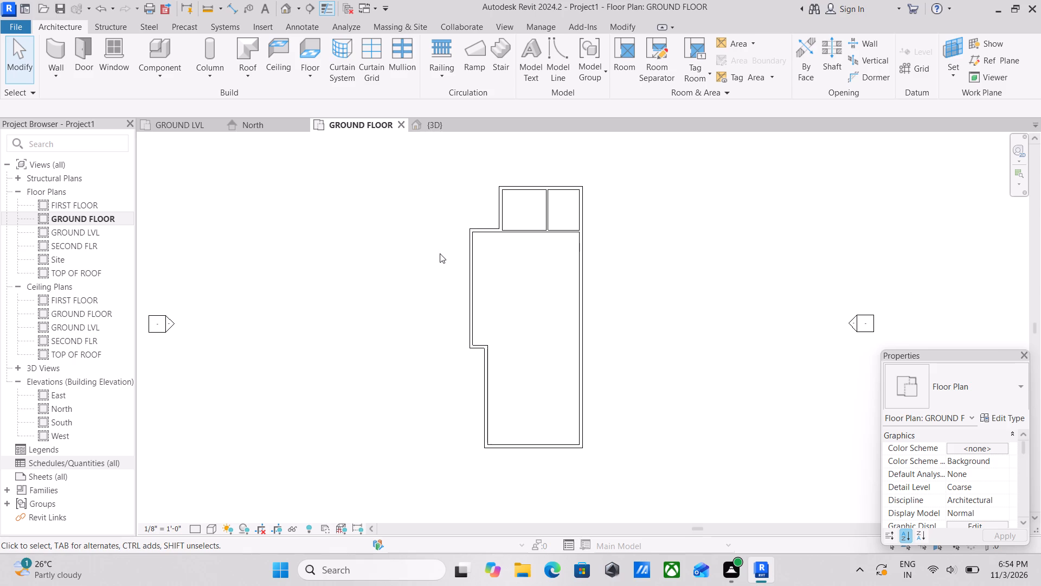
scroll(531, 386, "up", 1)
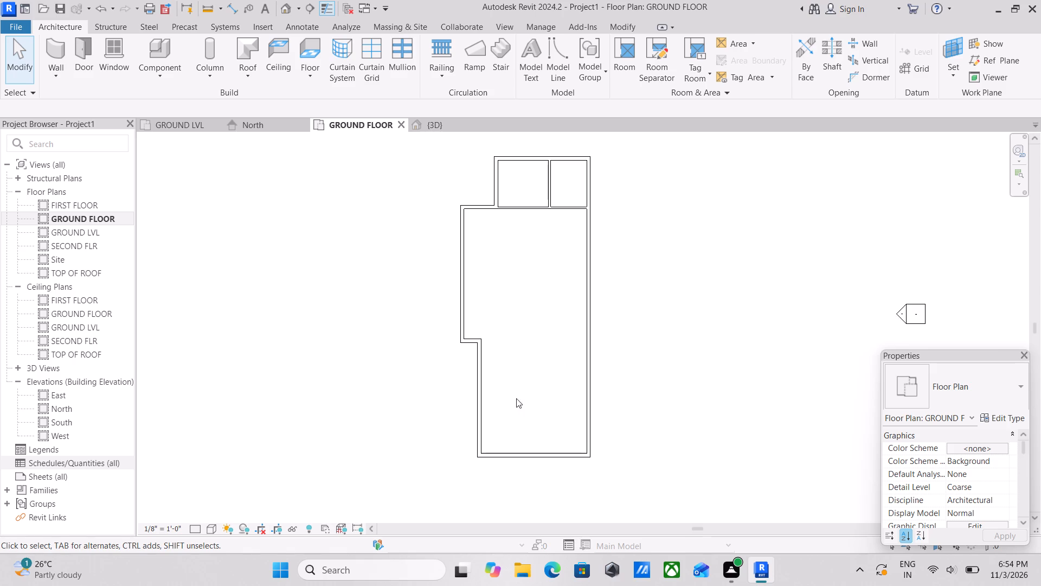
middle_click_drag(458, 372, 415, 323)
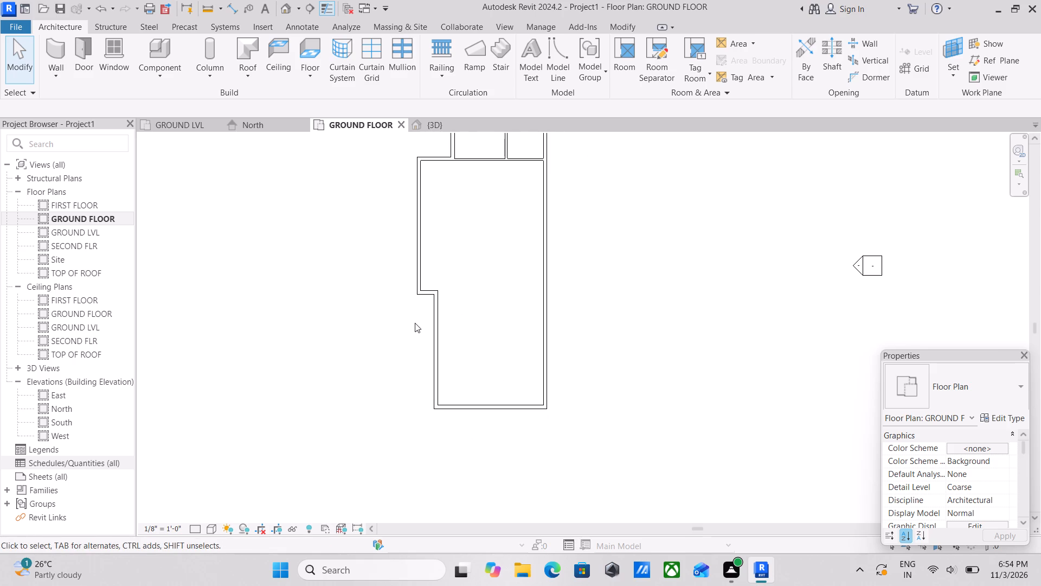
scroll(415, 323, "up", 3)
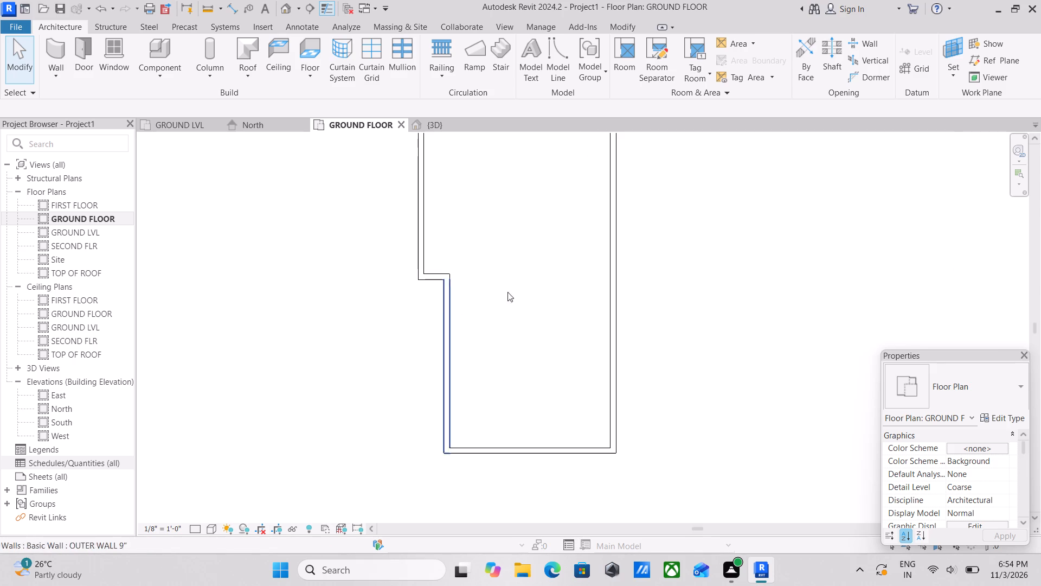
left_click(442, 349)
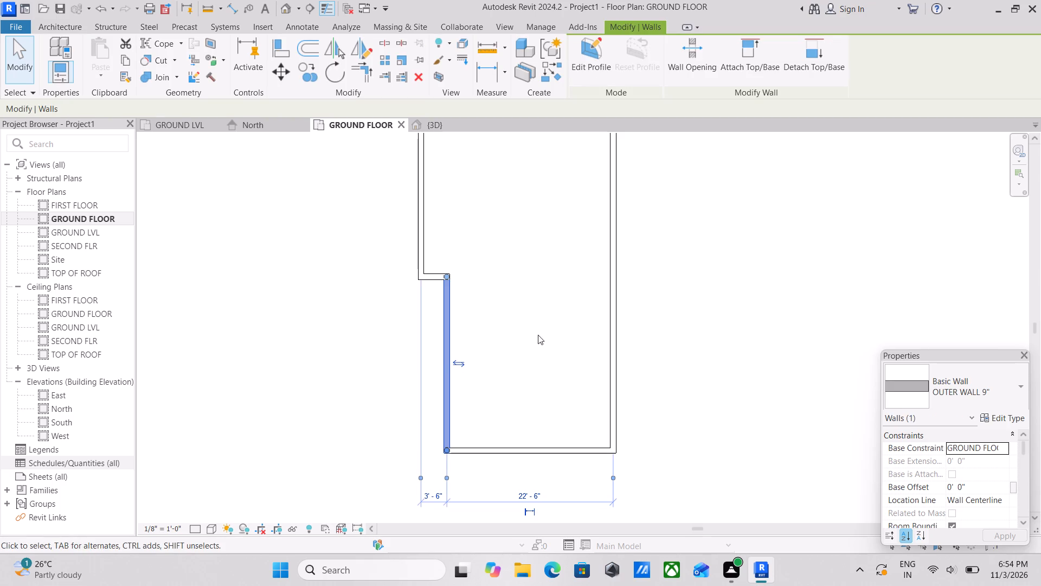
left_click(538, 449)
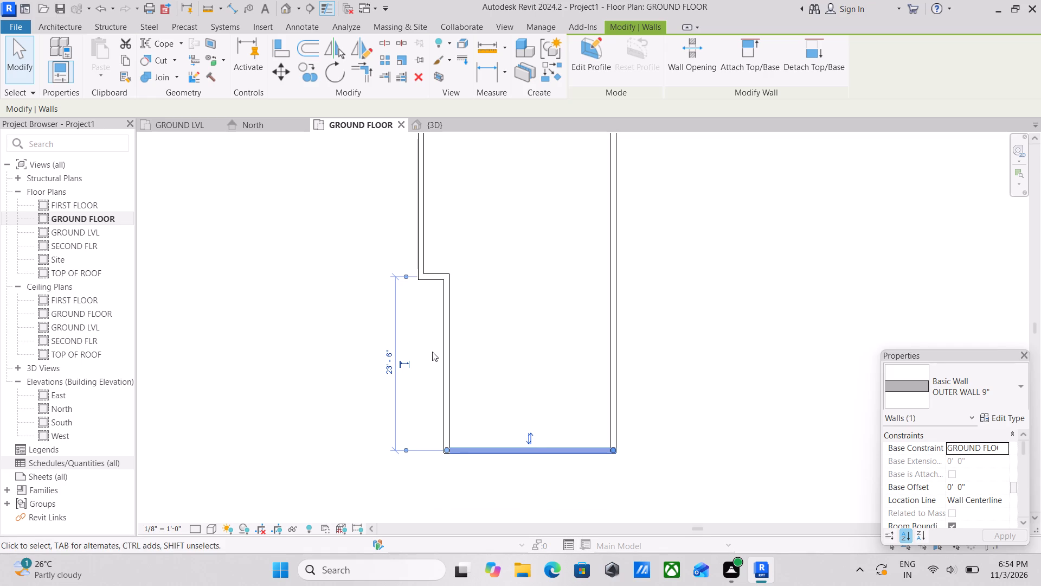
scroll(432, 352, "down", 1)
left_click(391, 360)
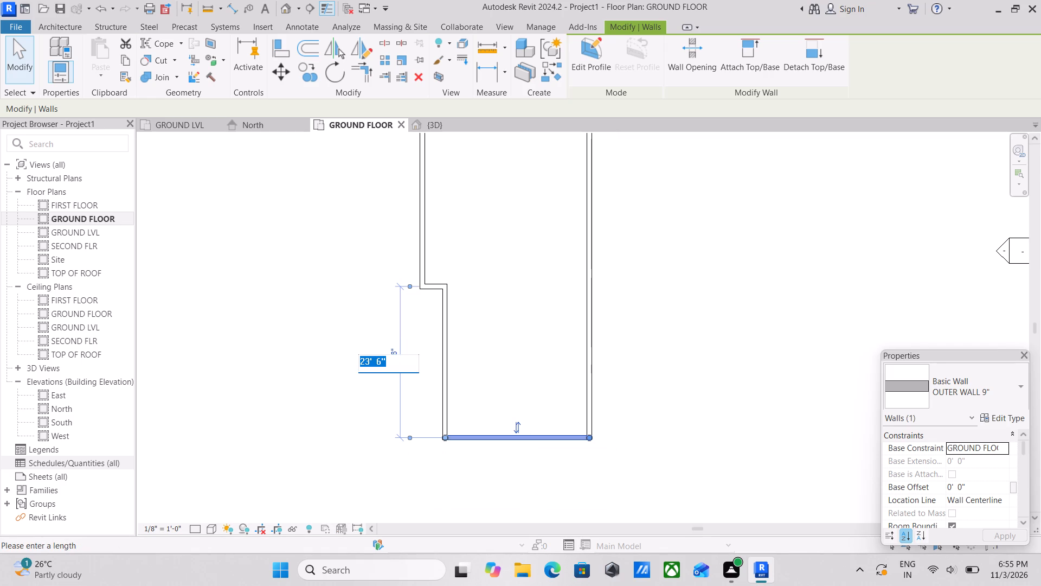
key("1")
key("5")
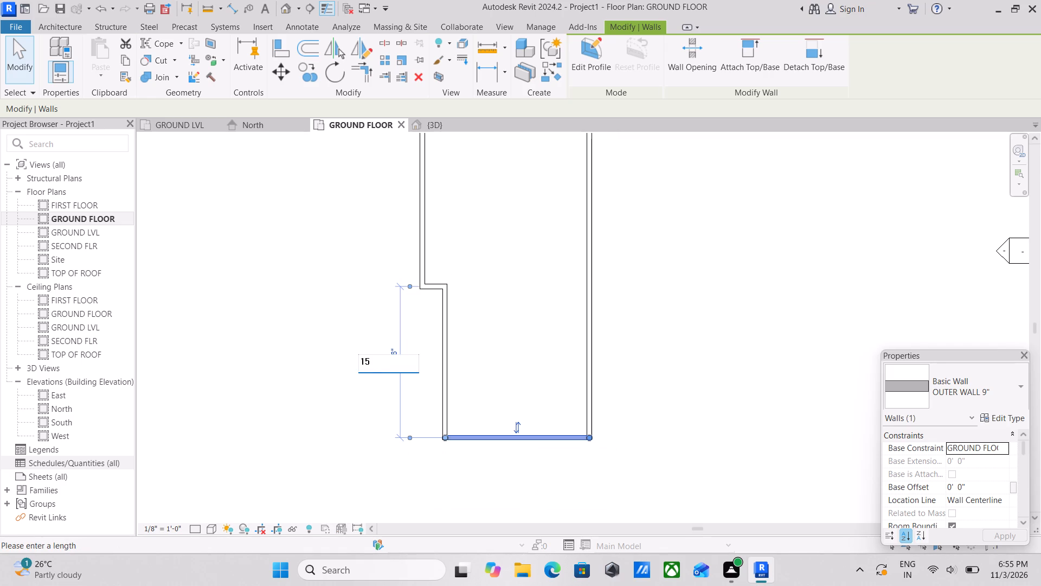
key("apostrophe")
key("Return")
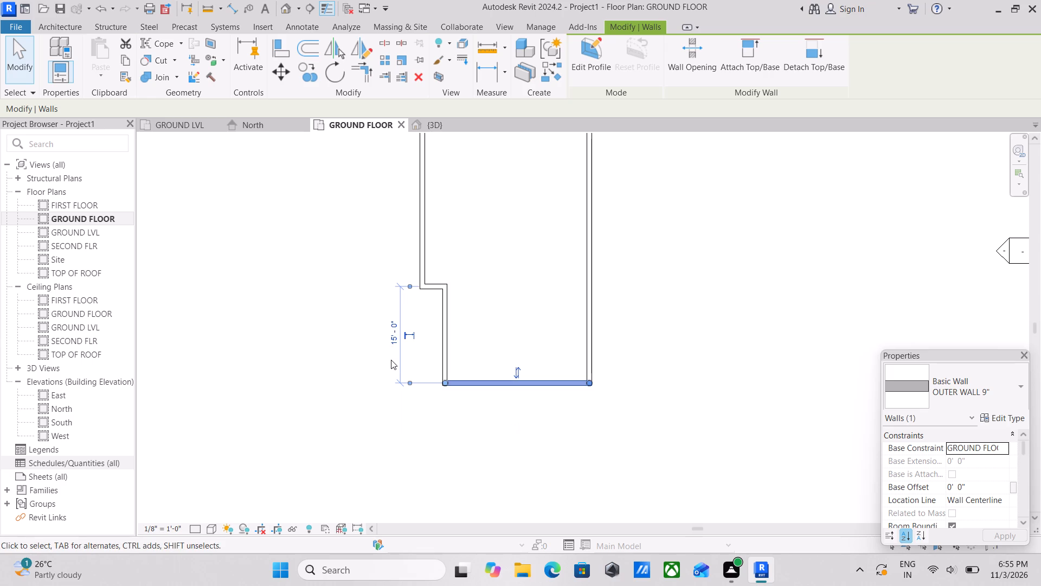
Examine the temporary dimensions of the southern wing's western wall and the short jog wall above it.
scroll(399, 359, "down", 4)
middle_click_drag(436, 317, 438, 368)
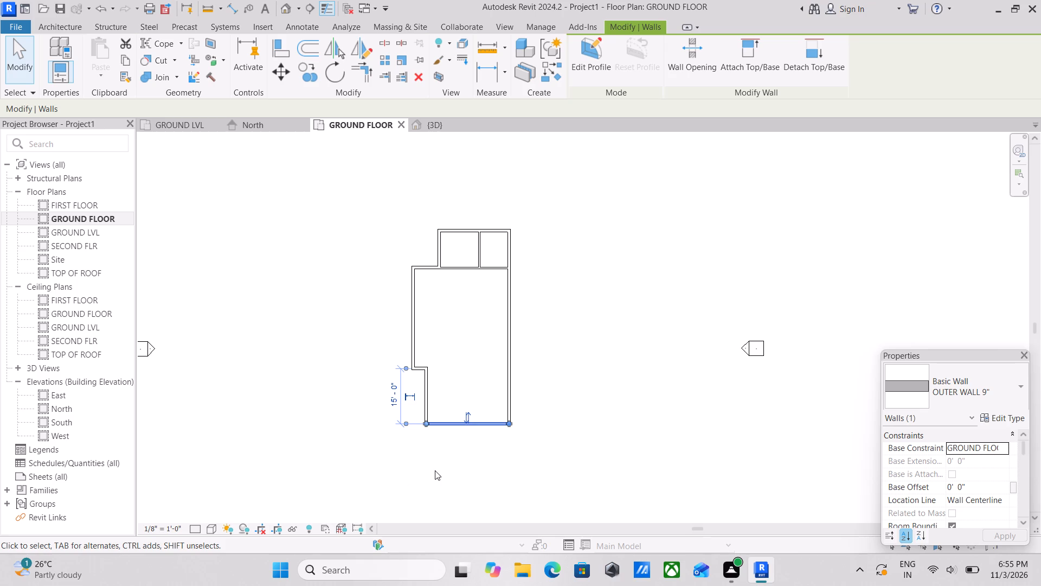
scroll(349, 577, "up", 1)
scroll(448, 425, "up", 2)
middle_click_drag(395, 501, 346, 585)
scroll(346, 585, "up", 1)
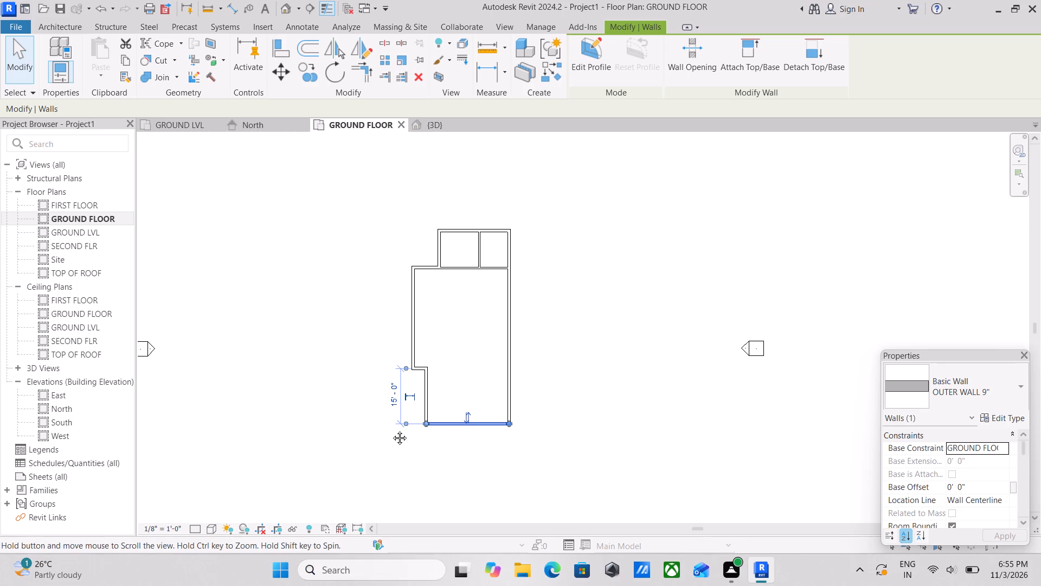
middle_click_drag(403, 336, 390, 575)
scroll(416, 491, "up", 1)
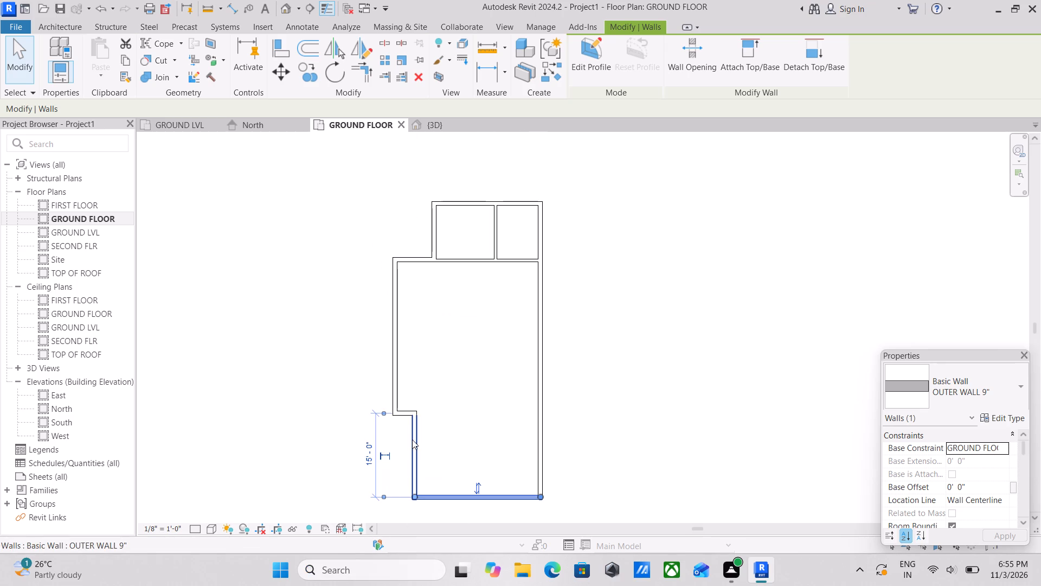
left_click(413, 437)
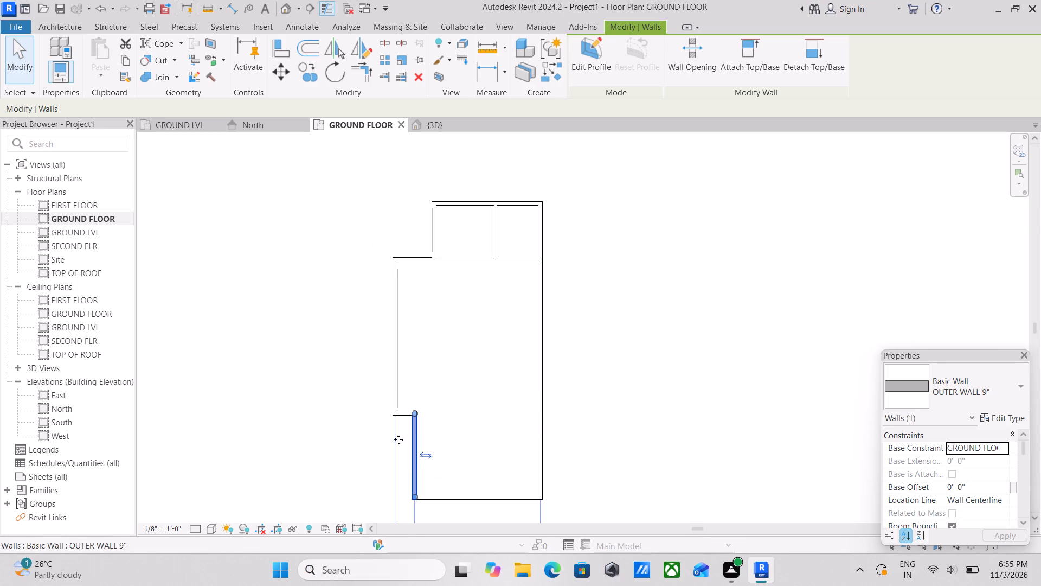
scroll(409, 457, "up", 1)
middle_click_drag(409, 457, 455, 525)
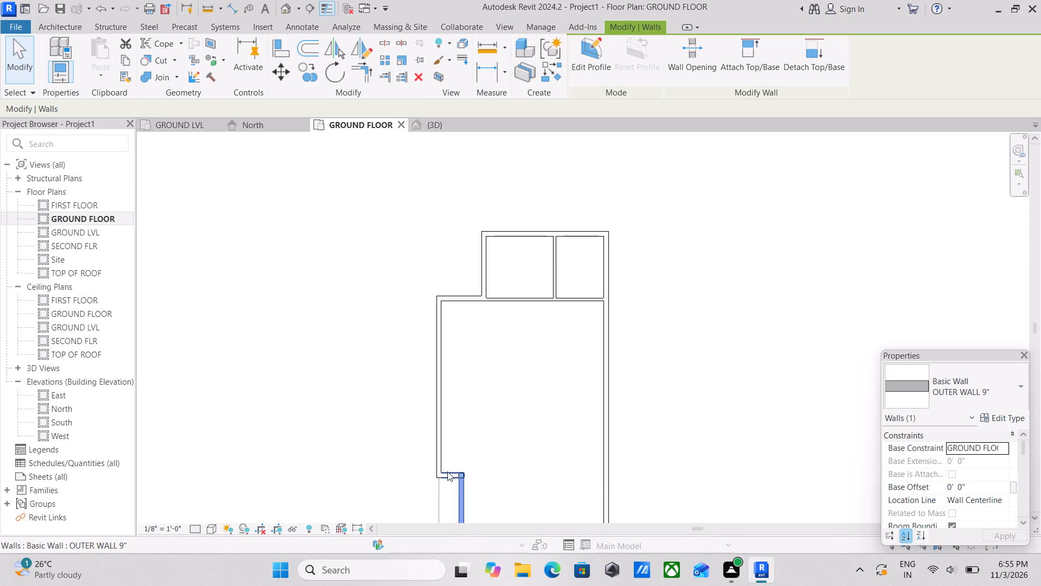
left_click(447, 472)
middle_click_drag(458, 485, 458, 465)
scroll(470, 525, "down", 2)
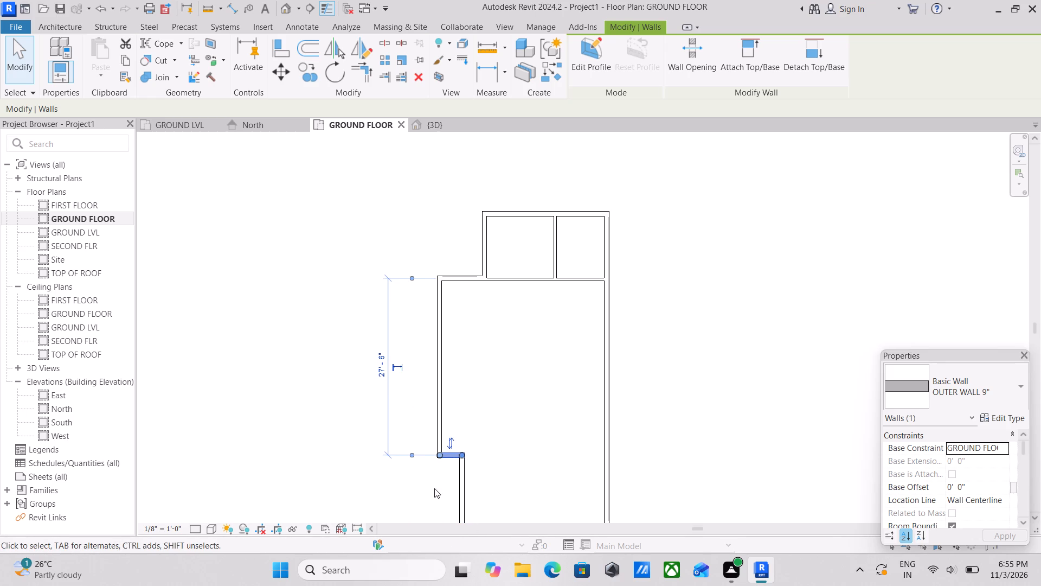
Set the distance from the main block's western outer wall to the northern block's western wall to 14', moving the main block's wall.
scroll(407, 585, "down", 1)
scroll(362, 435, "down", 4)
middle_click_drag(412, 410, 419, 403)
scroll(420, 401, "up", 1)
left_click(422, 398)
scroll(429, 422, "up", 2)
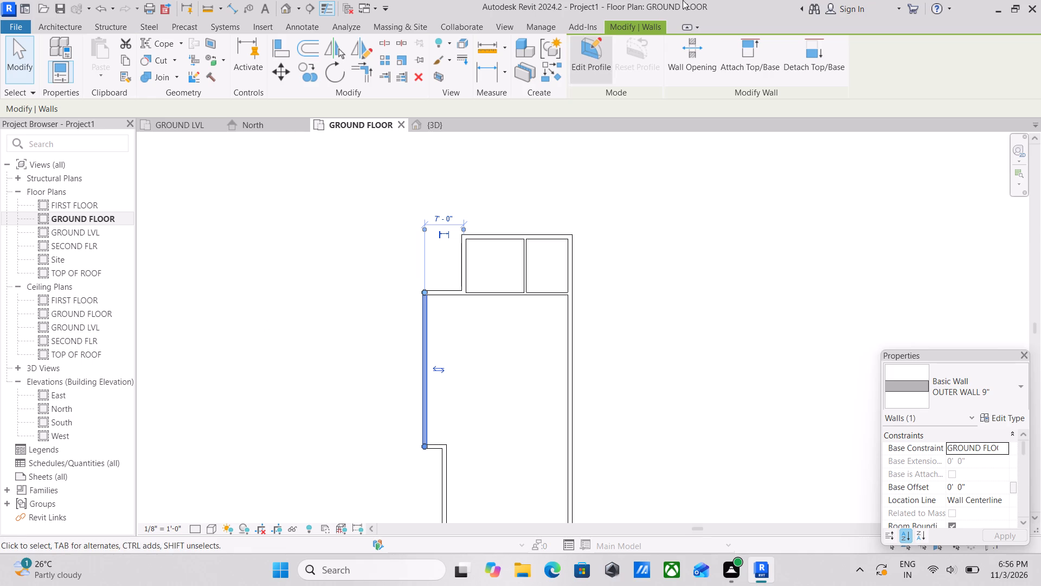
left_click(443, 216)
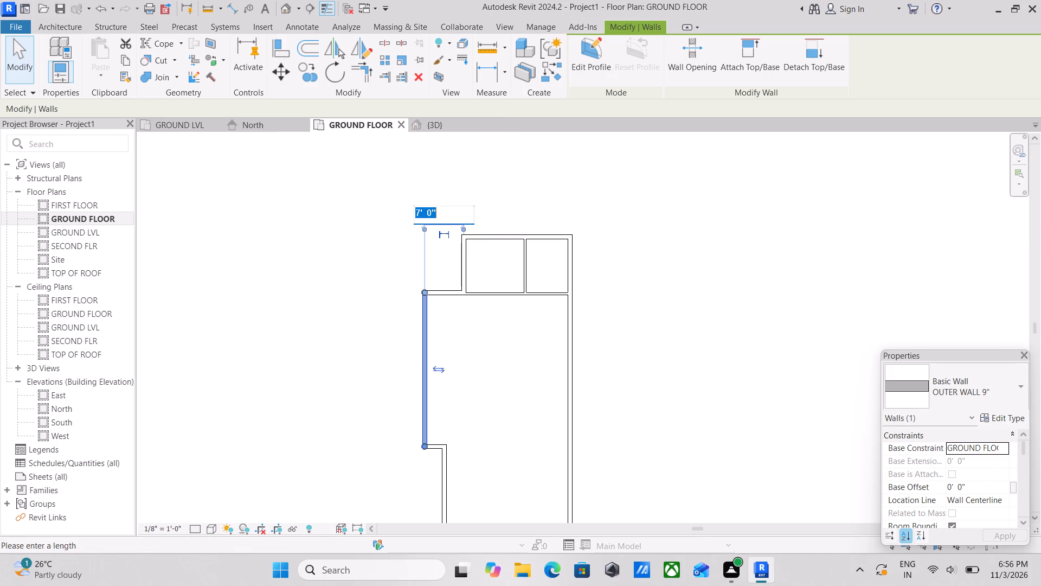
key("1")
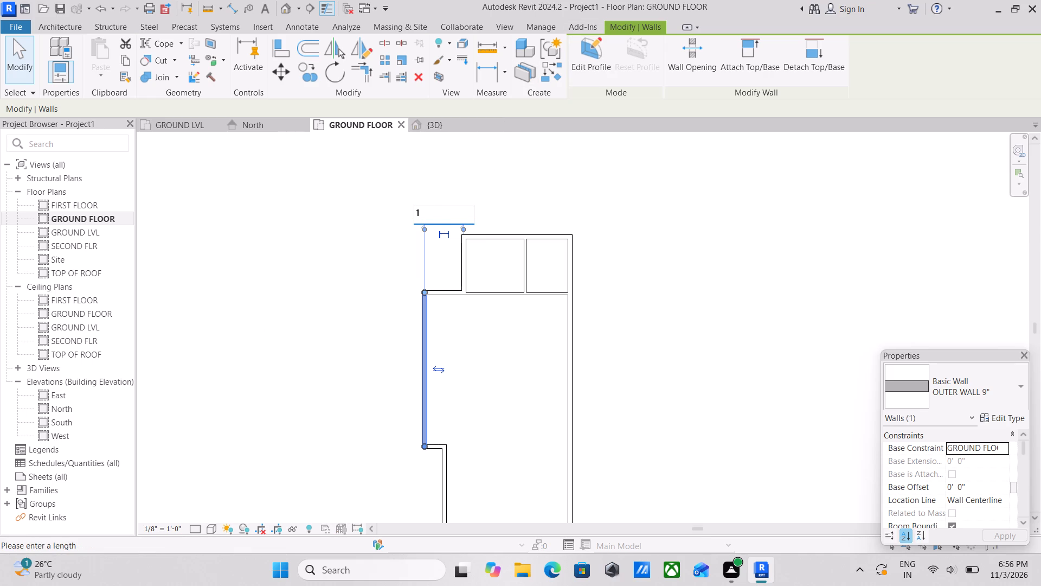
key("4")
key("apostrophe")
key("Return")
key("backslash")
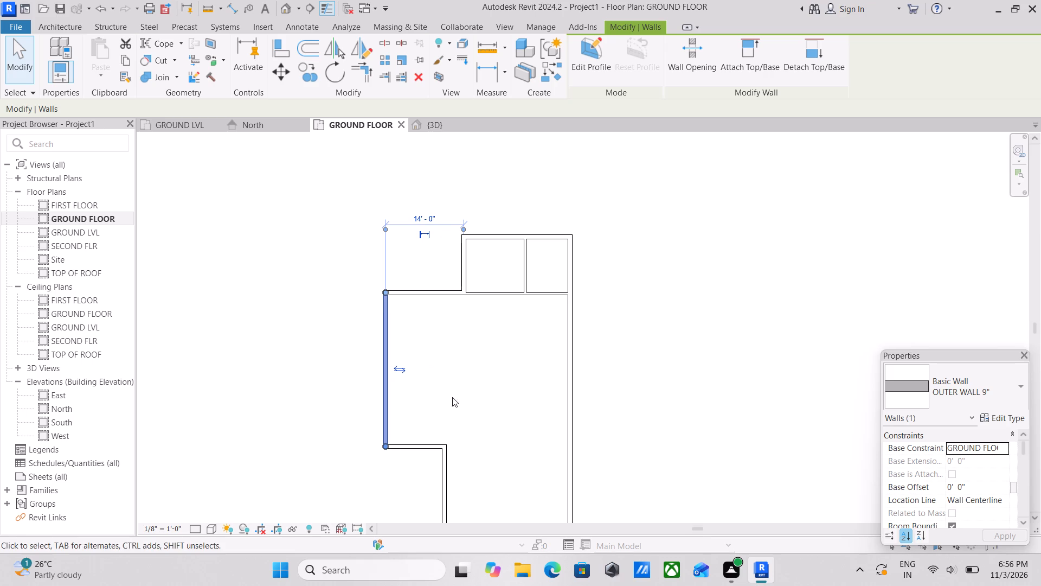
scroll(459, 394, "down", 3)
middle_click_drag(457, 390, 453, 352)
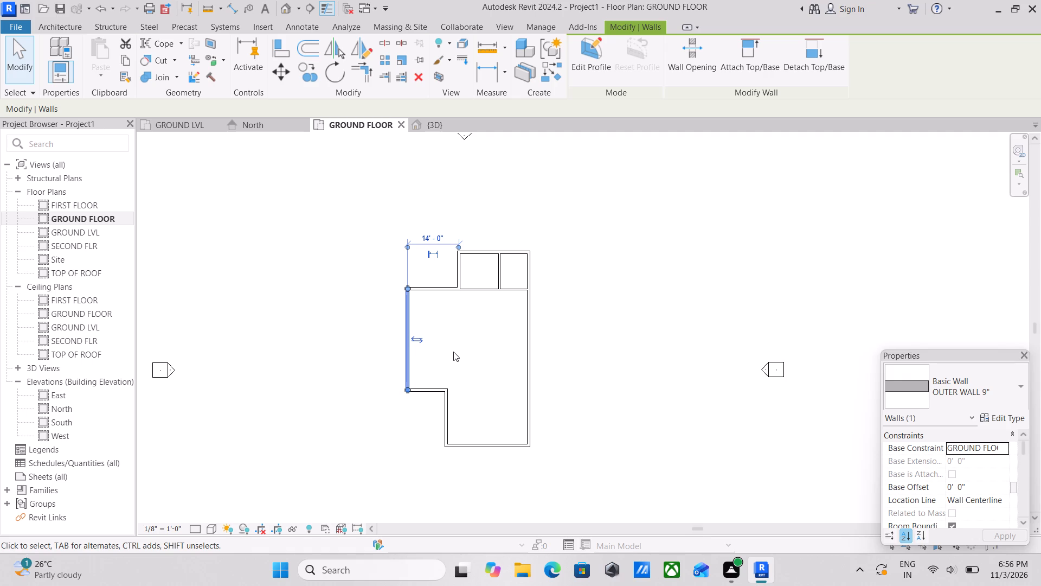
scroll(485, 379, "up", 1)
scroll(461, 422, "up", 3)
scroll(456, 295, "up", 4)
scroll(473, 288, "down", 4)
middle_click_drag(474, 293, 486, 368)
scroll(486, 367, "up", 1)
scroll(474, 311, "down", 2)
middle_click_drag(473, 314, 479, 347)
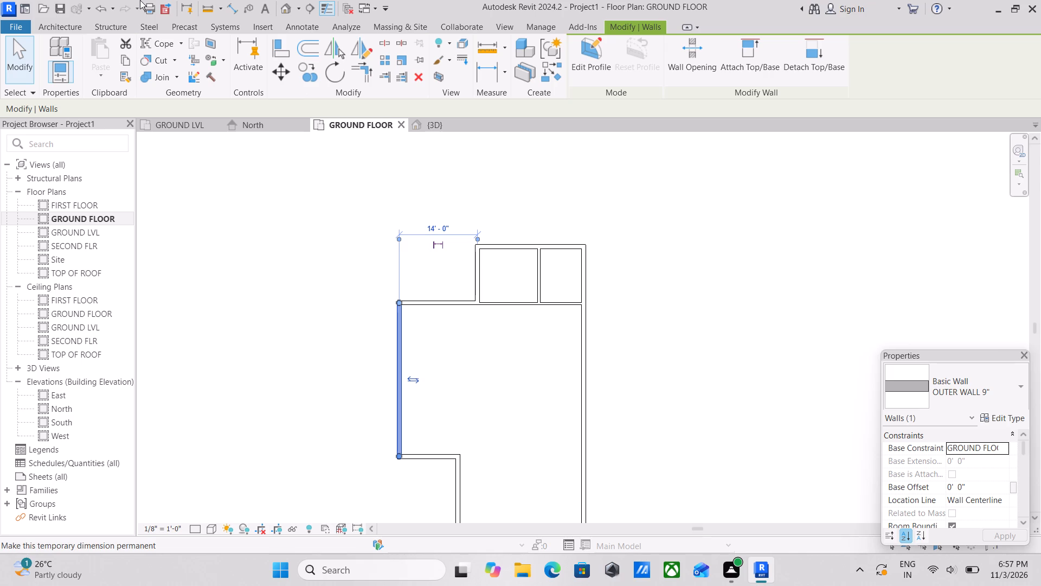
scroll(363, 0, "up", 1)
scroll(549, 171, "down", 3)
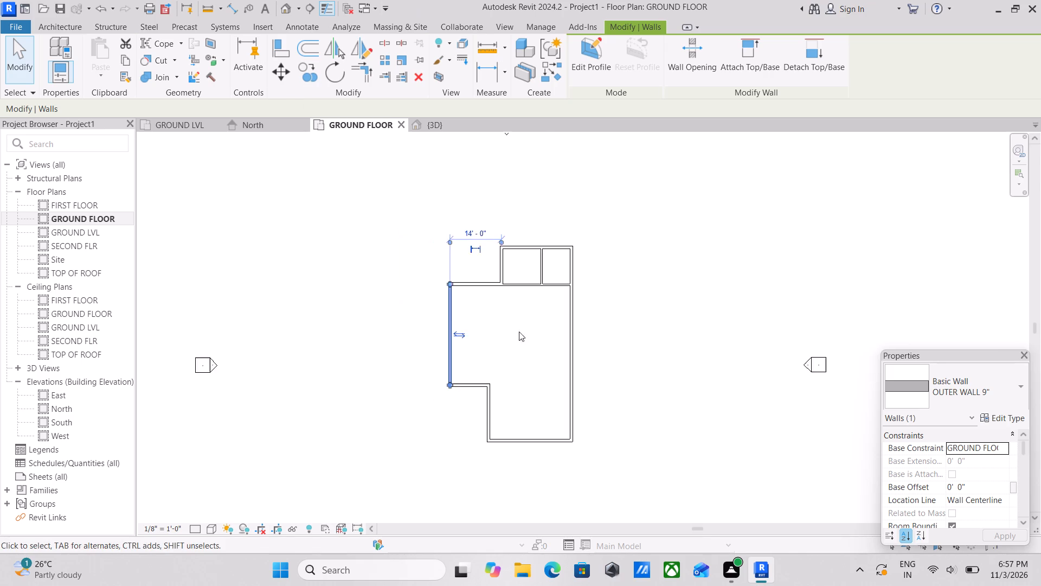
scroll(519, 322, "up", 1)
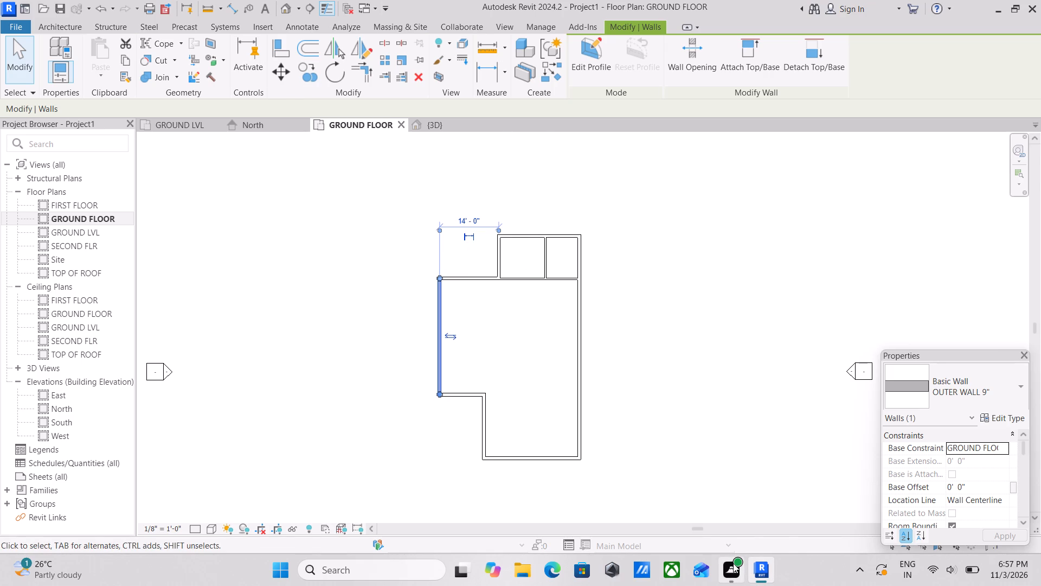
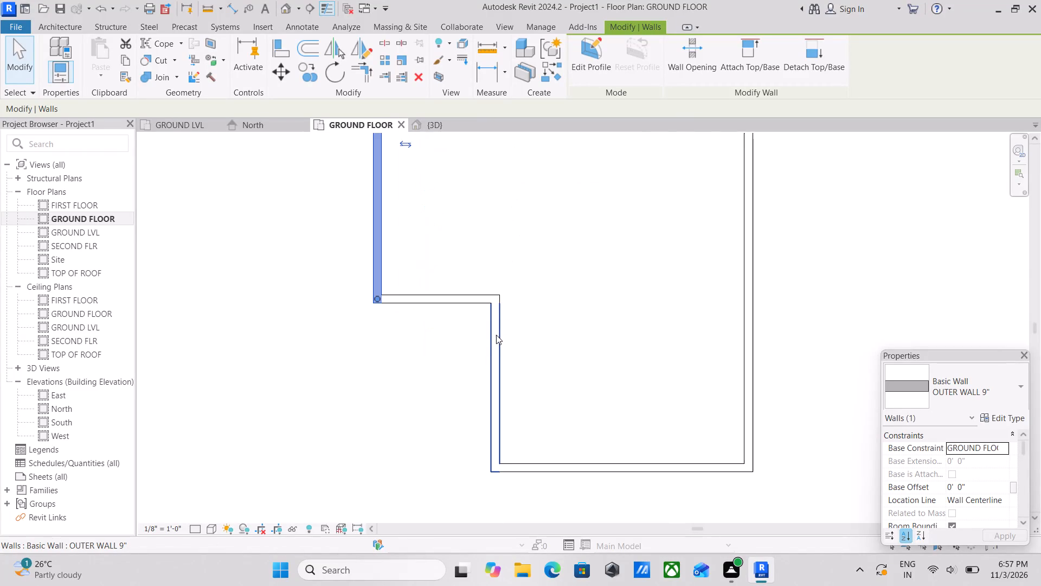
Examine the ground-floor wall layout from the southern wing and its western jog up to the partitioned northern block.
scroll(496, 335, "up", 6)
scroll(501, 295, "down", 3)
middle_click(500, 292)
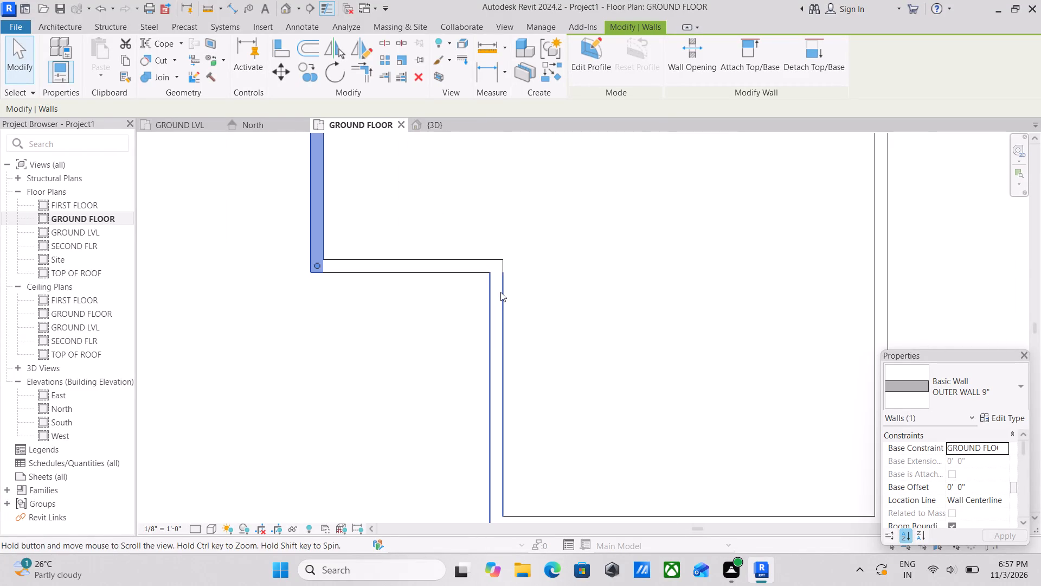
scroll(500, 292, "up", 1)
scroll(511, 253, "down", 3)
middle_click_drag(511, 259, 492, 311)
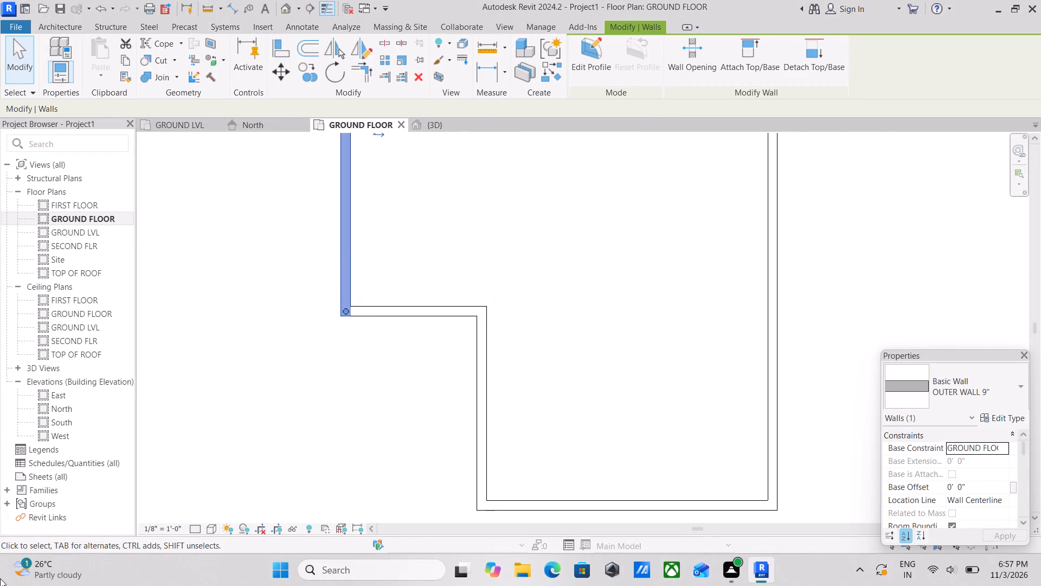
scroll(168, 520, "down", 2)
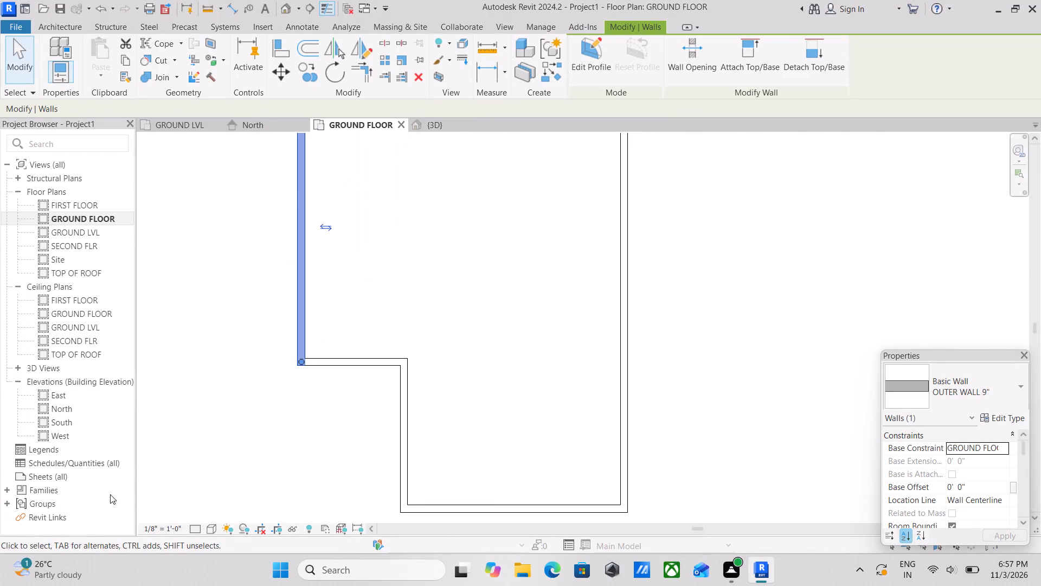
scroll(97, 451, "down", 2)
scroll(264, 286, "down", 3)
middle_click_drag(288, 302, 306, 349)
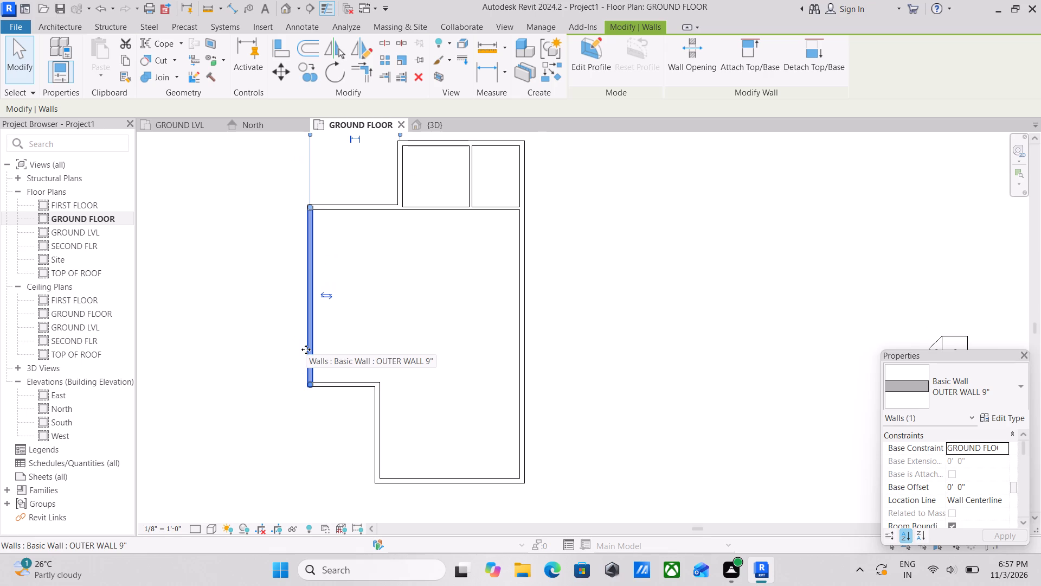
scroll(348, 332, "down", 1)
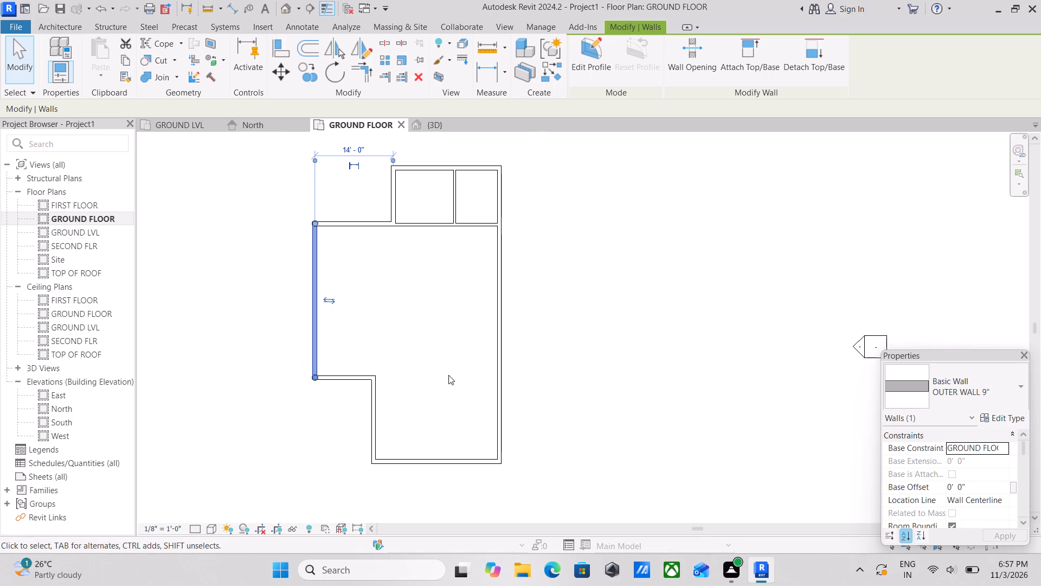
scroll(437, 304, "up", 2)
scroll(437, 292, "down", 1)
middle_click_drag(442, 299, 440, 385)
scroll(422, 299, "up", 4)
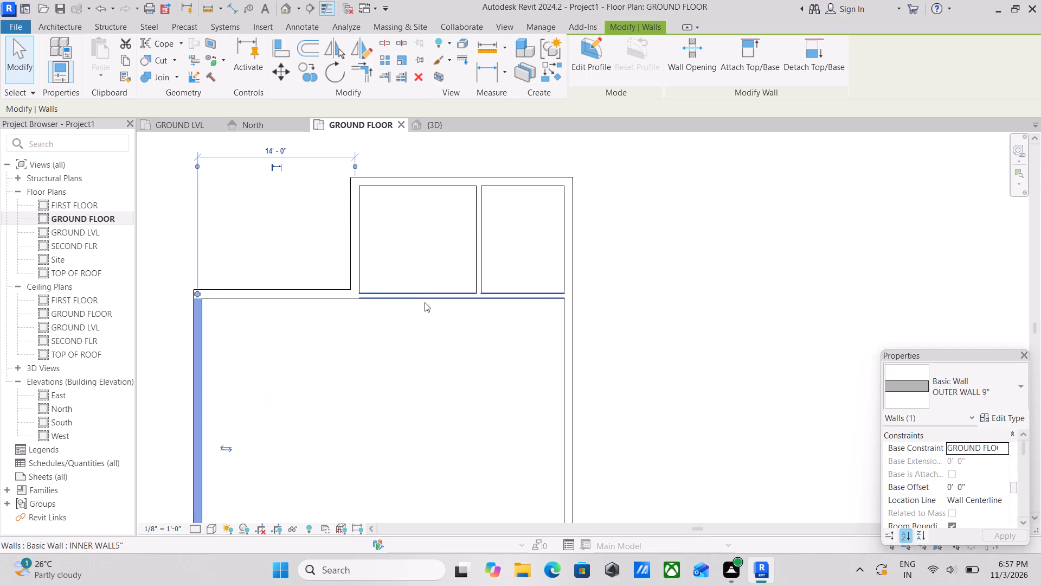
scroll(425, 302, "down", 3)
middle_click_drag(425, 302, 417, 222)
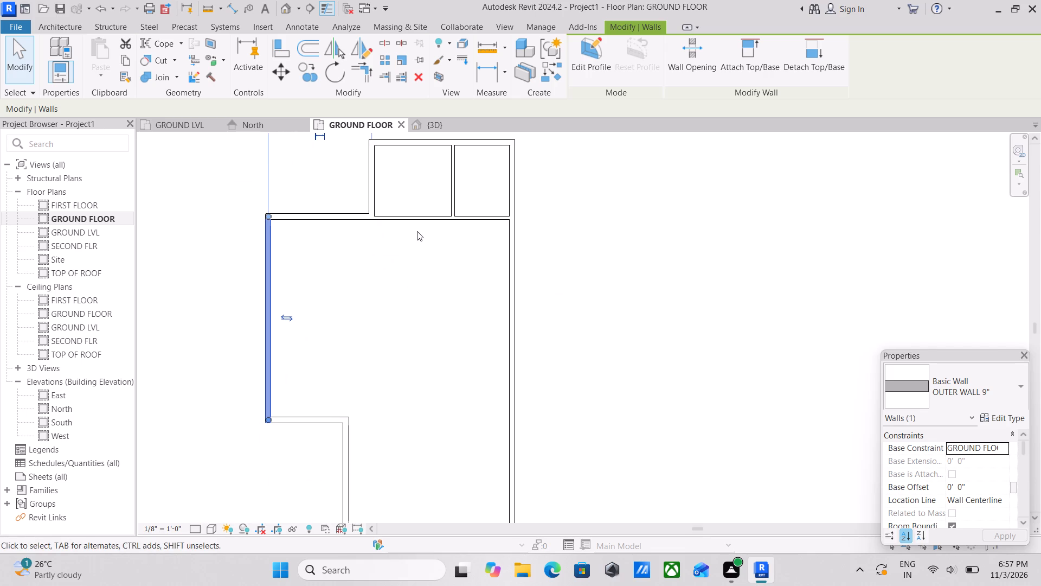
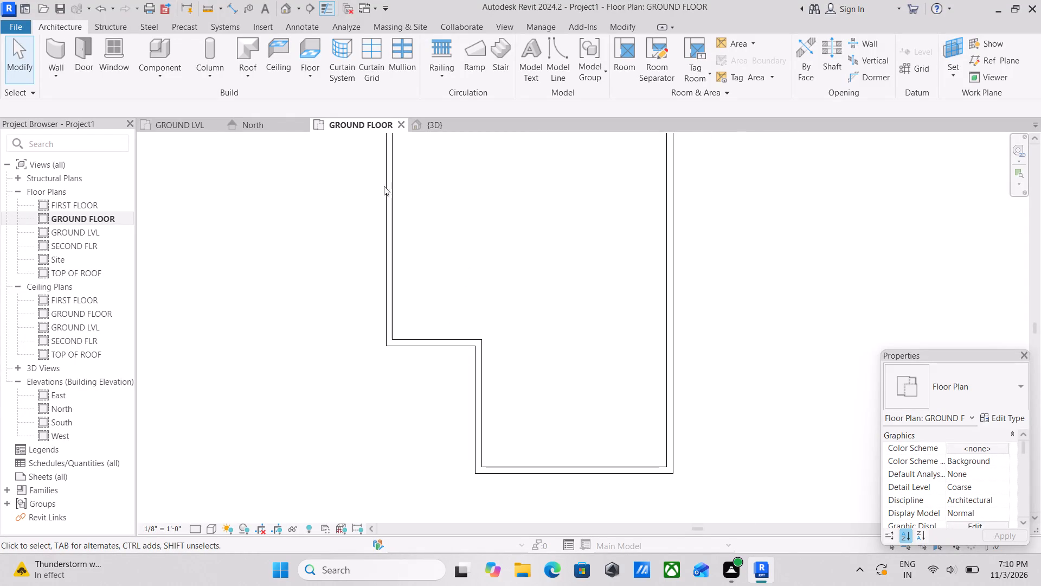
Examine the overall ground-floor wall layout, from the partitioned northern block down to the southern wing.
scroll(449, 256, "down", 5)
middle_click_drag(486, 274, 491, 341)
scroll(496, 268, "up", 3)
scroll(498, 269, "down", 2)
middle_click_drag(498, 269, 533, 308)
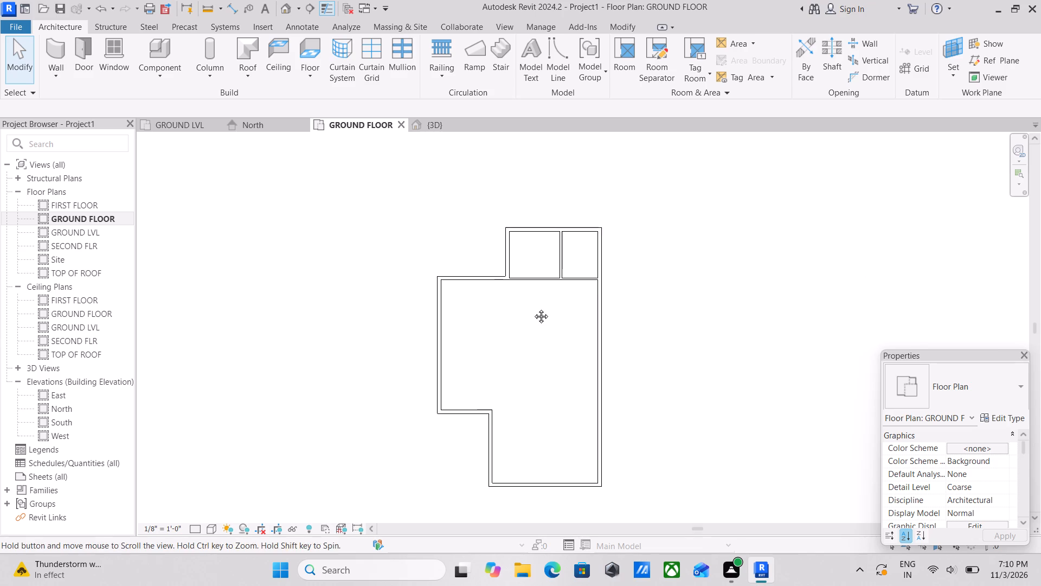
middle_click_drag(533, 308, 535, 309)
scroll(536, 310, "up", 5)
scroll(537, 310, "down", 4)
middle_click_drag(537, 310, 586, 335)
scroll(585, 339, "down", 2)
middle_click_drag(585, 339, 627, 375)
scroll(627, 375, "up", 6)
scroll(634, 374, "down", 4)
middle_click_drag(630, 369, 611, 278)
scroll(619, 328, "down", 1)
middle_click_drag(614, 316, 613, 297)
scroll(611, 313, "down", 1)
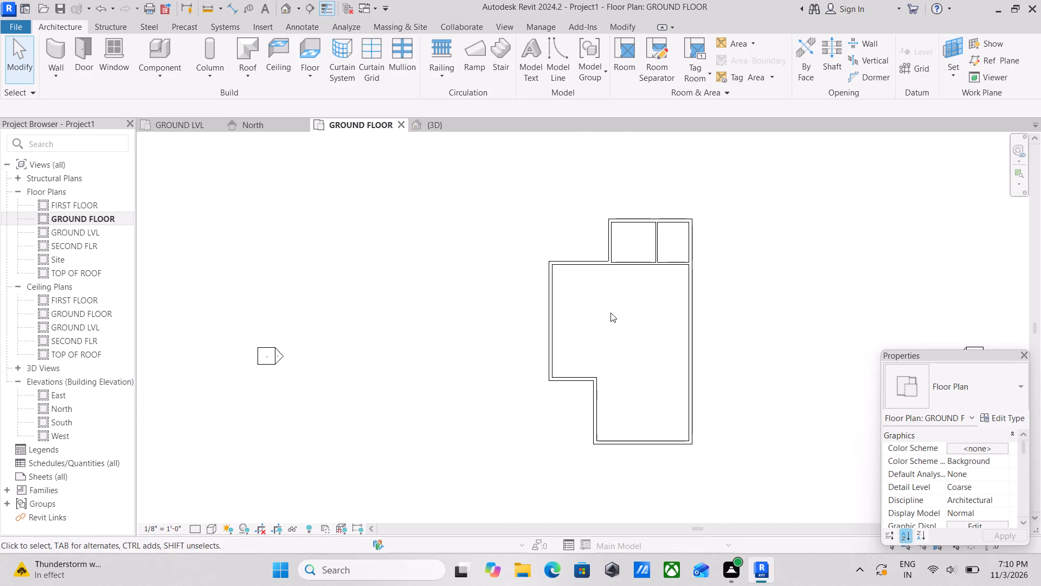
scroll(614, 316, "up", 2)
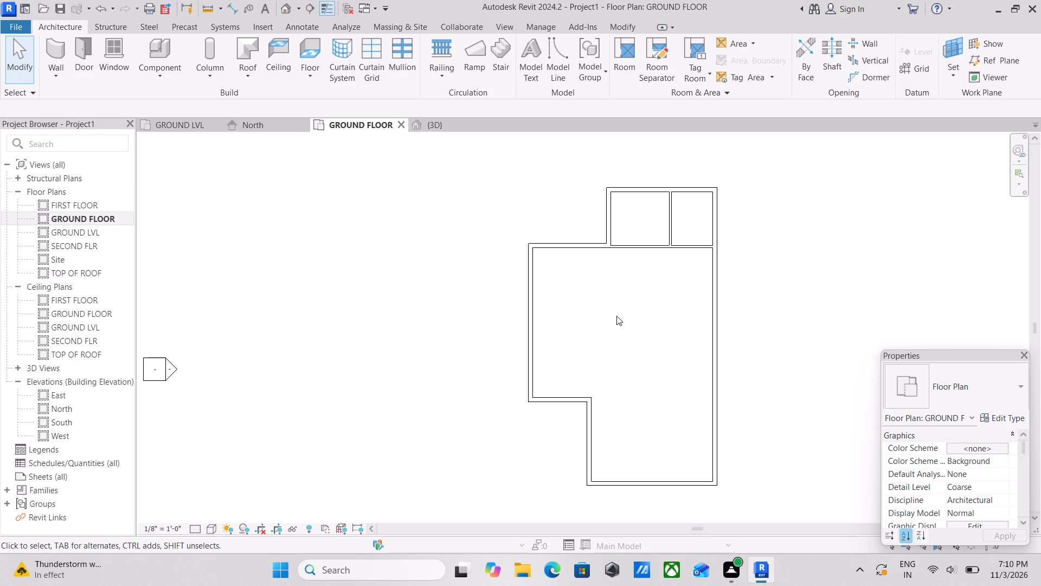
scroll(617, 316, "down", 1)
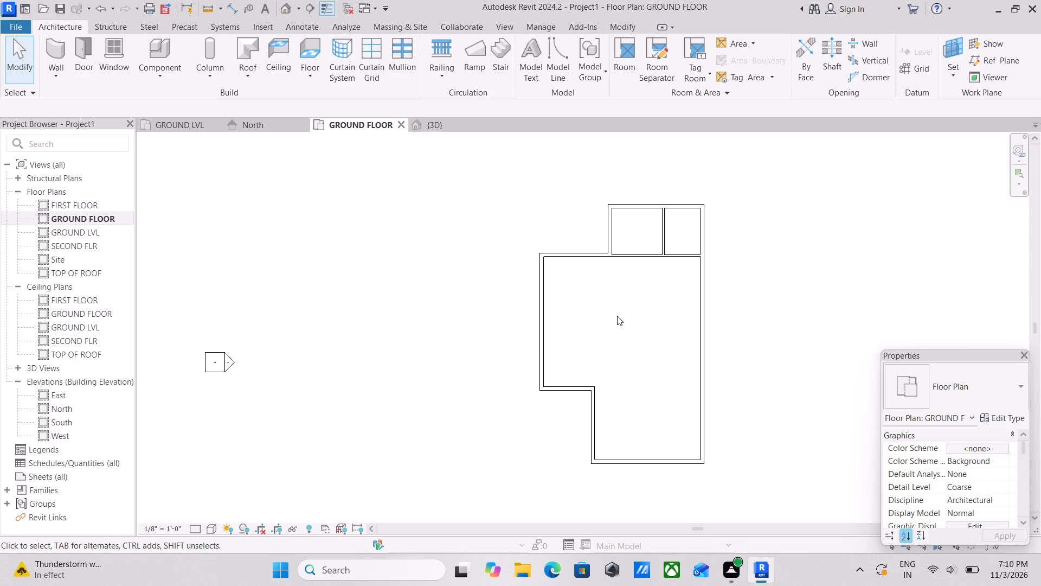
Place an aligned dimension between the northern block's north outer wall and the inner partition wall south of it, dismissing the save reminder.
scroll(640, 281, "up", 3)
scroll(658, 203, "up", 3)
middle_click_drag(659, 207, 660, 249)
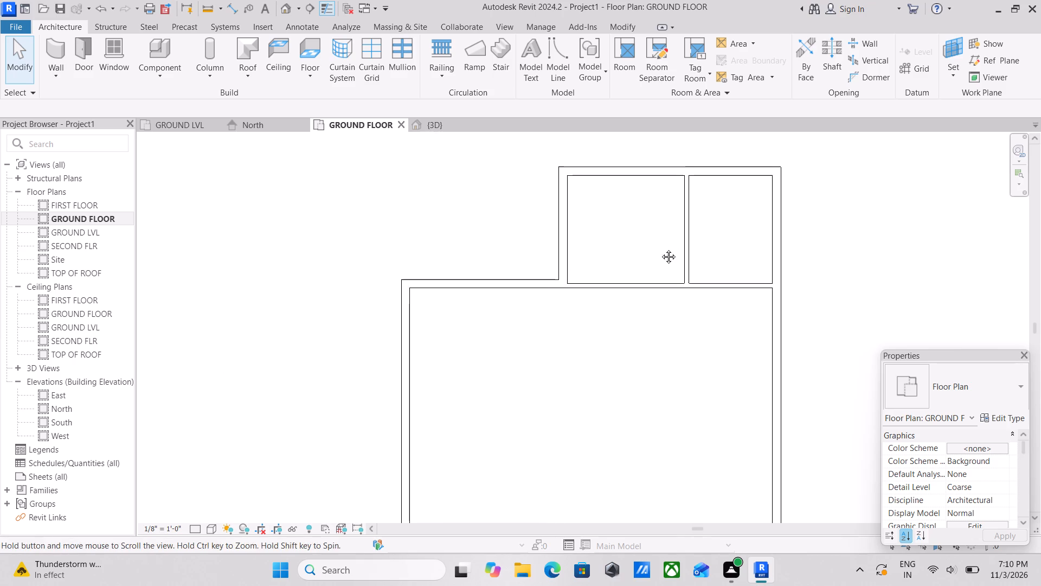
middle_click_drag(660, 249, 661, 251)
type("DI")
left_click(631, 166)
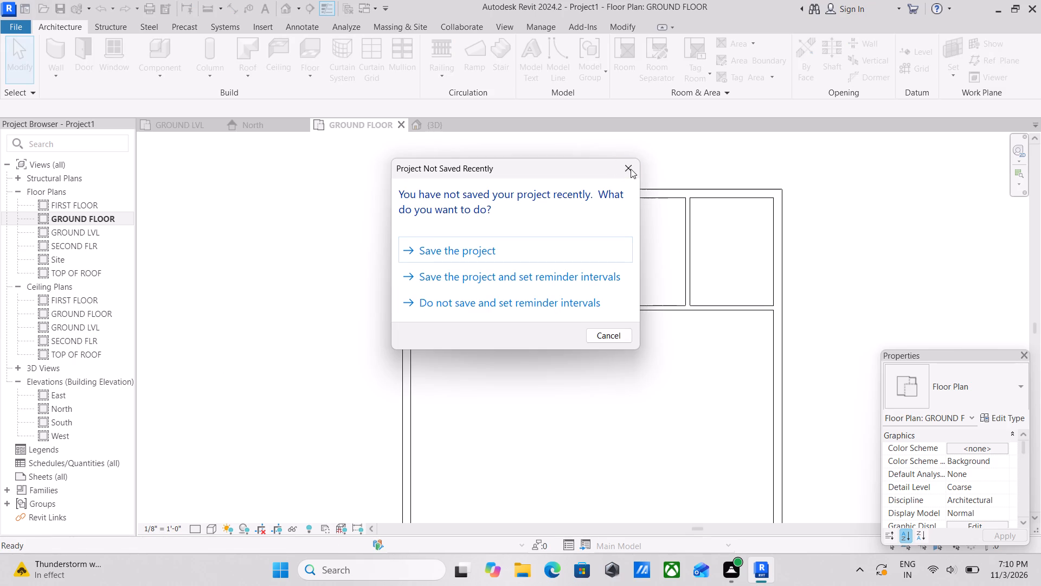
scroll(610, 195, "up", 2)
left_click(611, 193)
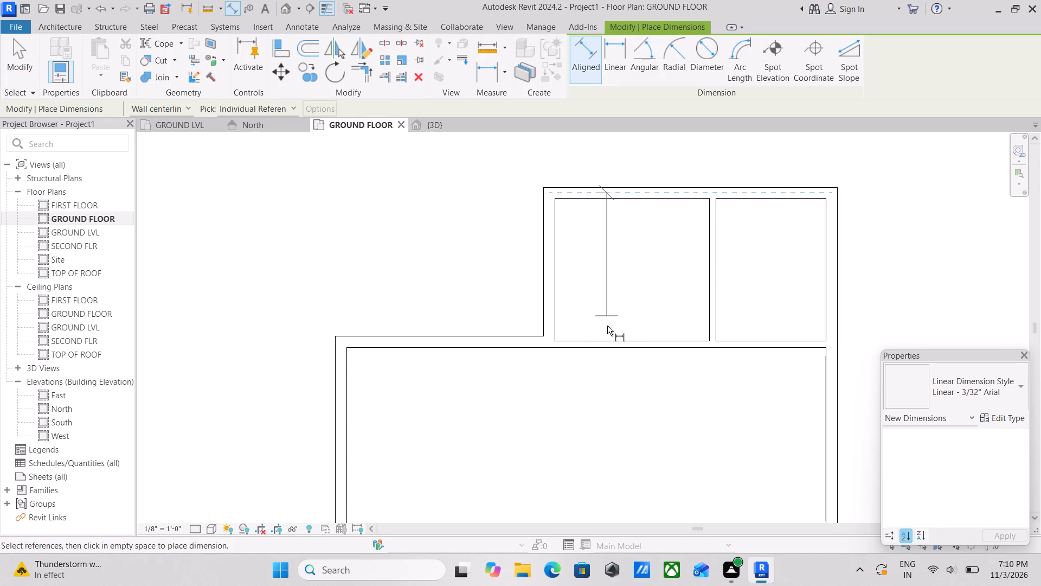
left_click(608, 347)
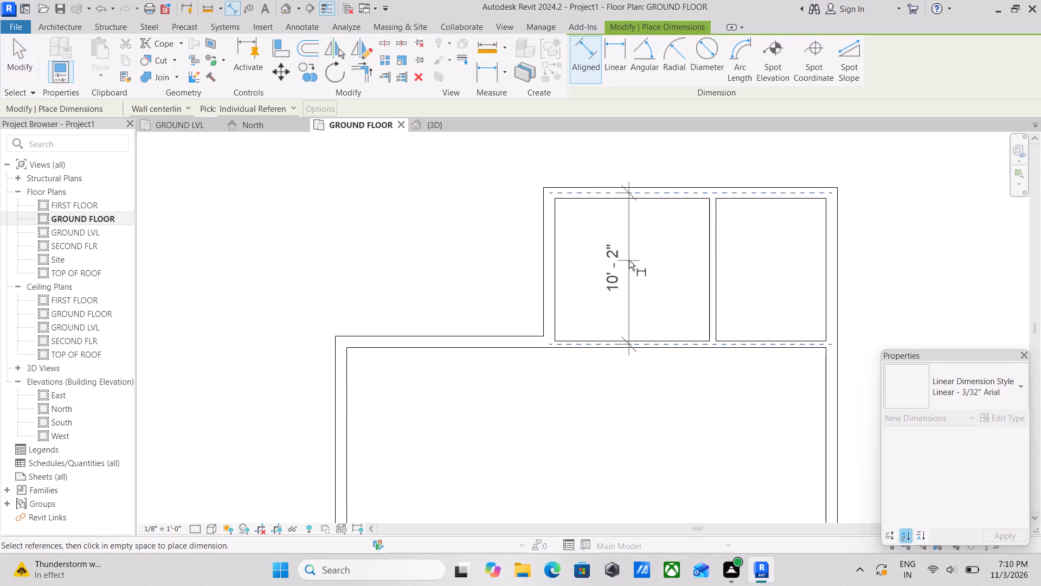
left_click(629, 260)
scroll(659, 187, "up", 4)
key("Escape")
scroll(658, 189, "up", 3)
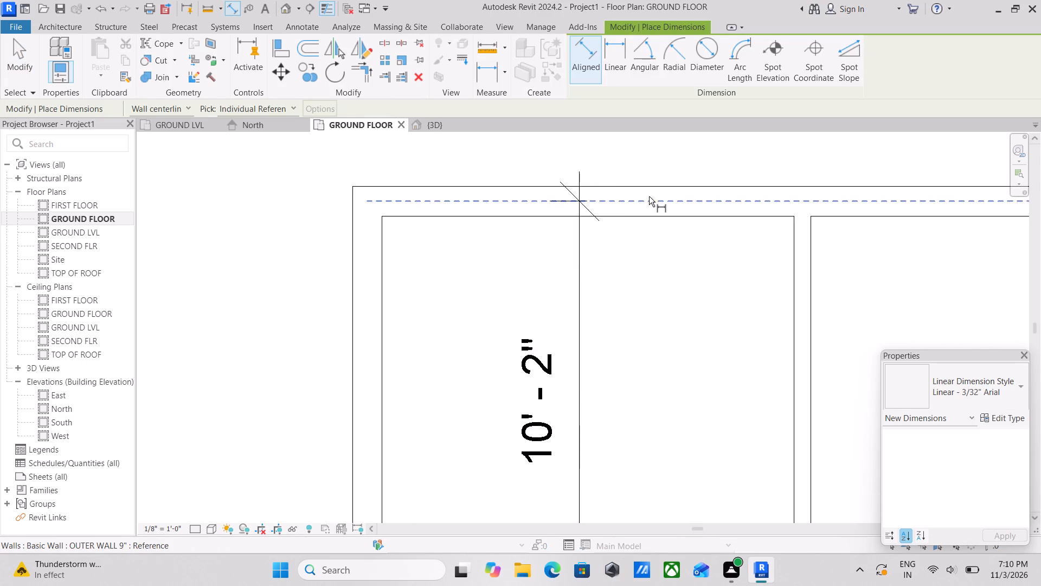
key("Escape")
scroll(621, 205, "up", 3)
key("Escape")
key("Escape")
Move the dimension's upper witness line from the north outer wall's centreline to its inner face.
scroll(573, 295, "down", 4)
middle_click_drag(570, 284, 584, 194)
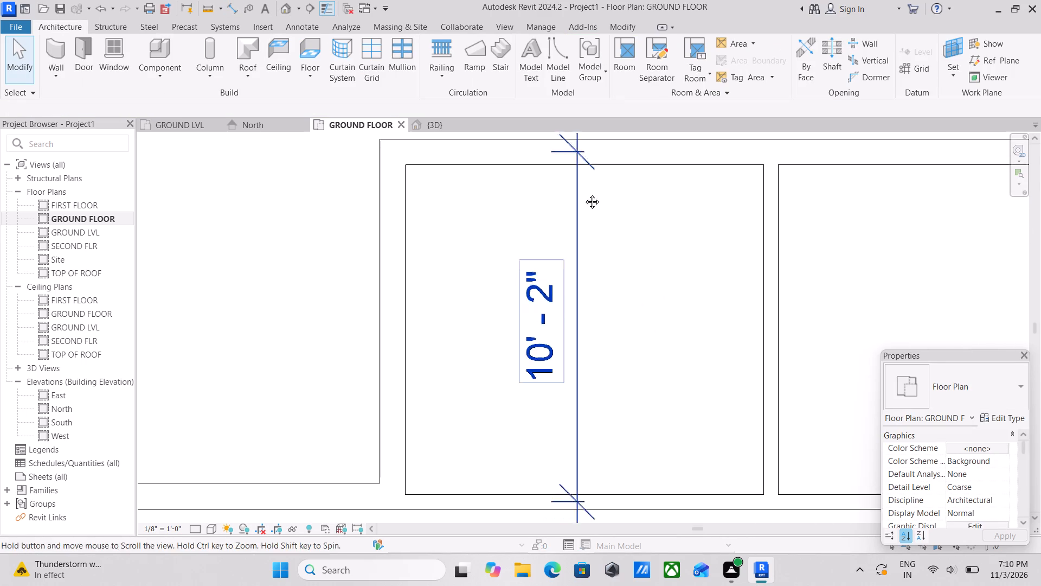
scroll(586, 196, "up", 1)
left_click(582, 247)
scroll(593, 194, "down", 1)
middle_click_drag(593, 194, 615, 279)
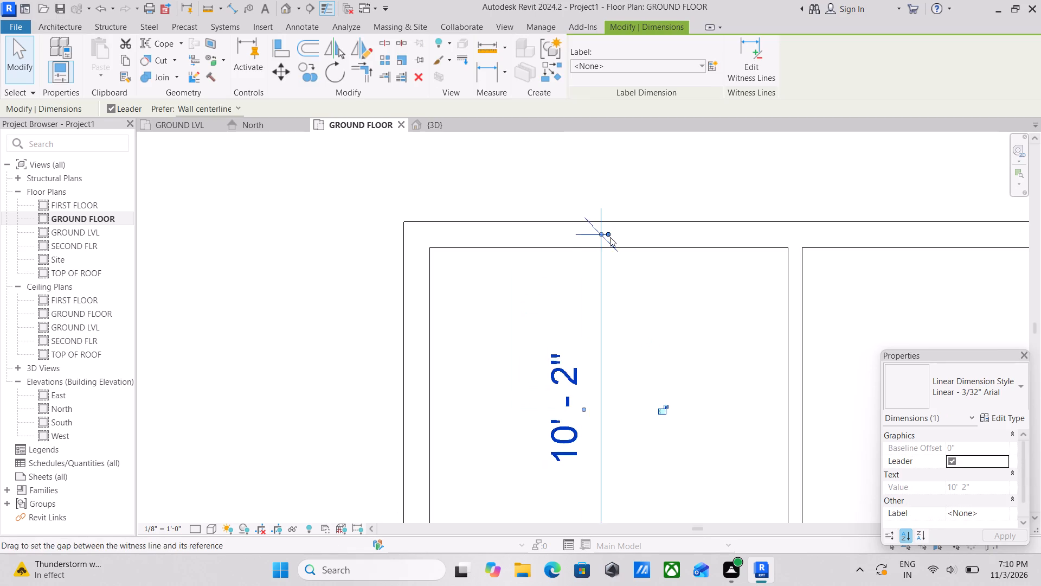
scroll(610, 237, "up", 11)
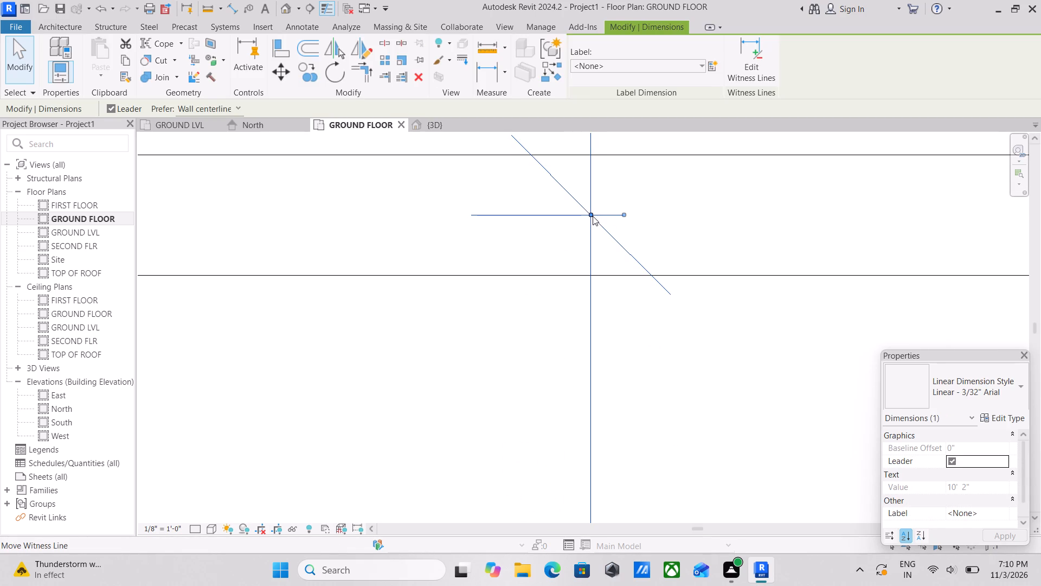
left_click(590, 214)
scroll(595, 216, "down", 5)
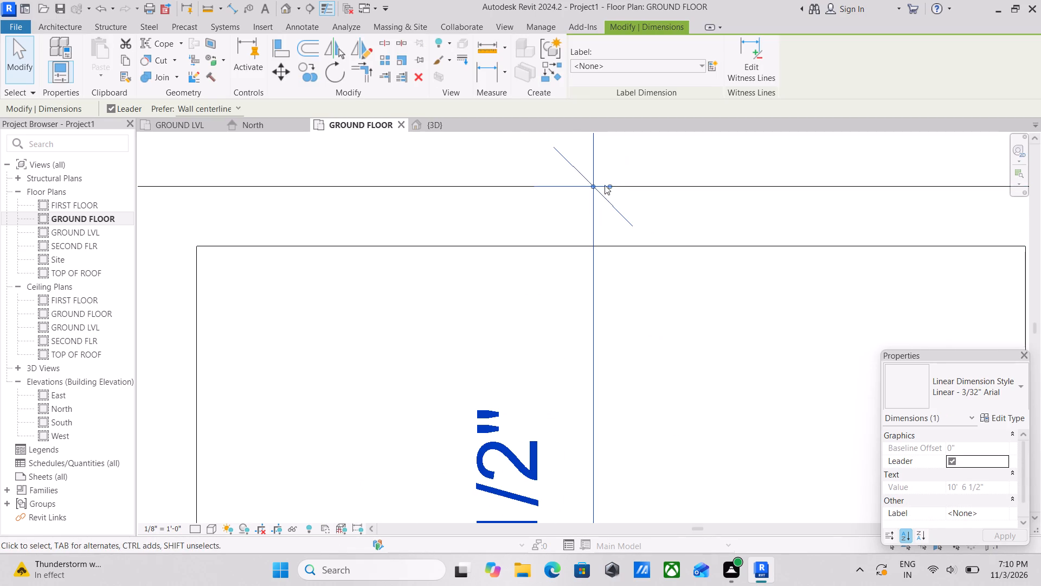
left_click(594, 184)
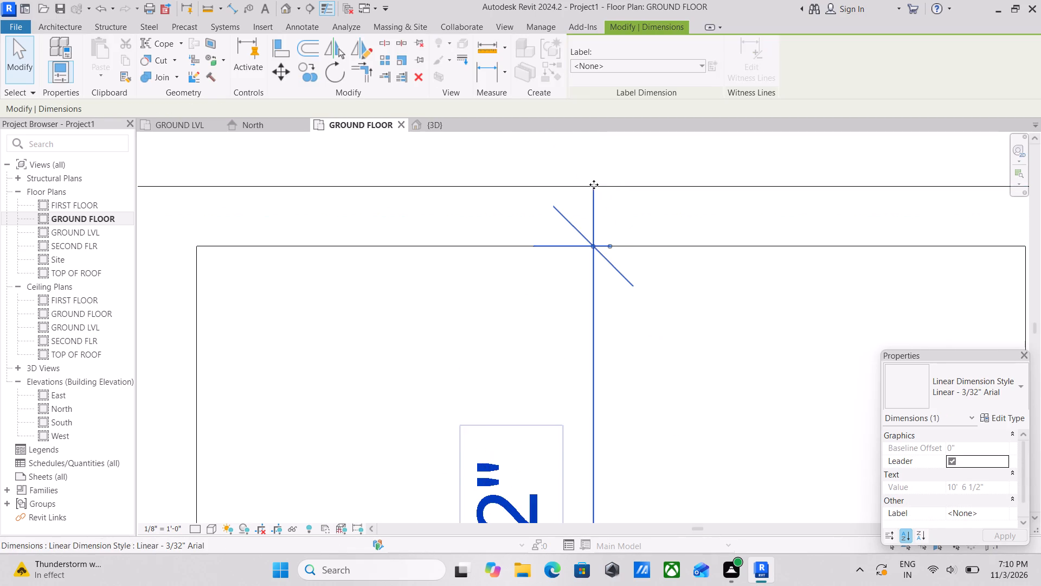
Move the dimension's lower witness line from the partition's centreline to its room-side face.
scroll(616, 231, "down", 8)
middle_click_drag(666, 231, 665, 159)
scroll(609, 418, "up", 5)
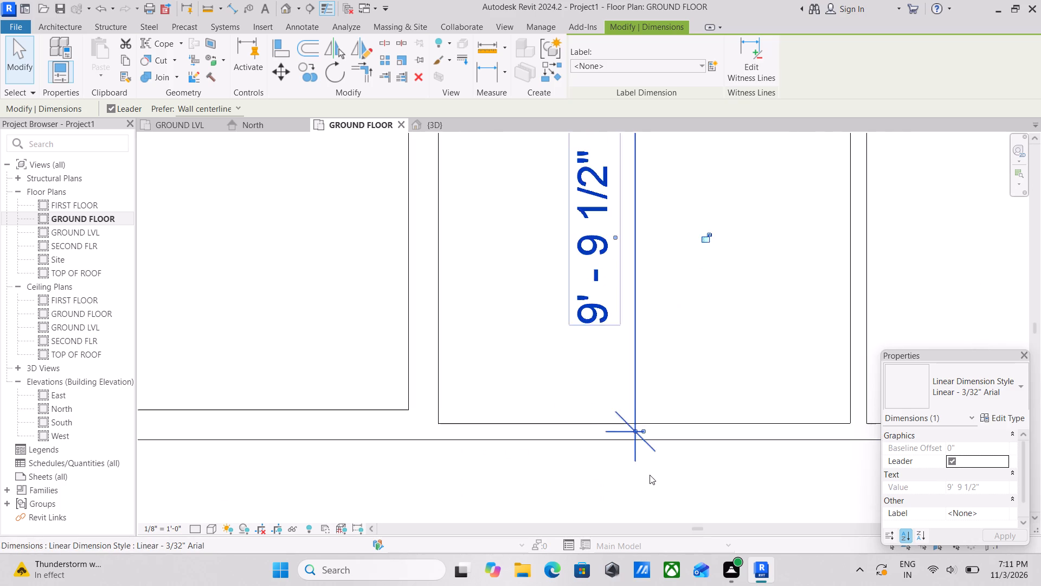
scroll(650, 475, "up", 5)
left_click(609, 373)
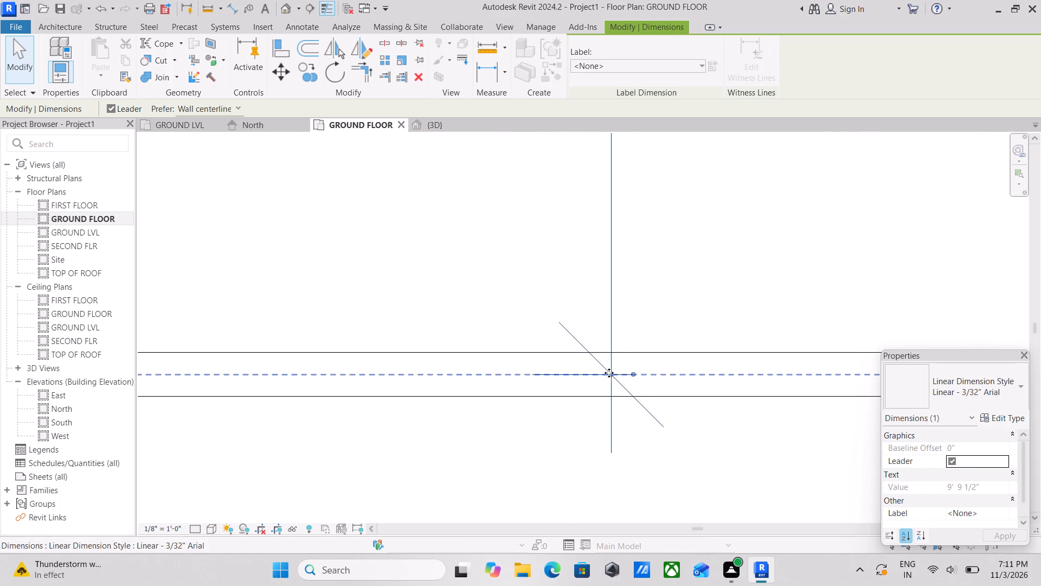
left_click(611, 394)
Move the north outer wall by setting the clear room depth between it and the partition to 11'.
scroll(651, 316, "down", 5)
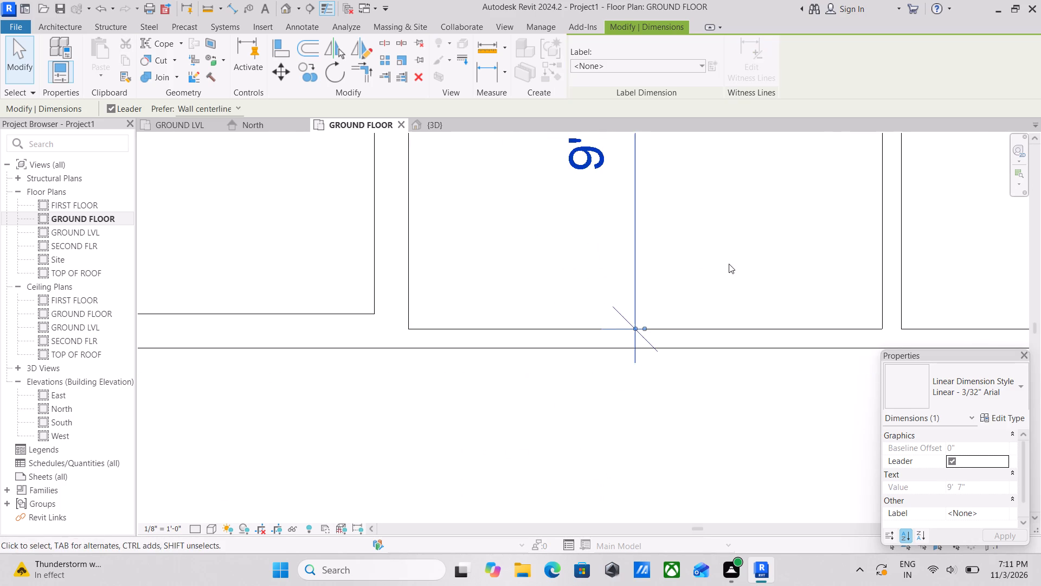
scroll(729, 264, "down", 3)
middle_click_drag(725, 277, 642, 470)
scroll(642, 470, "up", 1)
scroll(656, 387, "down", 4)
middle_click_drag(656, 387, 651, 380)
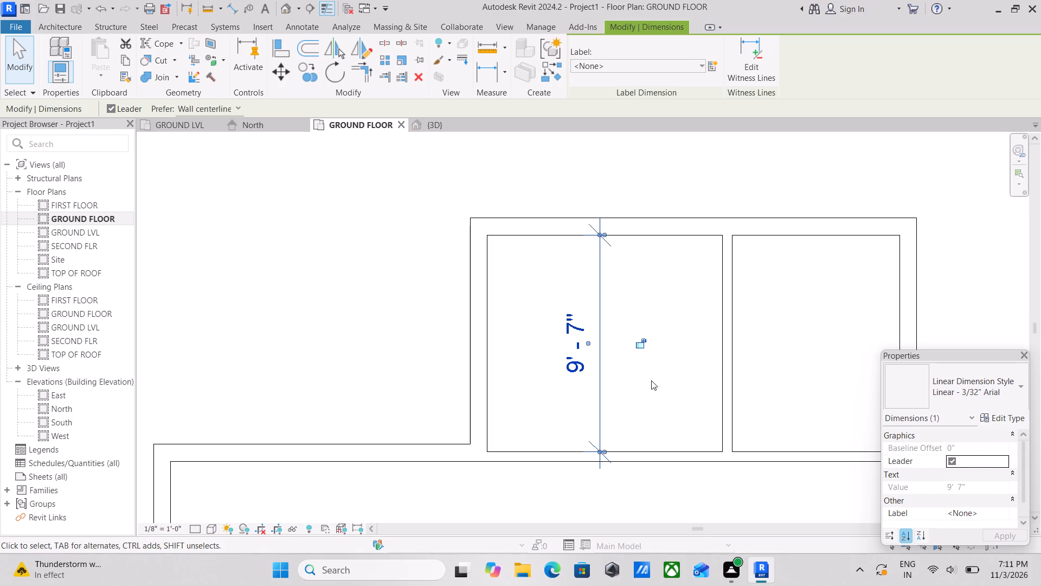
scroll(651, 380, "down", 2)
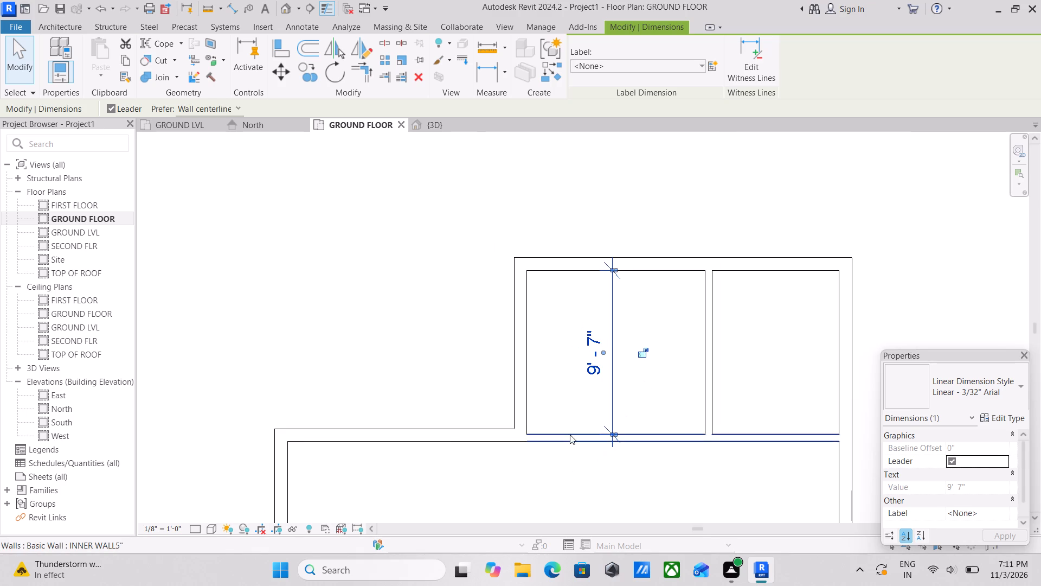
left_click(570, 435)
left_click(588, 266)
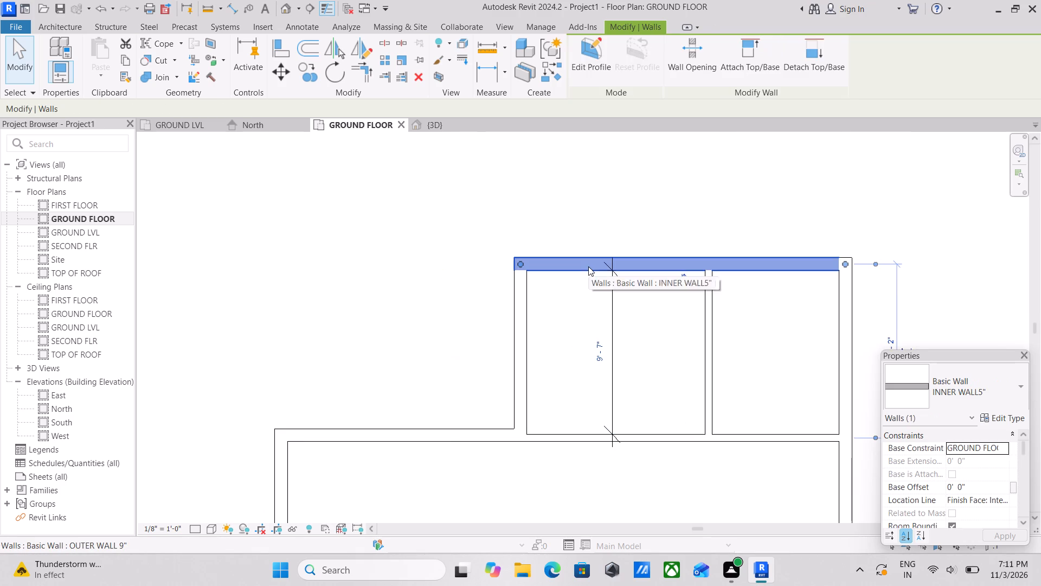
left_click(597, 344)
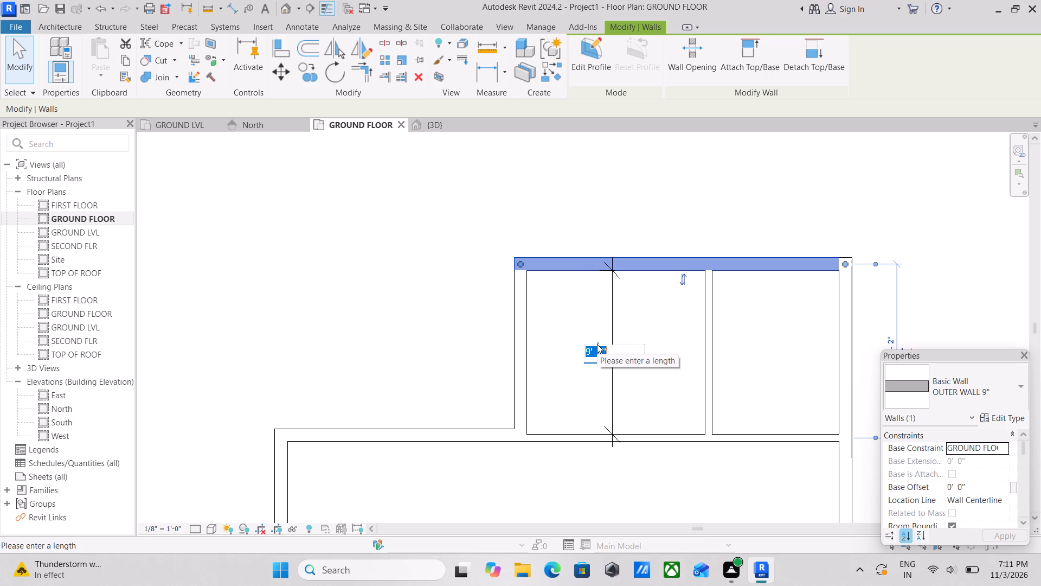
type("11")
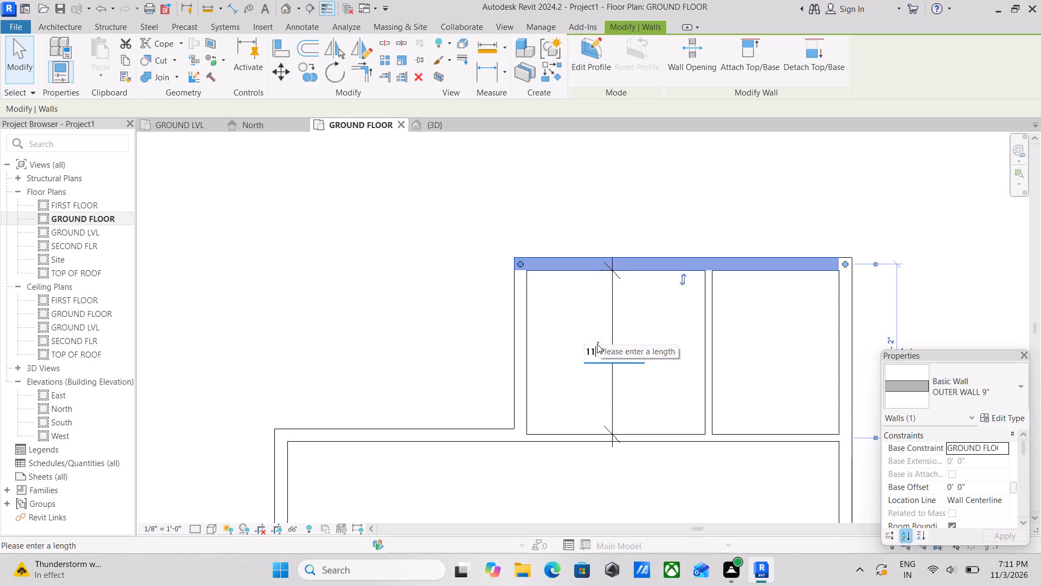
key("apostrophe")
key("Return")
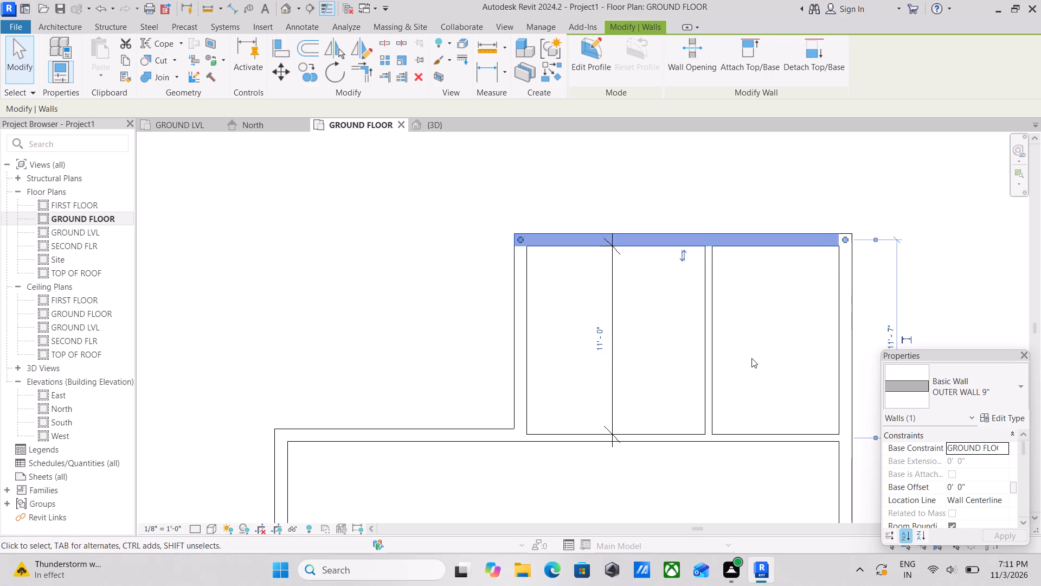
key("Escape")
Delete the room-depth dimension inside the northern block.
scroll(741, 352, "down", 4)
scroll(739, 355, "up", 1)
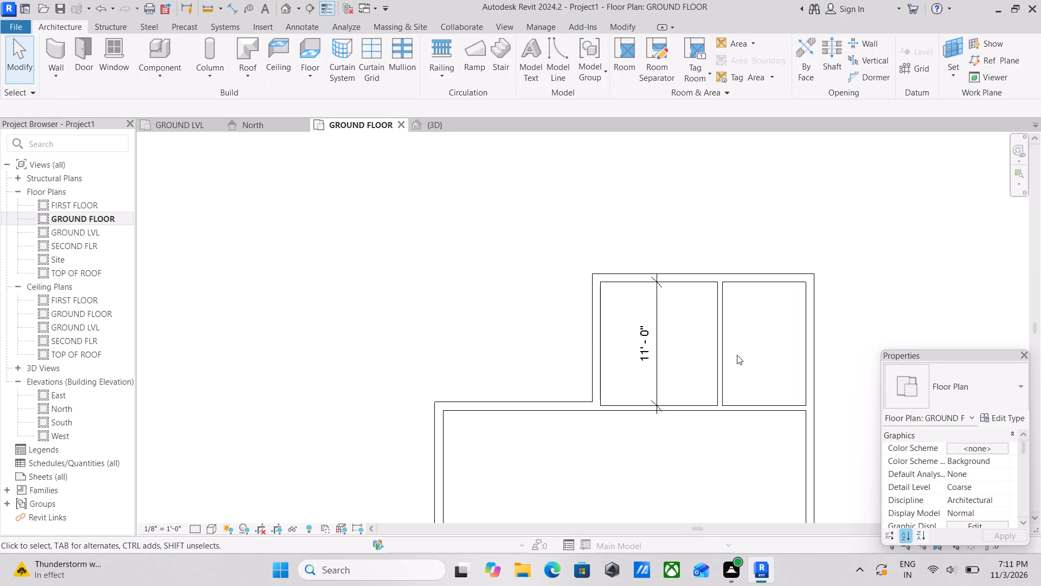
right_click(658, 323)
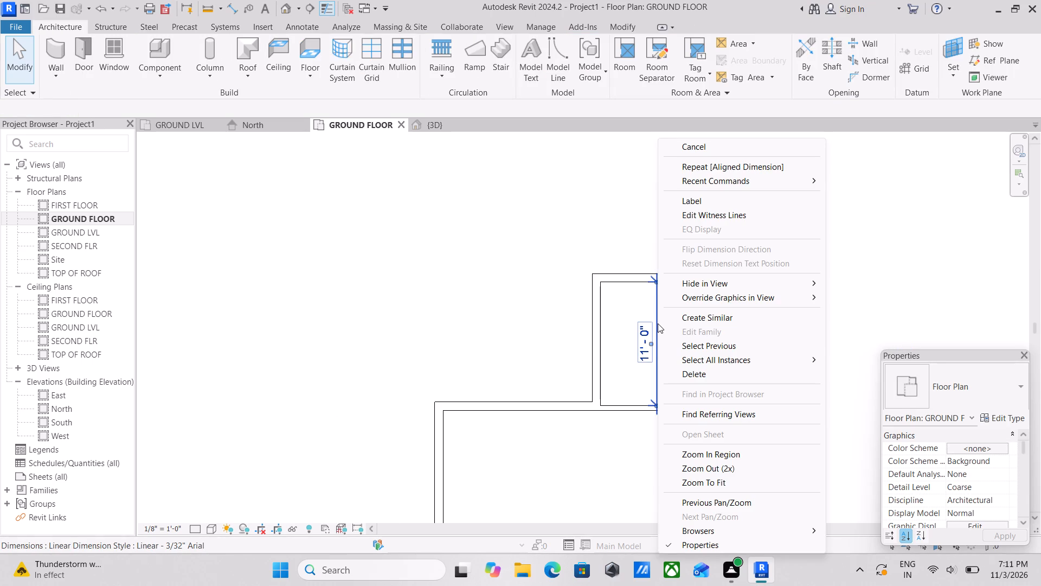
left_click(675, 373)
Examine the ground-floor plan from the northern rooms through the large central area to the southern wing.
scroll(625, 351, "down", 1)
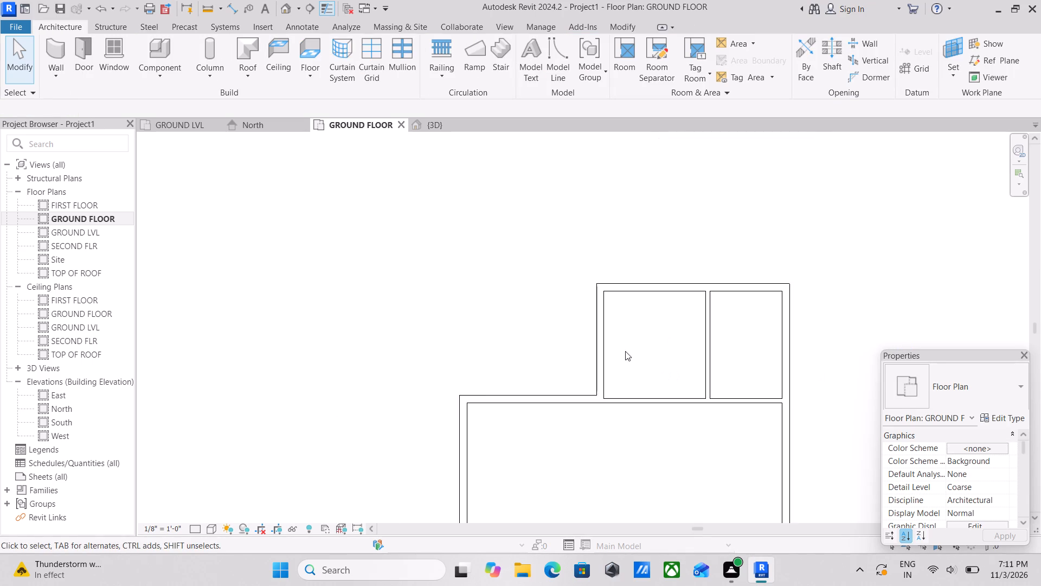
scroll(625, 351, "down", 1)
middle_click_drag(638, 352, 628, 330)
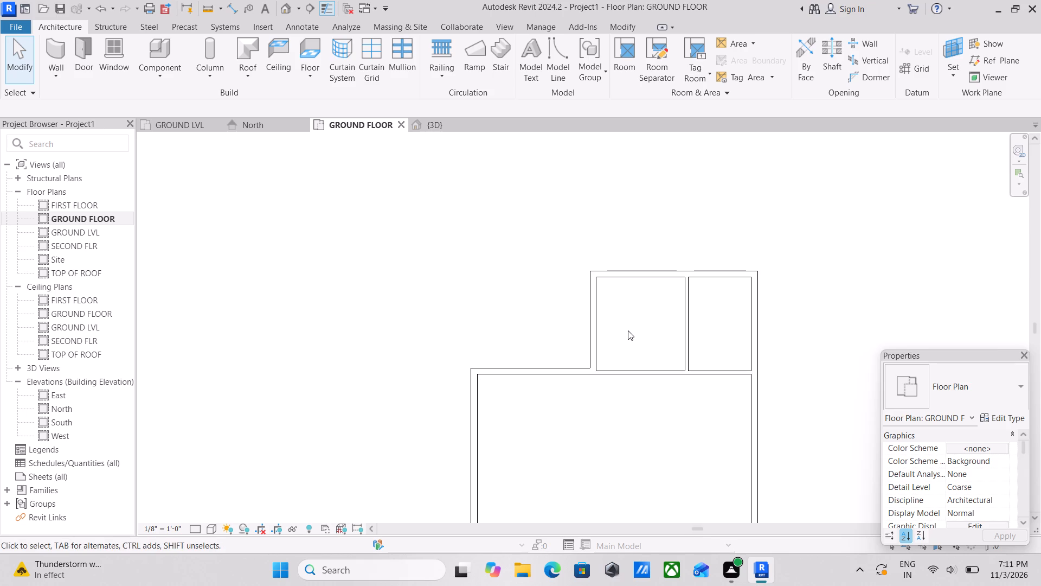
scroll(660, 327, "down", 1)
scroll(719, 390, "up", 1)
scroll(656, 350, "down", 1)
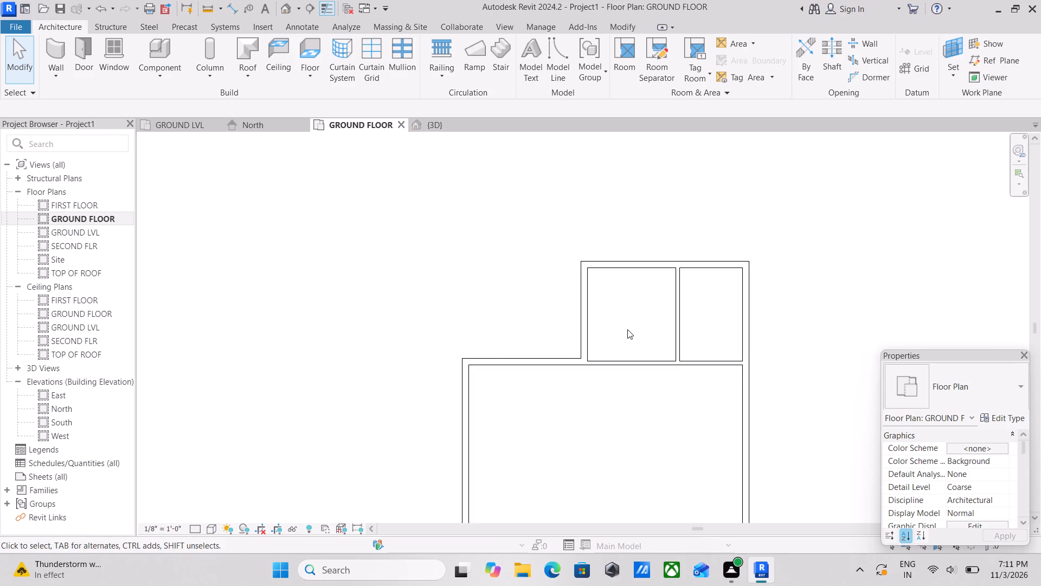
scroll(627, 329, "down", 1)
middle_click_drag(627, 323, 631, 284)
scroll(633, 283, "up", 1)
scroll(617, 369, "down", 2)
middle_click_drag(617, 368, 627, 321)
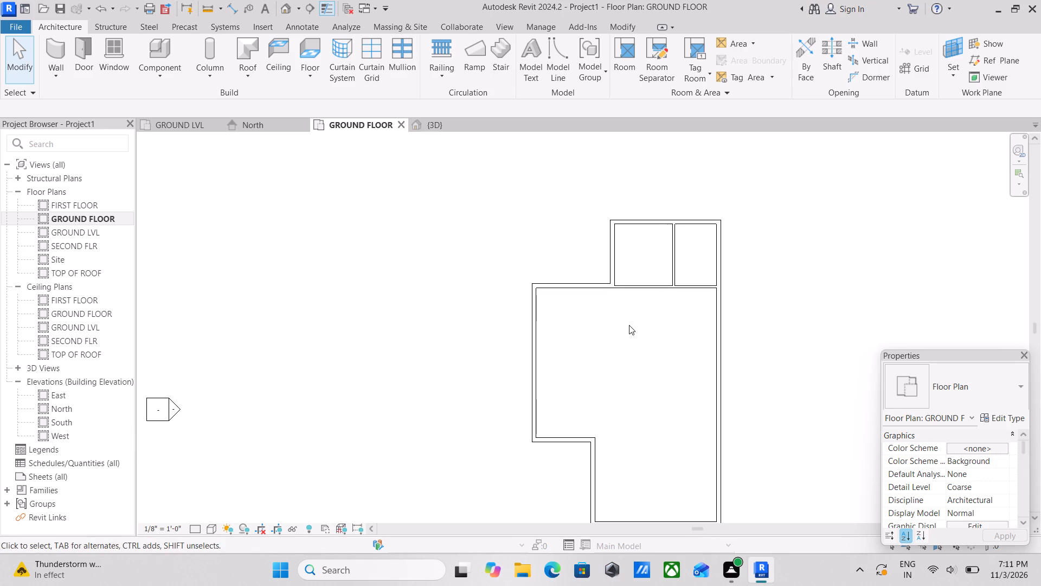
scroll(619, 339, "down", 2)
middle_click_drag(619, 339, 650, 295)
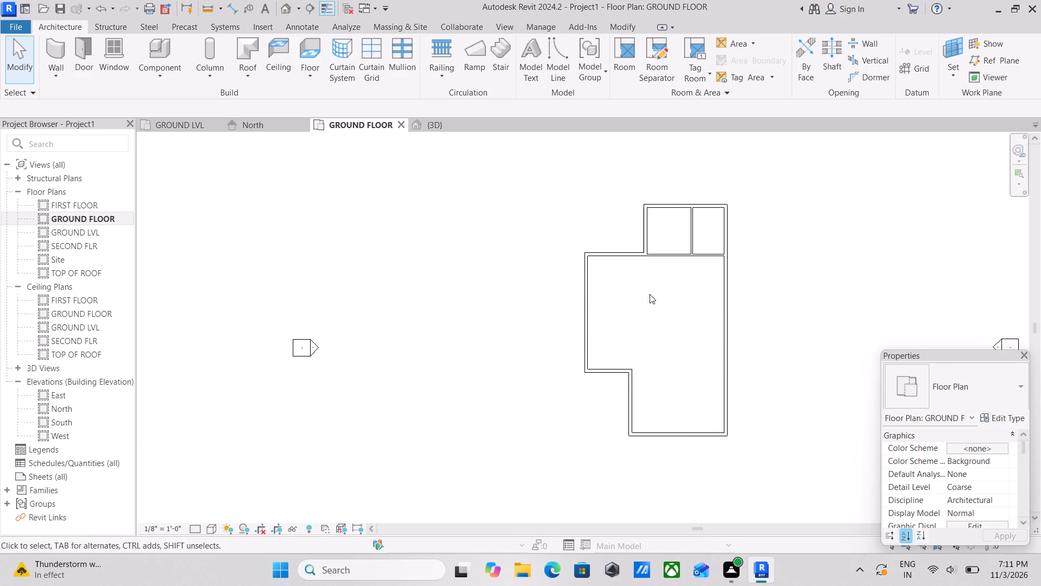
scroll(649, 294, "up", 6)
scroll(688, 335, "down", 3)
middle_click(688, 335)
scroll(696, 351, "up", 1)
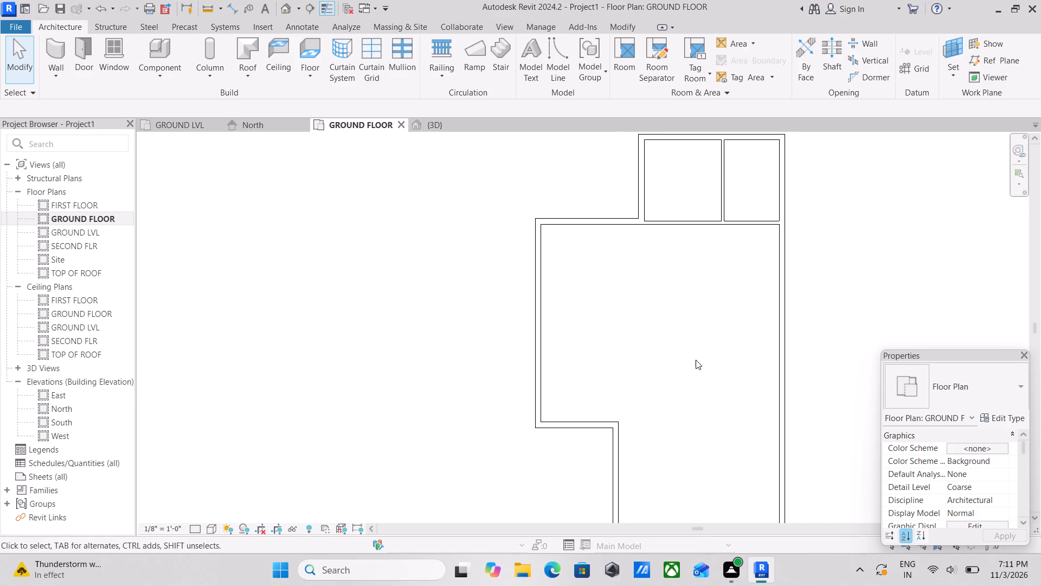
scroll(680, 392, "down", 1)
middle_click_drag(679, 393, 679, 393)
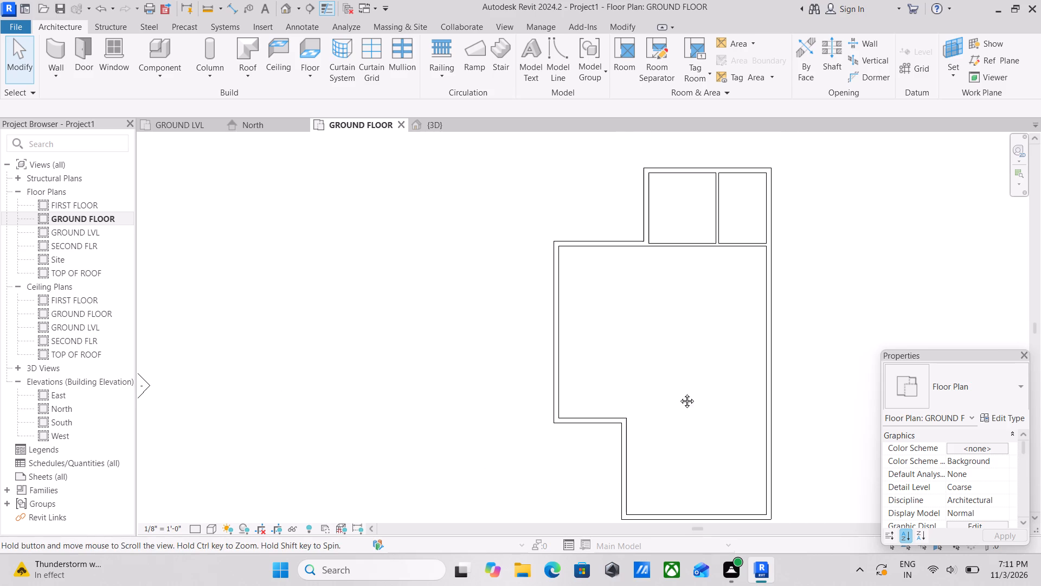
middle_click_drag(679, 393, 674, 335)
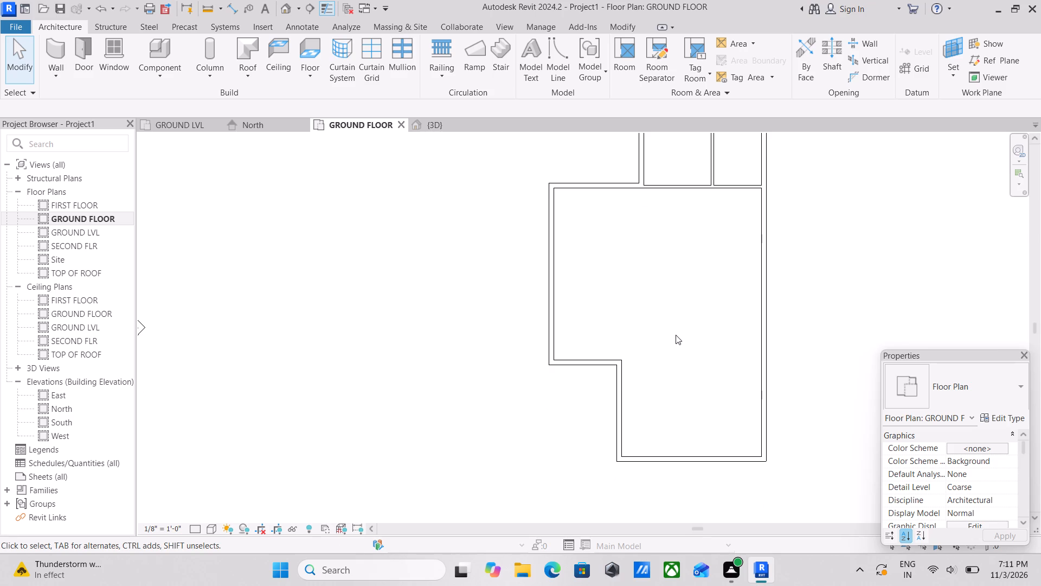
scroll(663, 334, "up", 2)
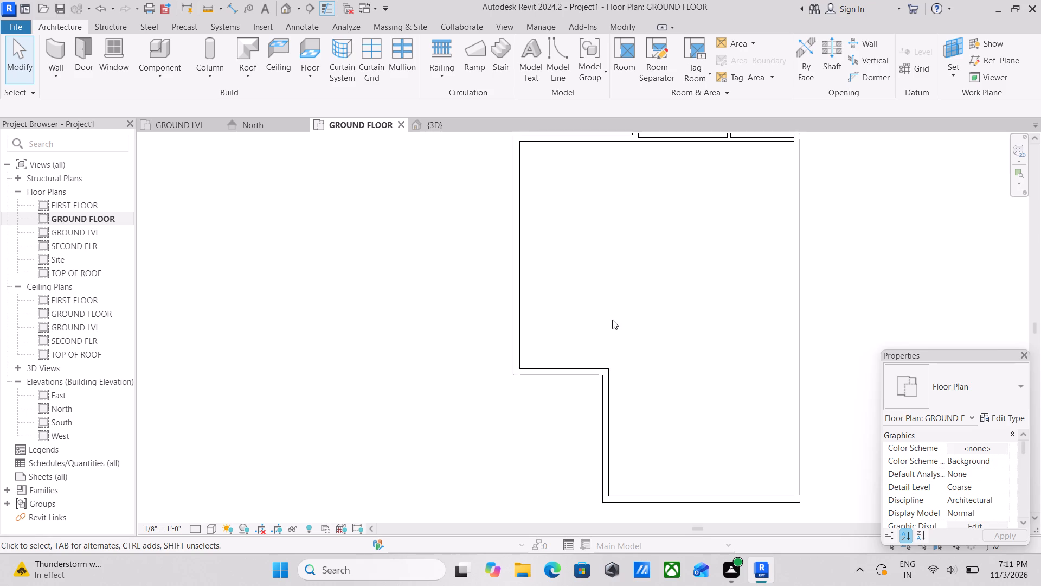
Open the default 3D view of the building model.
scroll(612, 320, "down", 2)
middle_click_drag(612, 320, 630, 332)
scroll(641, 334, "down", 3)
middle_click_drag(641, 334, 641, 343)
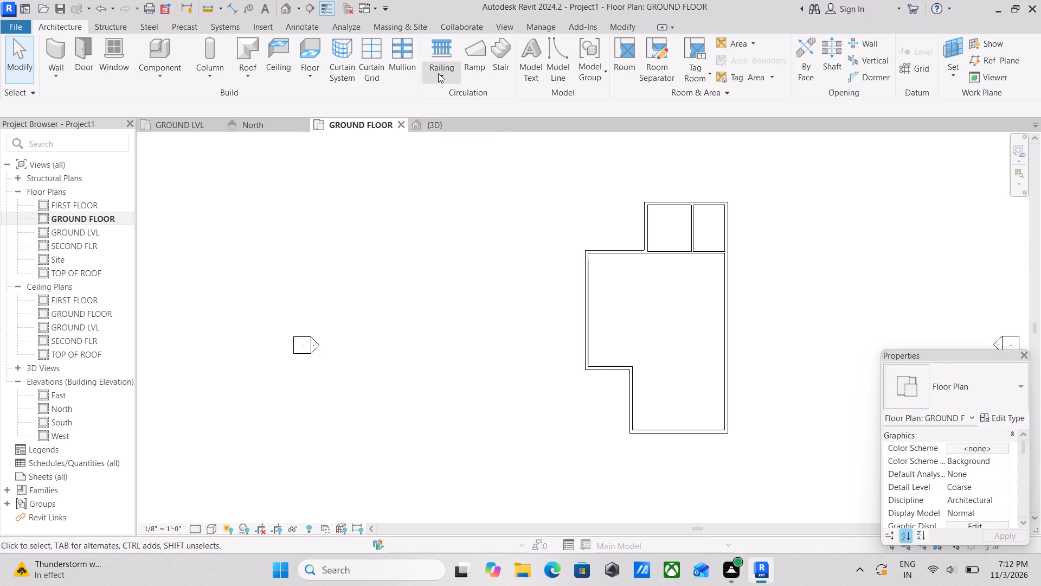
left_click(425, 119)
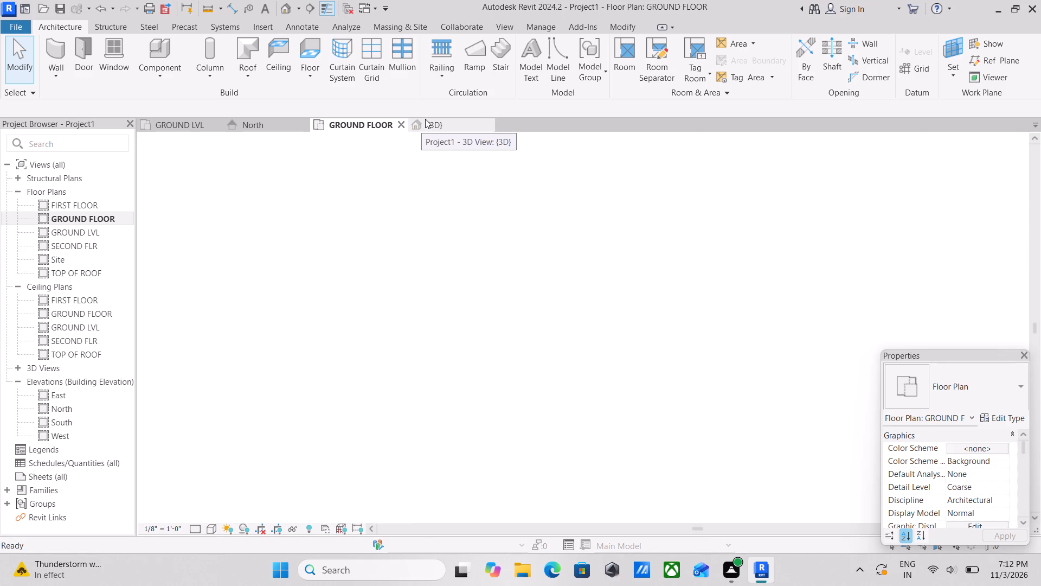
scroll(765, 309, "down", 1)
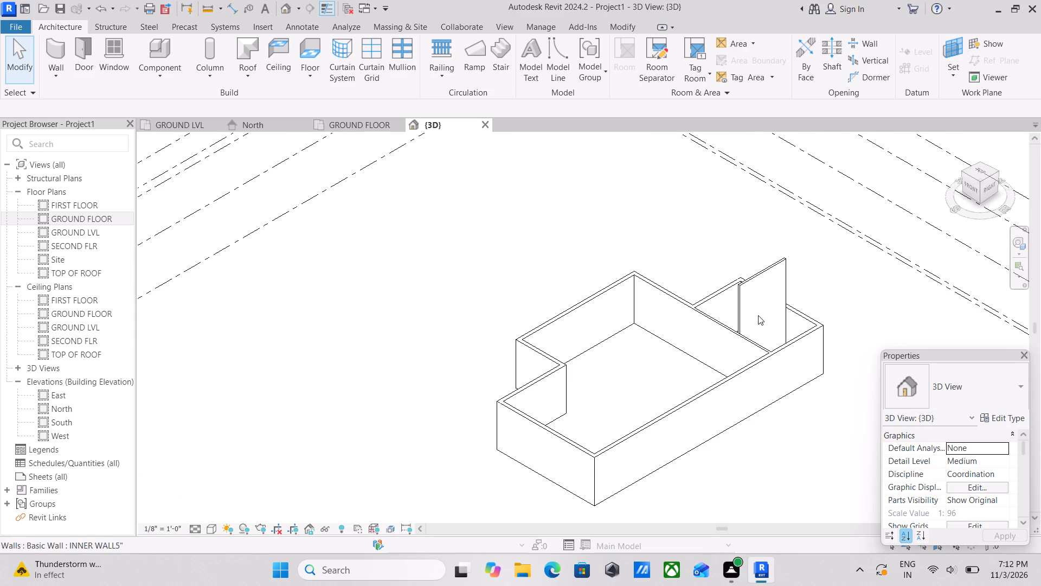
Align the top of the overly tall inner partition in the northern block with the top face of the outer wall.
scroll(758, 315, "down", 1)
scroll(757, 316, "up", 1)
scroll(757, 316, "down", 2)
middle_click_drag(756, 319, 569, 361)
middle_click_drag(655, 353, 568, 294)
scroll(555, 376, "up", 3)
scroll(556, 454, "up", 4)
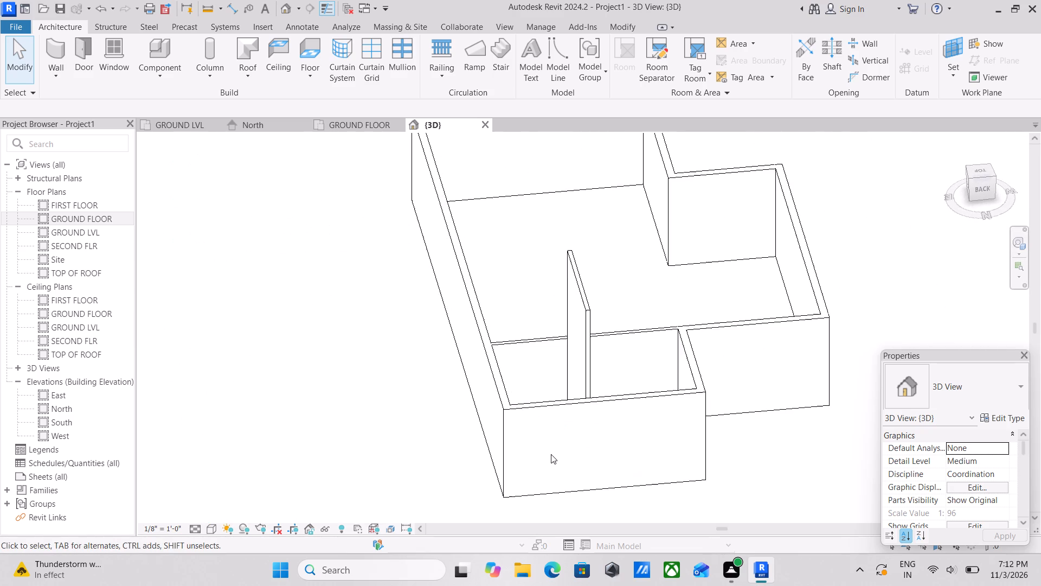
scroll(551, 454, "up", 2)
type("AL")
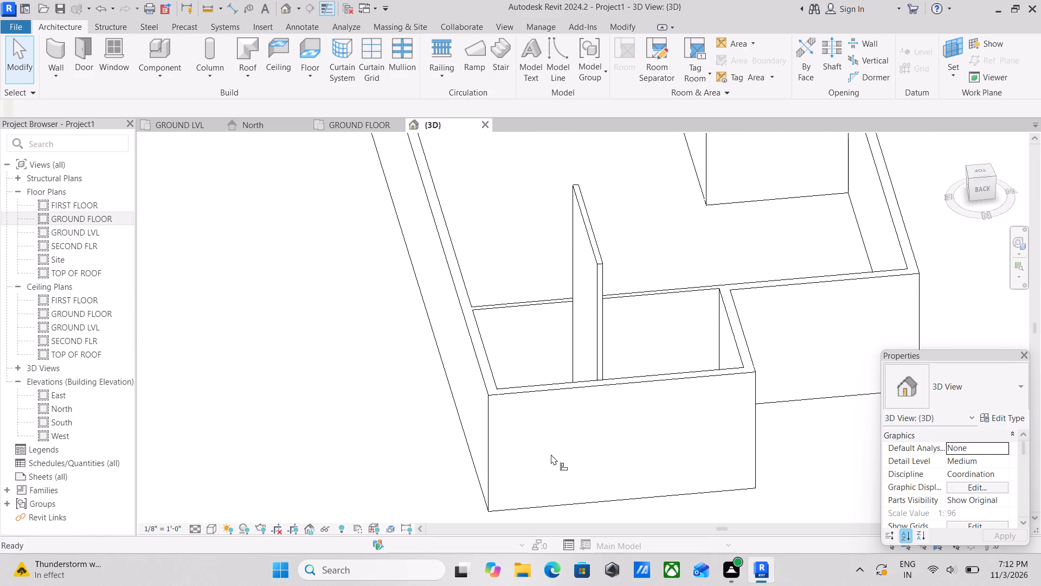
scroll(592, 248, "up", 4)
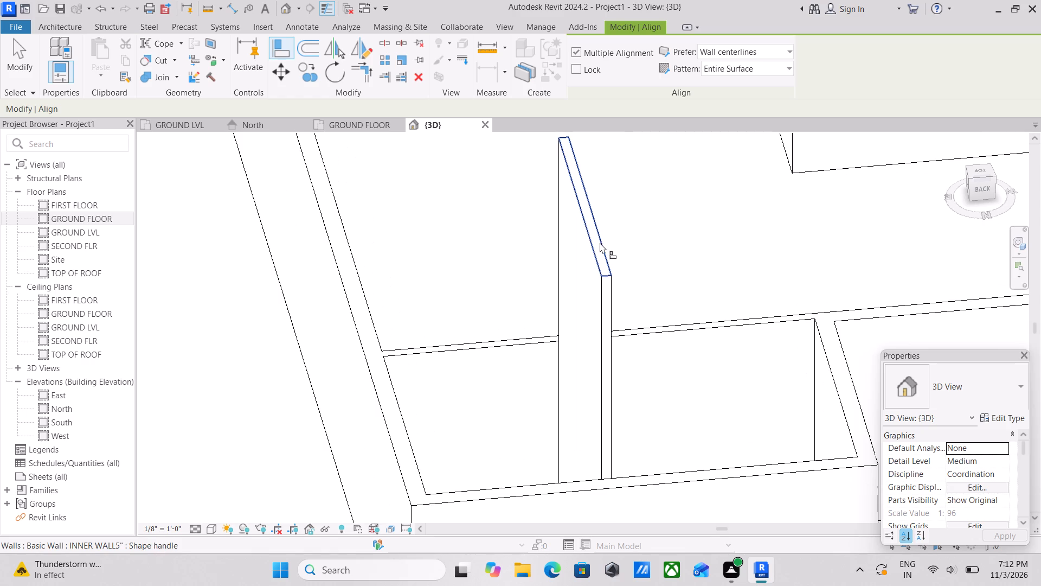
left_click(393, 400)
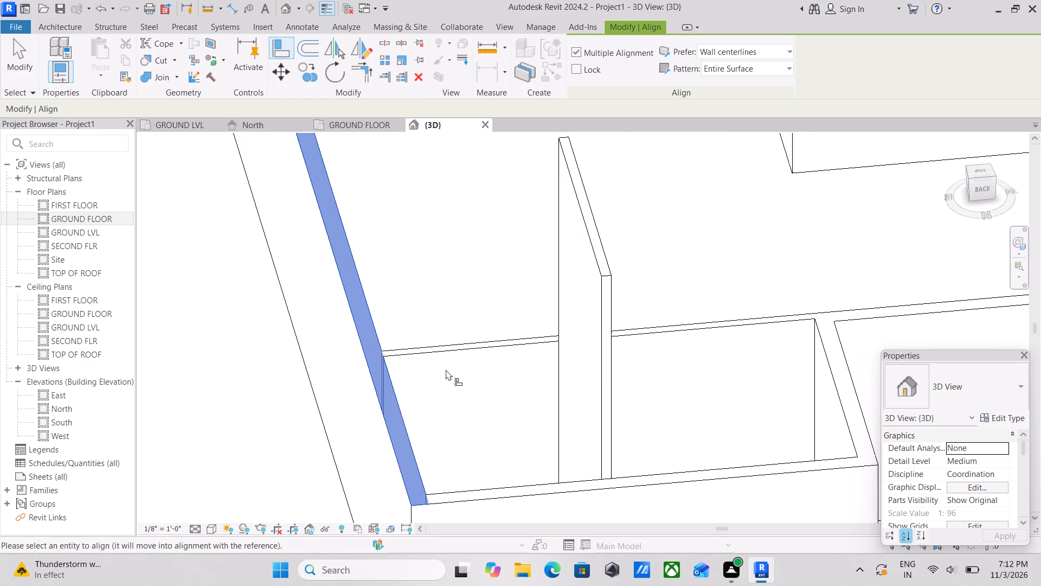
left_click(608, 251)
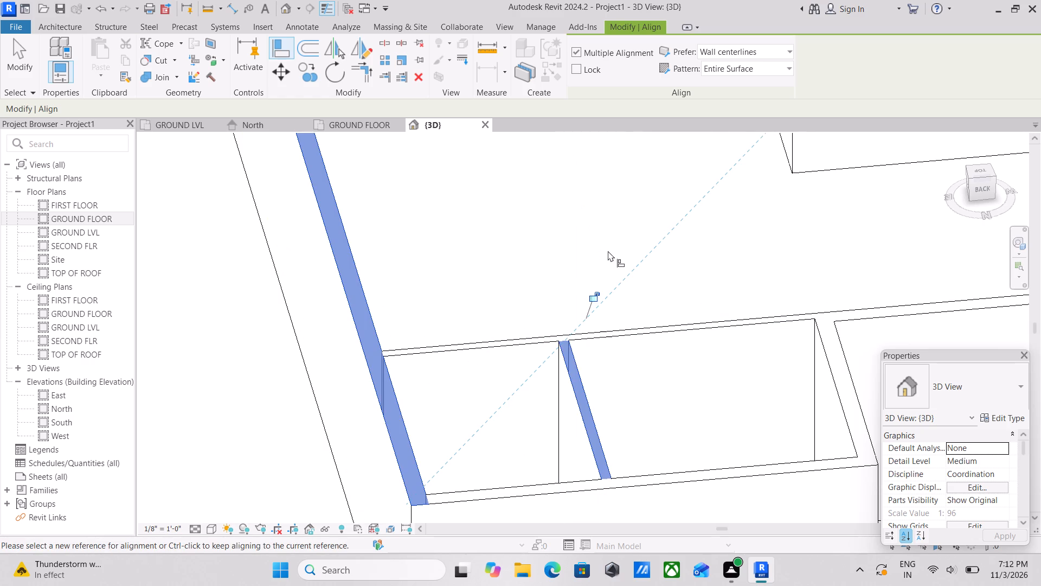
scroll(606, 271, "down", 3)
key("Escape")
scroll(606, 271, "down", 3)
key("Escape")
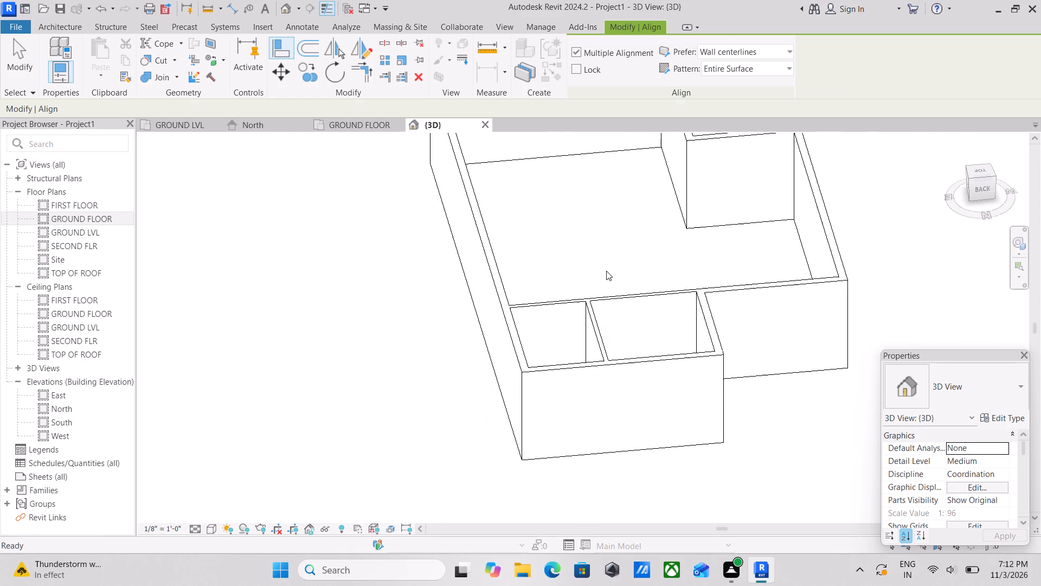
Examine the walls in 3D from several sides, comparing their heights with the level lines in the front view.
scroll(609, 272, "down", 7)
middle_click_drag(609, 289, 797, 251)
middle_click_drag(738, 264, 864, 359, "shift")
middle_click_drag(665, 277, 688, 292, "shift")
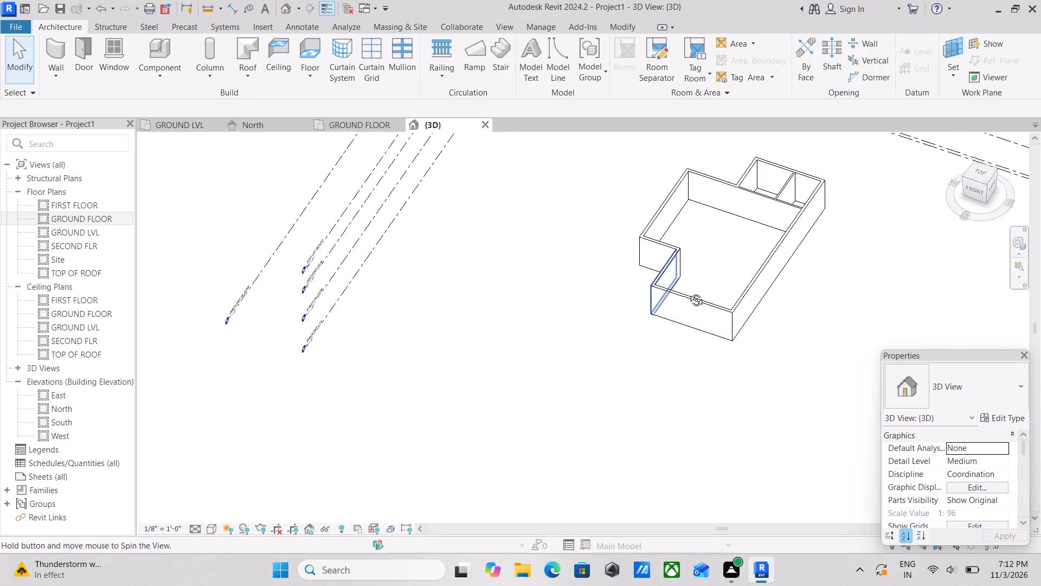
middle_click_drag(688, 292, 708, 303, "shift")
middle_click_drag(701, 287, 632, 457)
scroll(654, 422, "up", 1)
middle_click_drag(653, 378, 671, 352, "shift")
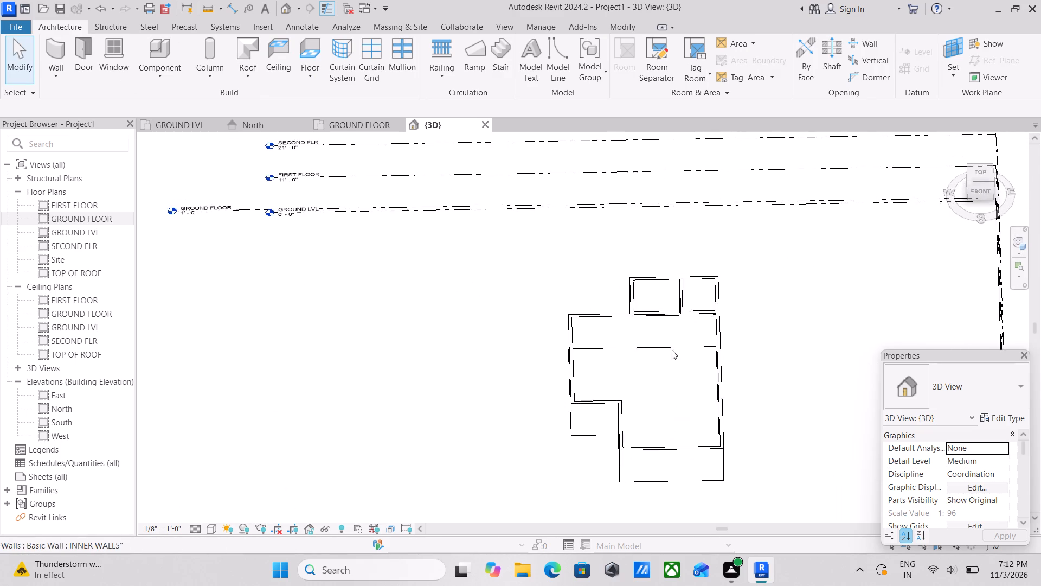
left_click(976, 192)
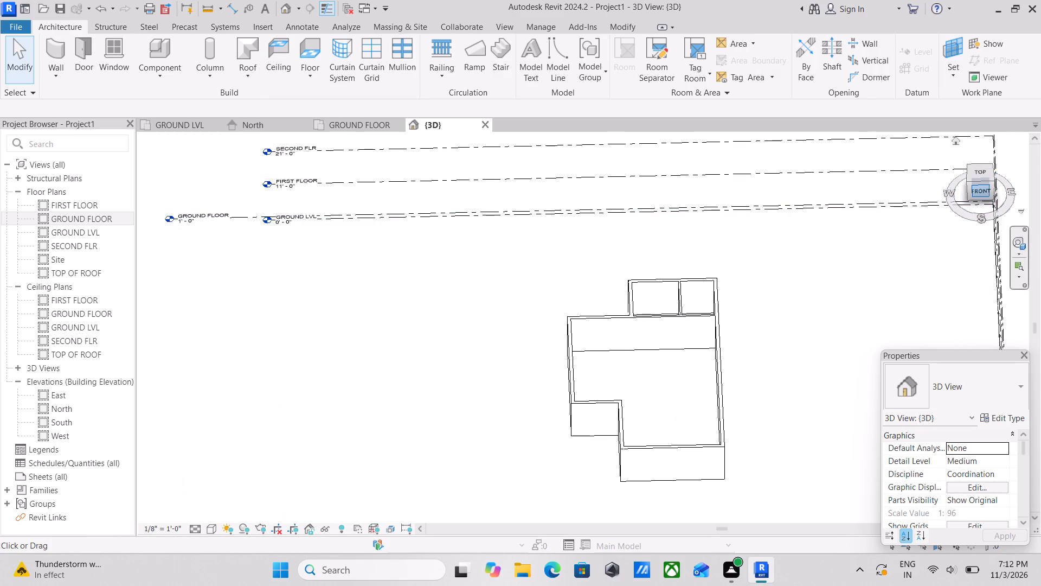
scroll(670, 370, "up", 10)
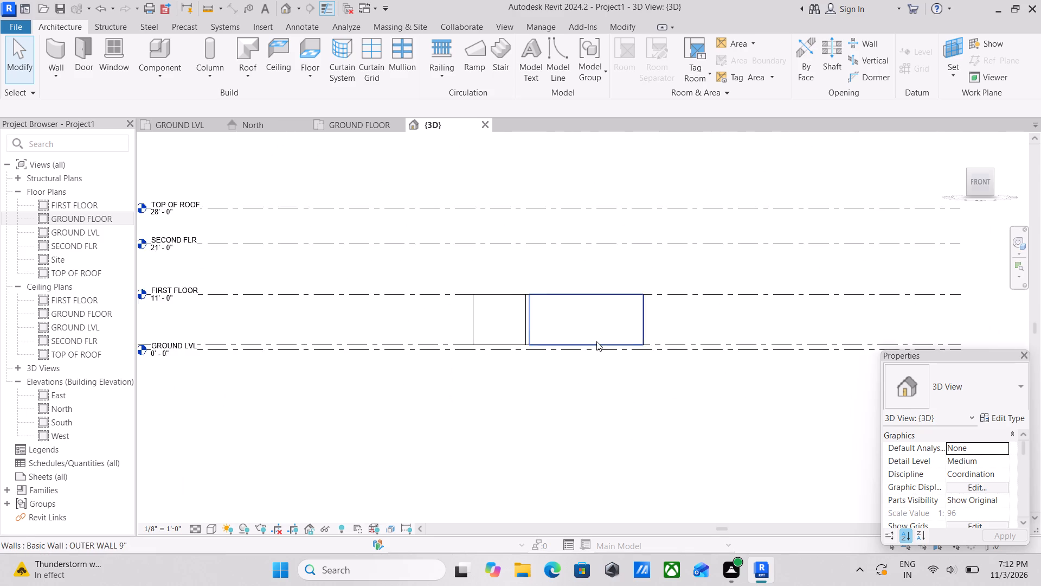
scroll(596, 341, "up", 1)
scroll(471, 308, "up", 2)
scroll(521, 307, "down", 6)
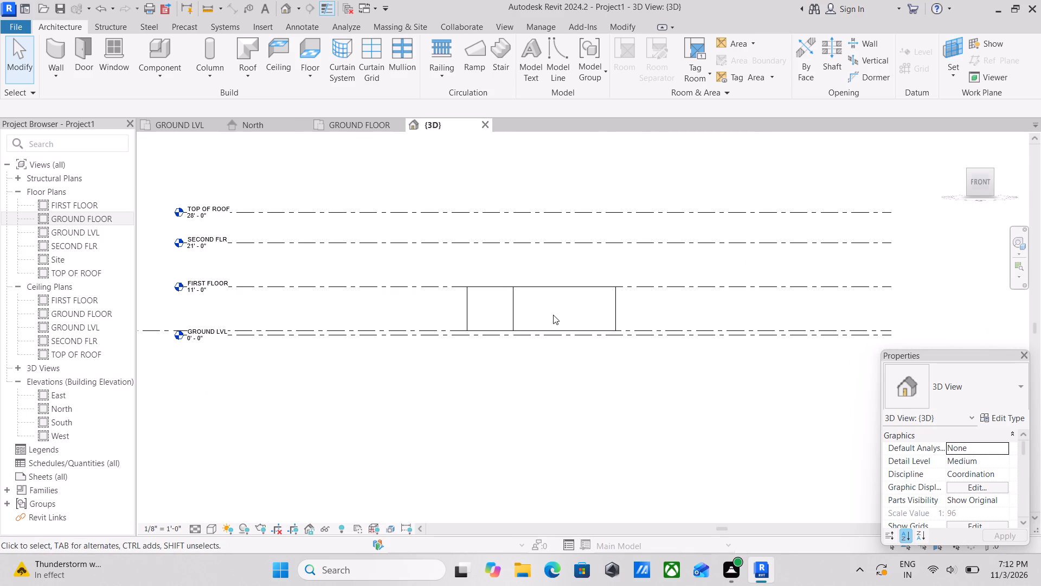
middle_click_drag(554, 313, 545, 448, "shift")
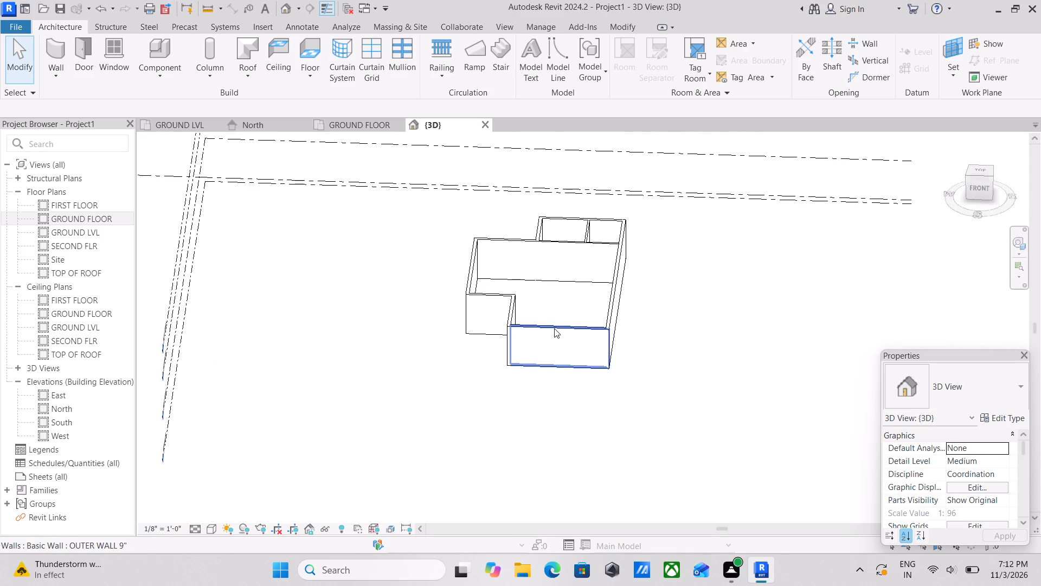
Copy all OUTER WALL 9" walls plus the partition closing the northern block, and paste them aligned to the FIRST FLOOR level.
left_click(554, 328)
type("SA")
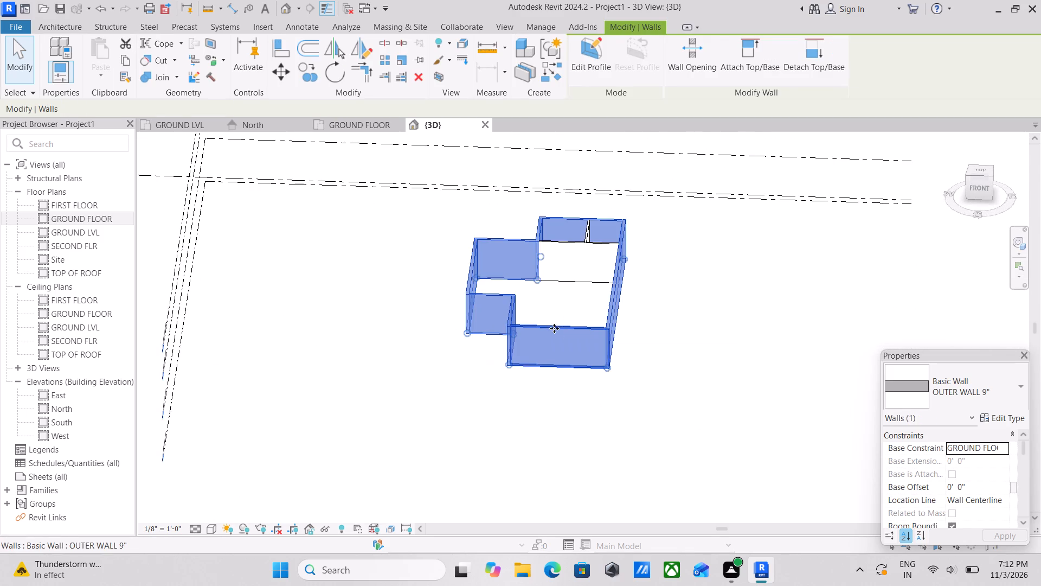
scroll(594, 279, "up", 3)
middle_click_drag(595, 283, 597, 319)
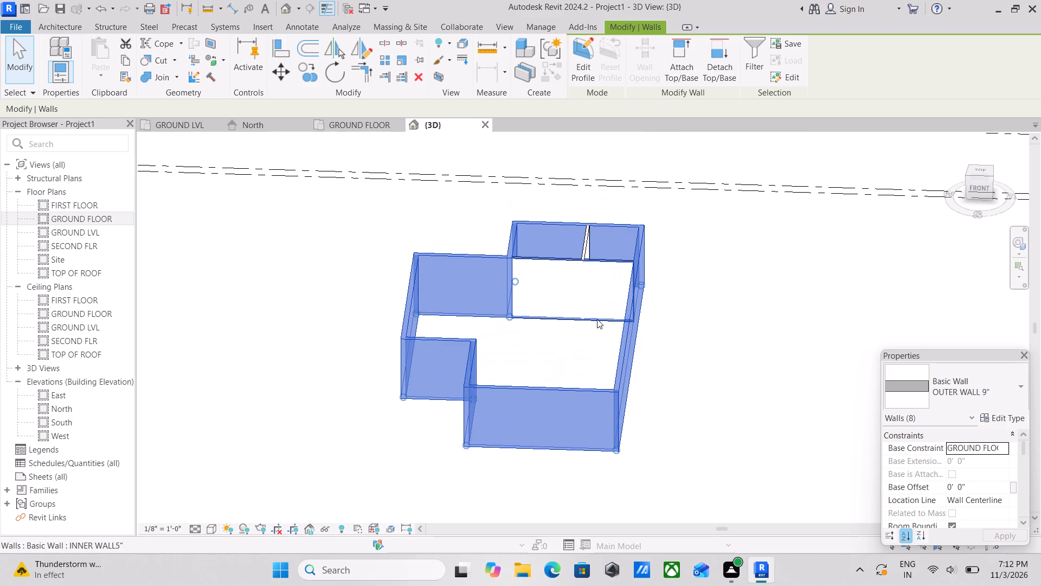
left_click(592, 264, "ctrl")
scroll(592, 264, "down", 3)
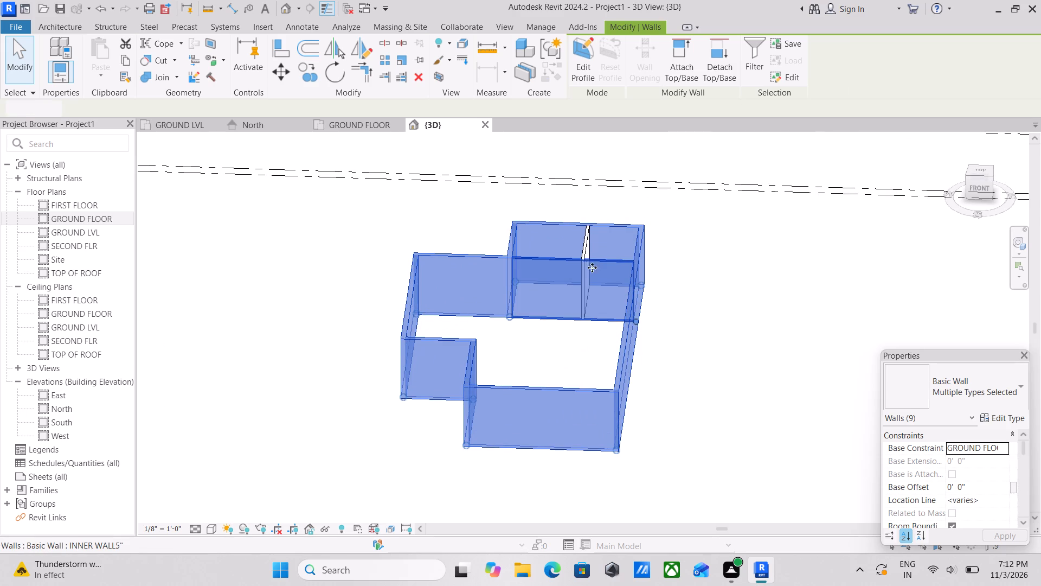
left_click(983, 193)
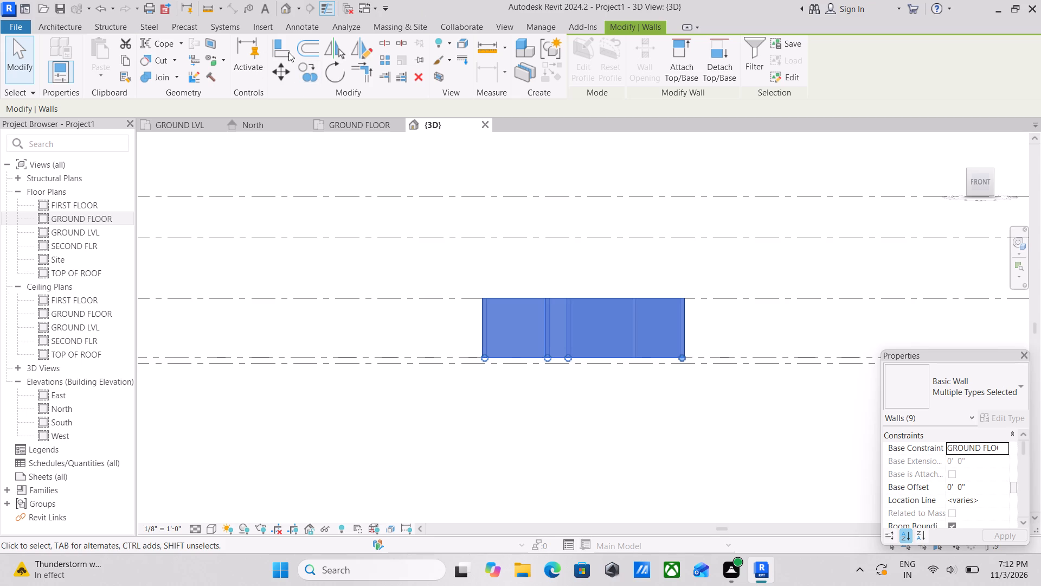
left_click(127, 57)
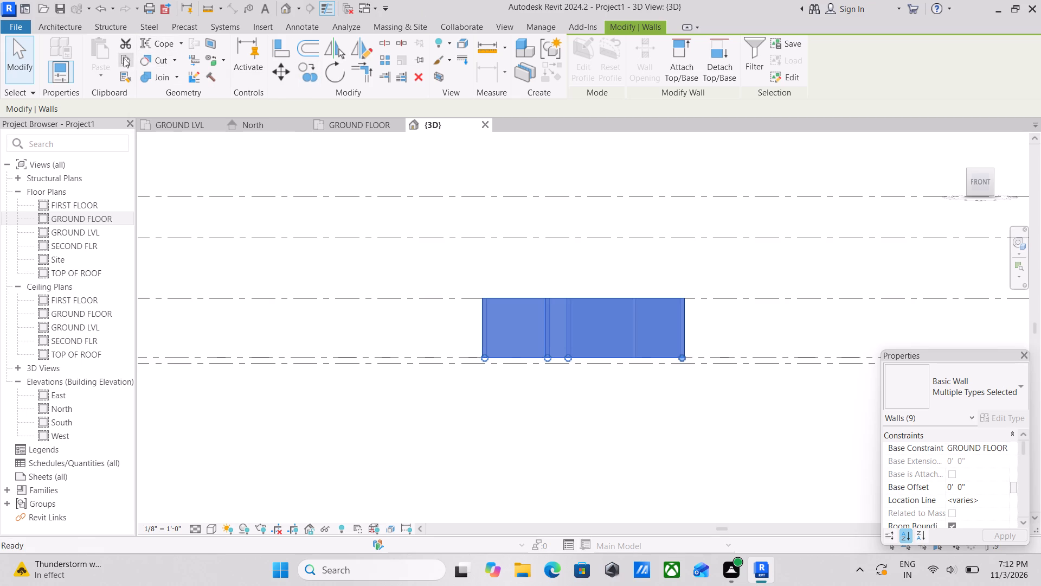
left_click(104, 69)
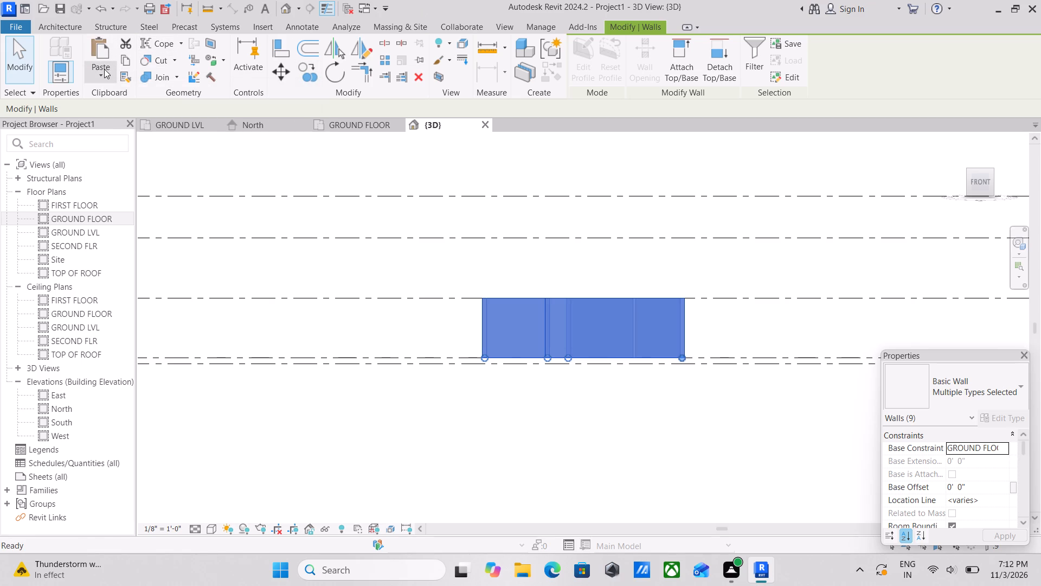
left_click(194, 119)
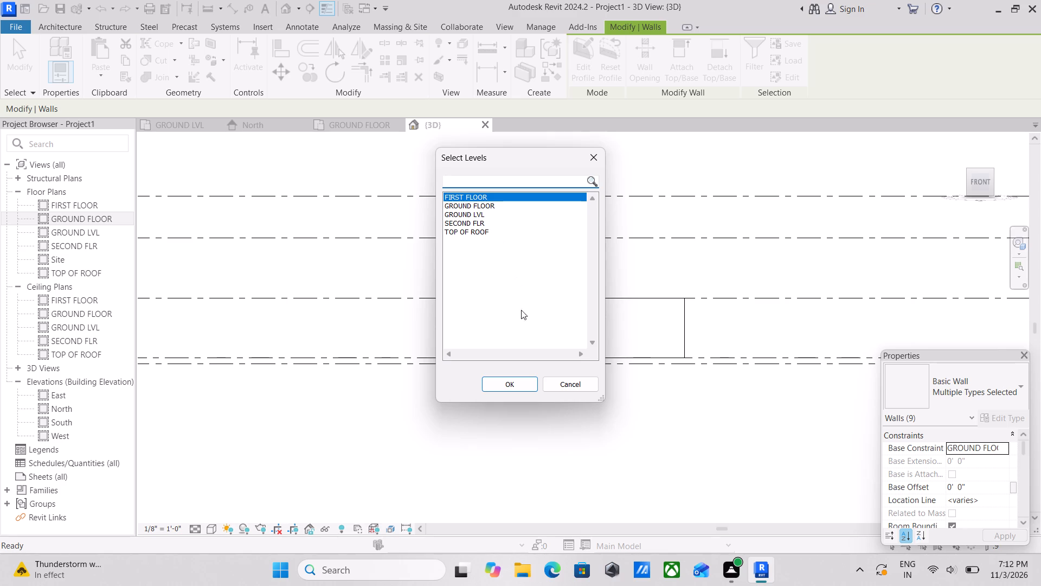
left_click(520, 386)
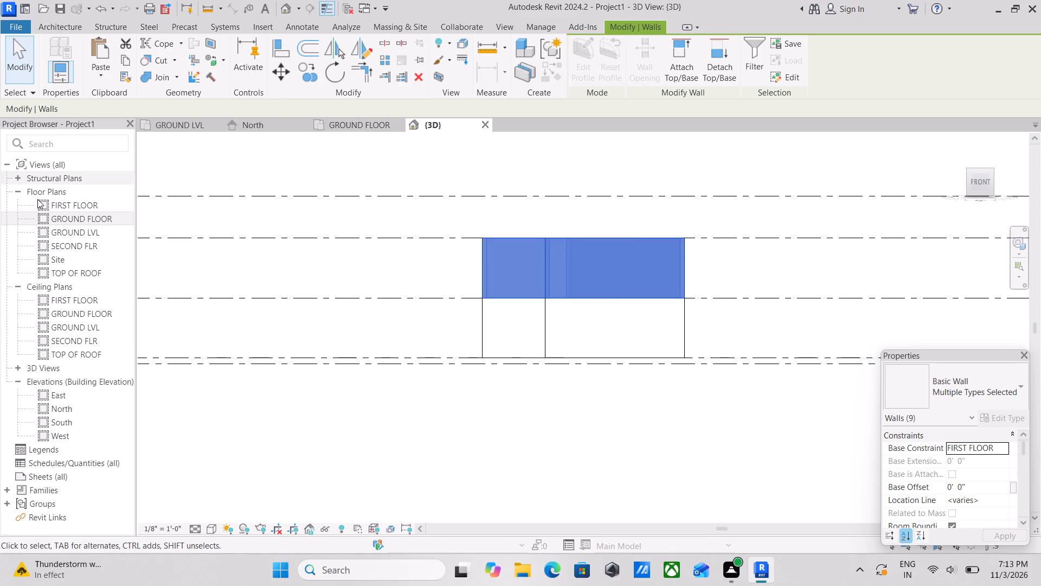
Open the FIRST FLOOR floor plan showing the pasted walls.
double_click(62, 205)
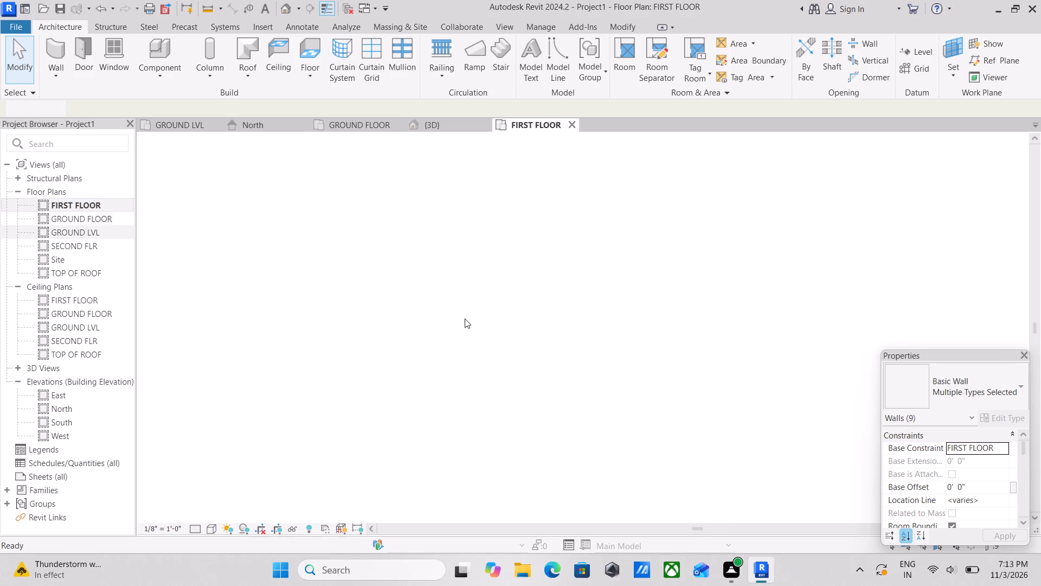
scroll(526, 324, "up", 1)
scroll(643, 281, "up", 3)
scroll(594, 332, "up", 3)
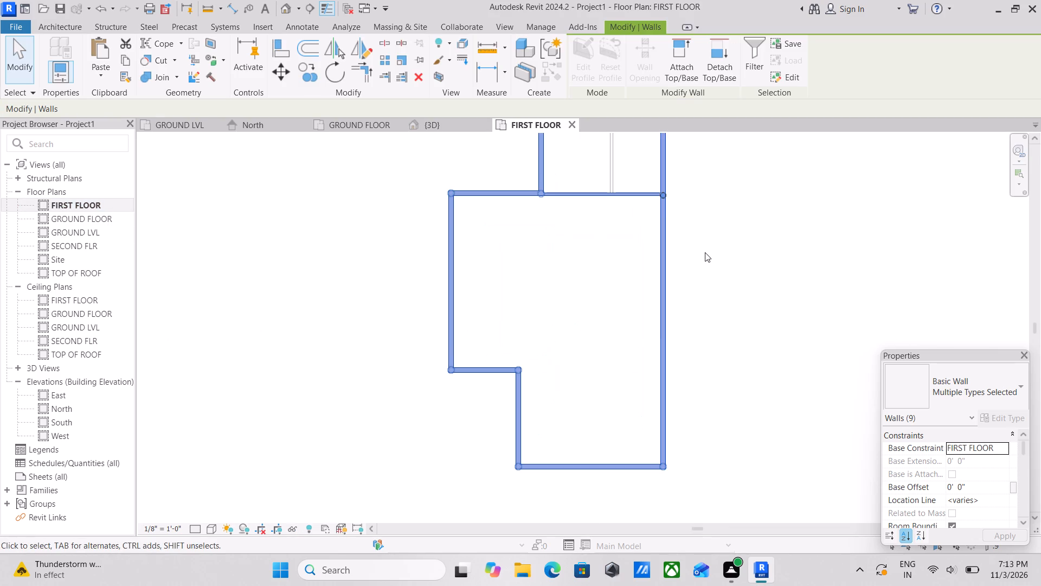
scroll(705, 252, "down", 2)
middle_click_drag(699, 252, 622, 269)
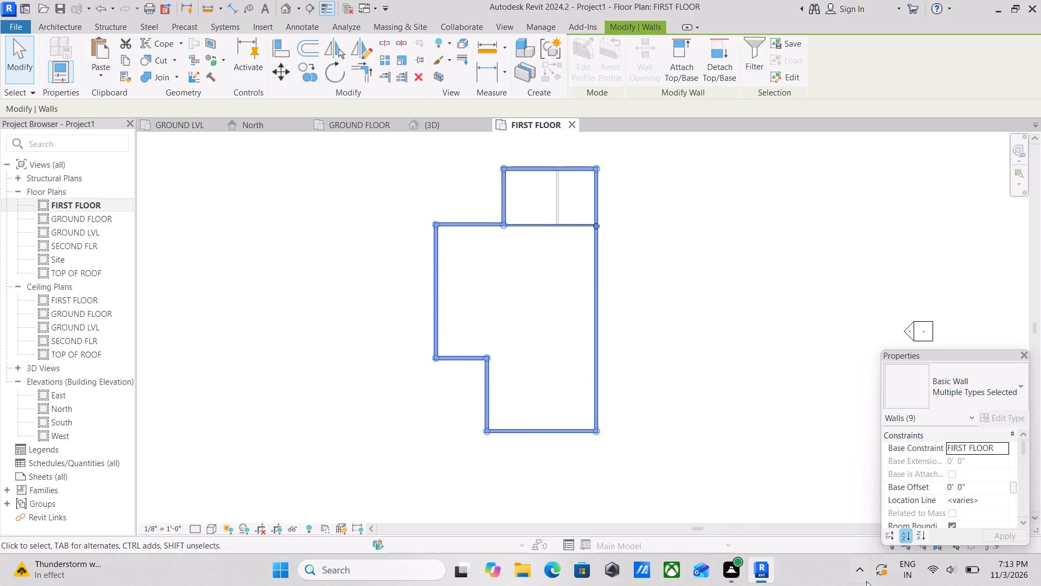
Look through the instance properties of the pasted first-floor walls, including constraints and phasing, and clear the selection.
scroll(973, 483, "down", 3)
scroll(984, 487, "up", 1)
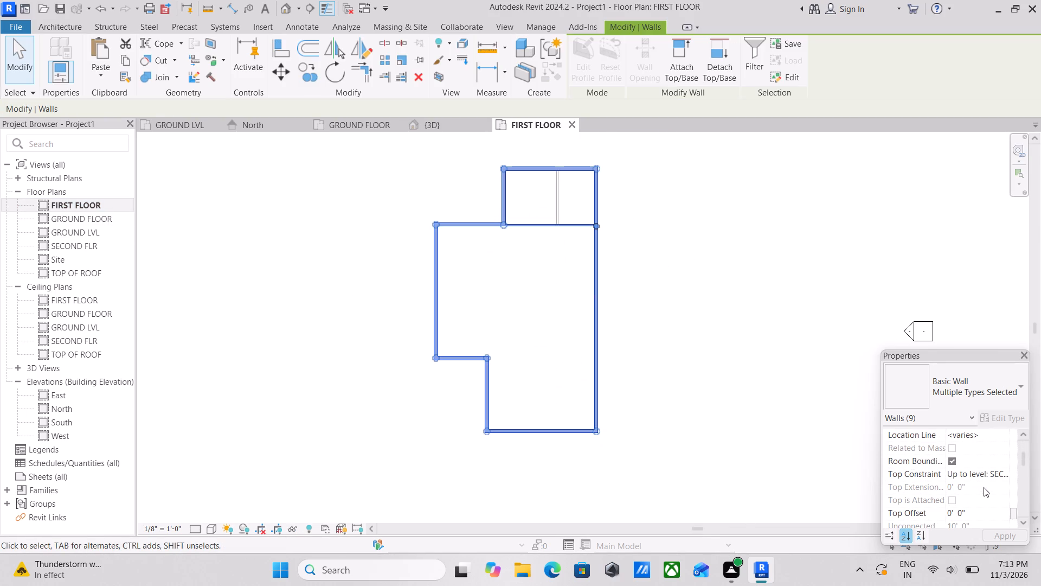
scroll(995, 477, "down", 7)
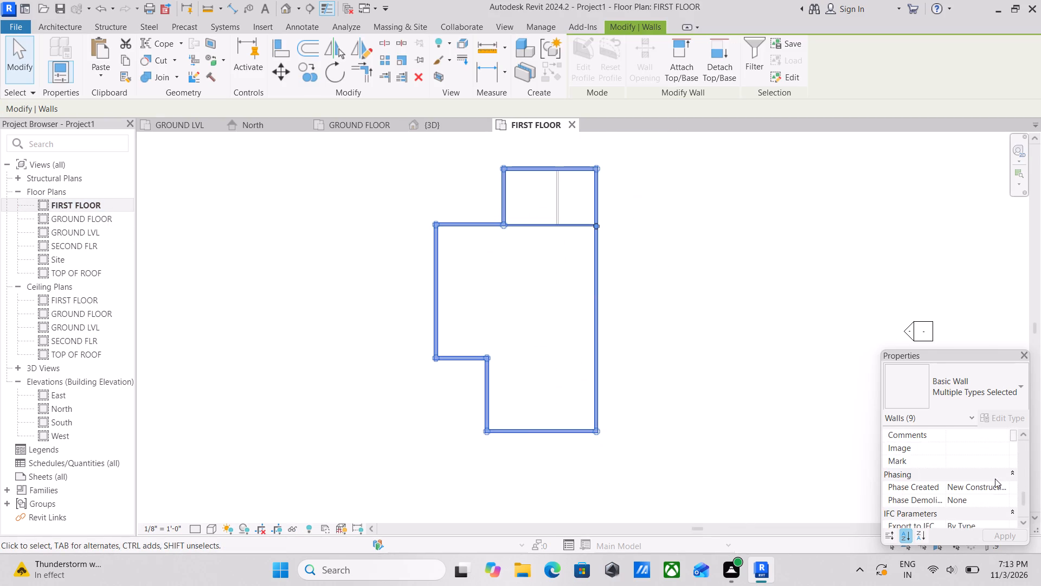
scroll(994, 481, "down", 3)
scroll(994, 482, "up", 4)
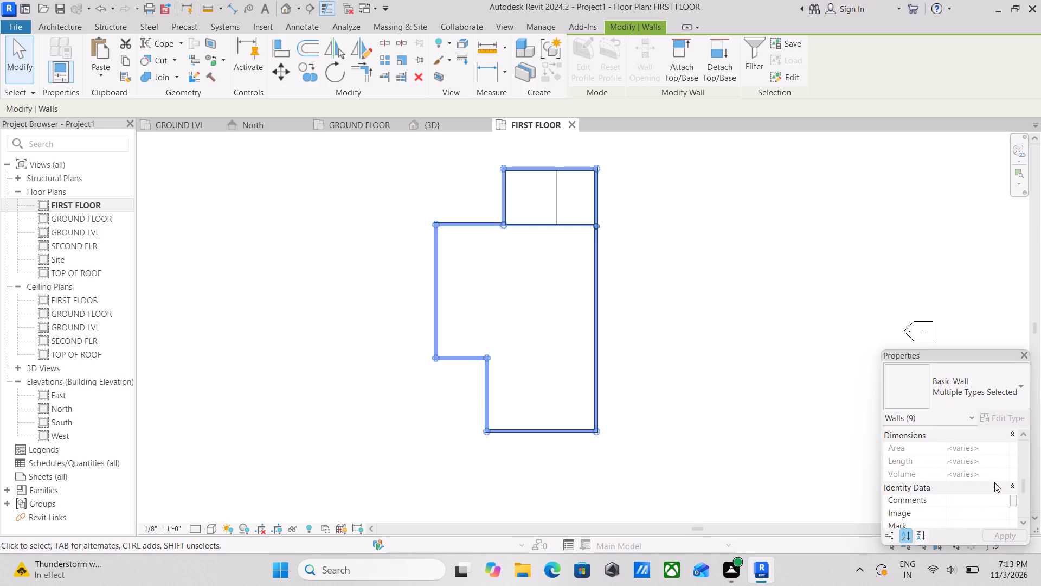
scroll(987, 489, "up", 4)
key("Escape")
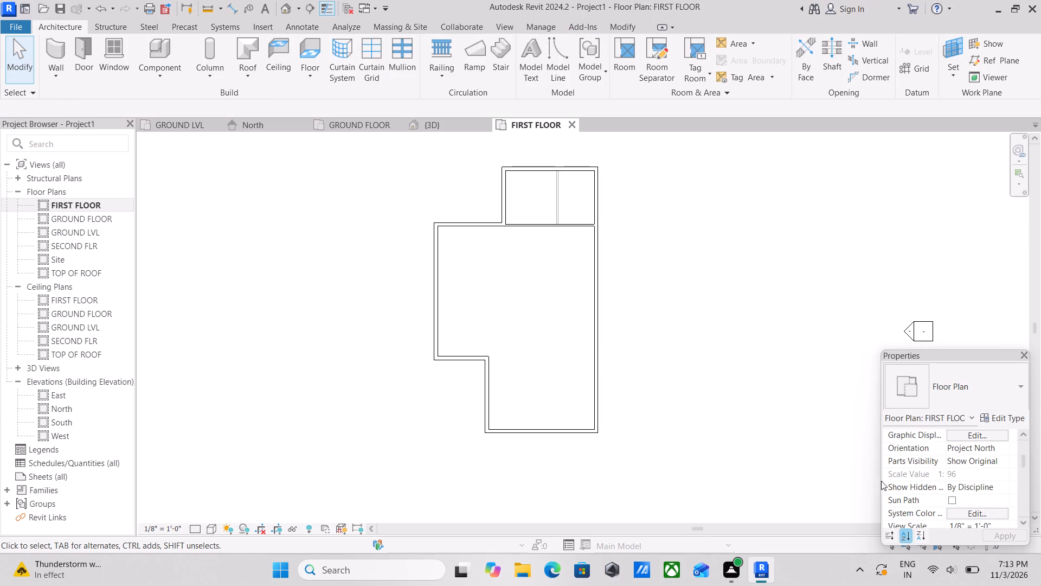
Look through the FIRST FLOOR plan's view properties, covering graphics, underlay, extents, view range, identity data and phasing.
scroll(1000, 489, "down", 4)
scroll(998, 564, "down", 2)
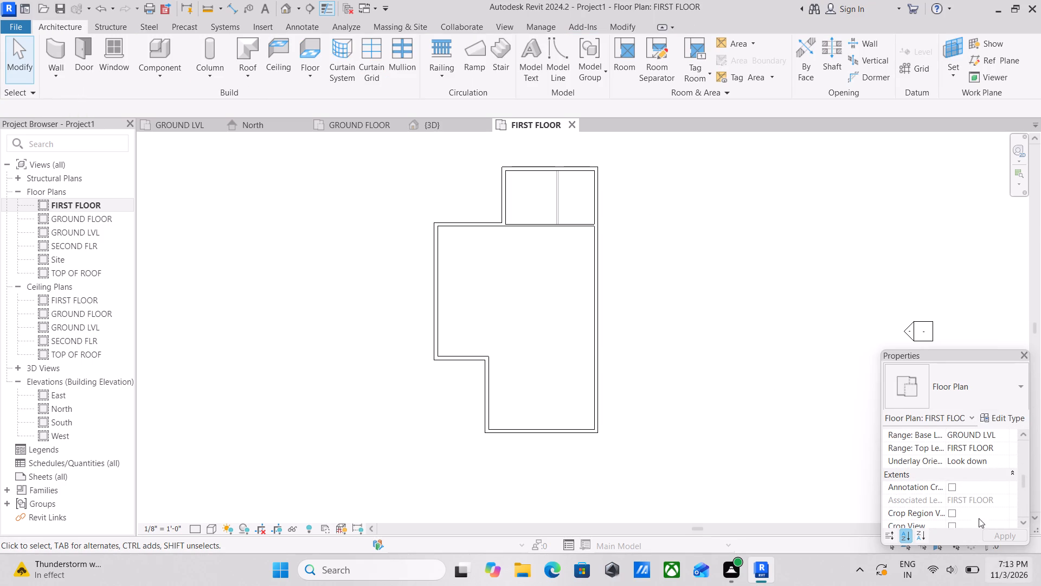
scroll(979, 518, "down", 1)
scroll(973, 455, "down", 2)
scroll(973, 457, "up", 2)
scroll(973, 457, "down", 1)
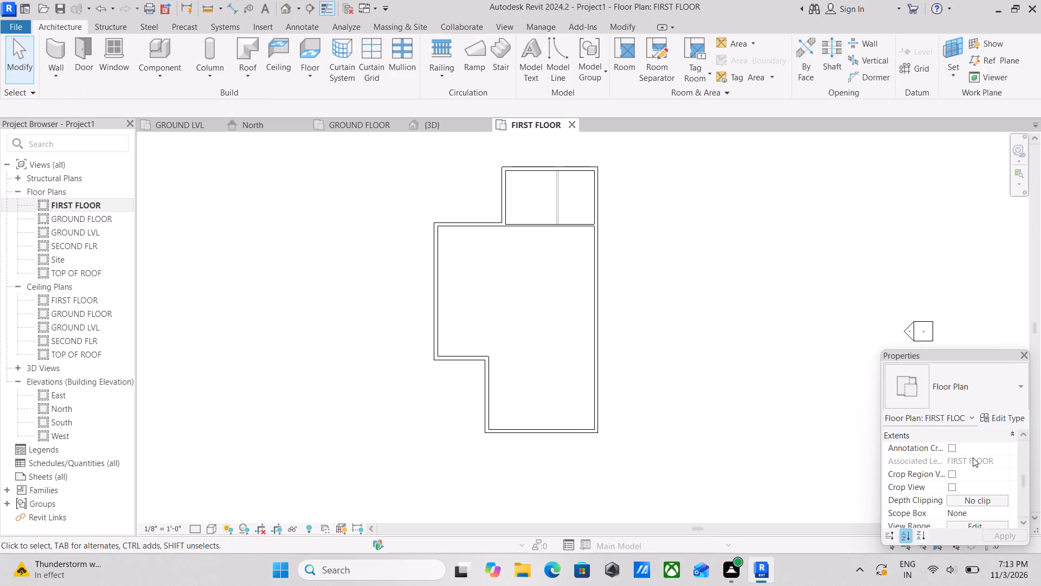
scroll(973, 457, "up", 3)
scroll(977, 472, "down", 7)
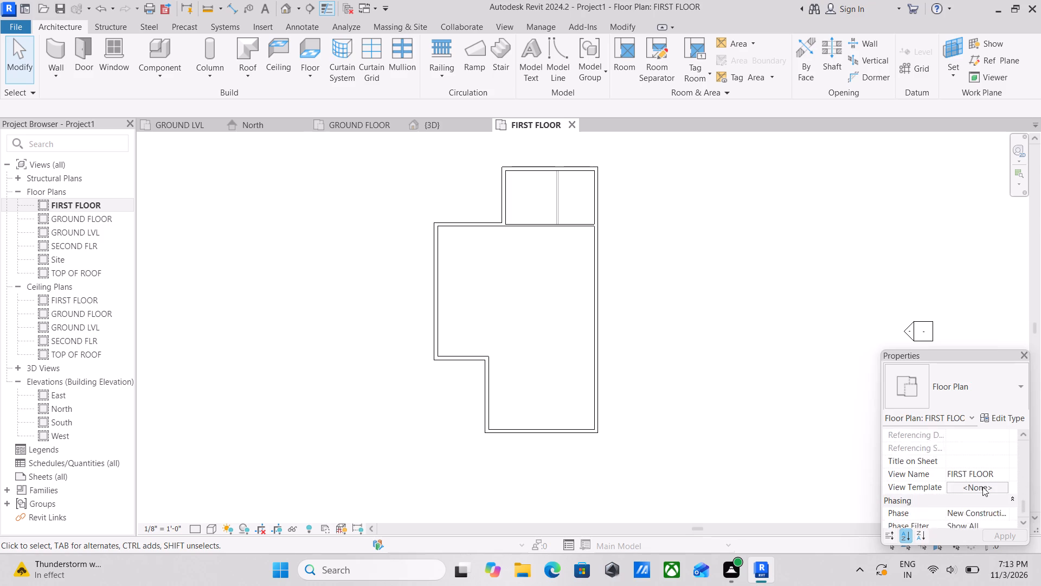
scroll(982, 487, "down", 3)
scroll(982, 487, "up", 4)
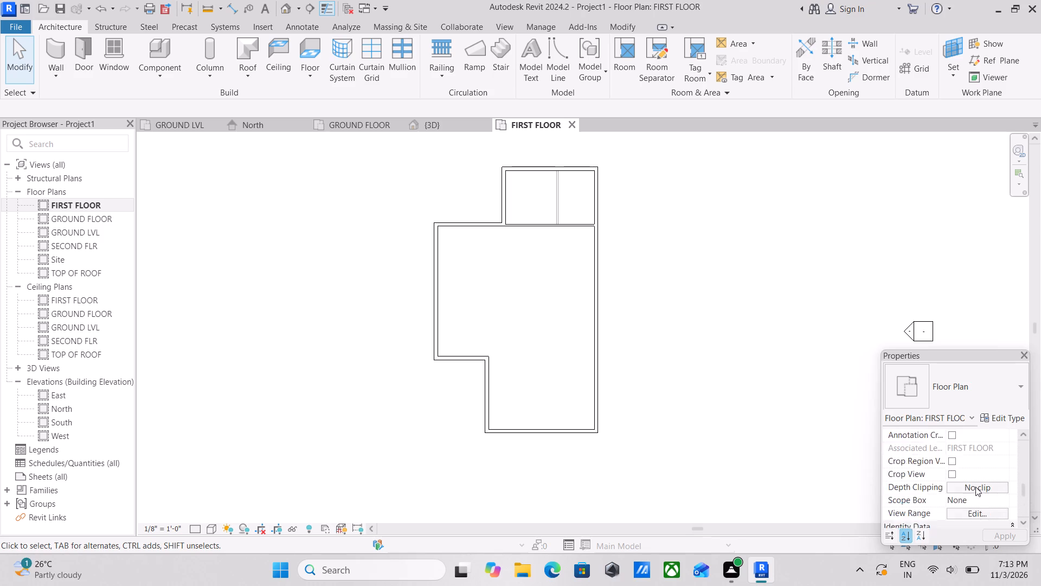
scroll(975, 487, "up", 2)
left_click_drag(956, 353, 957, 348)
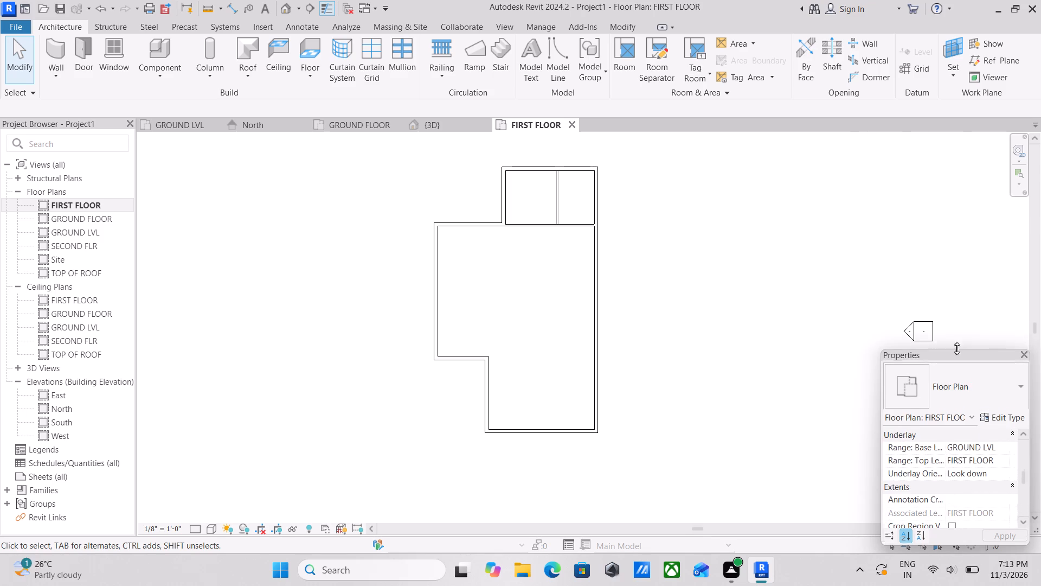
left_click_drag(957, 348, 977, 229)
scroll(946, 391, "down", 4)
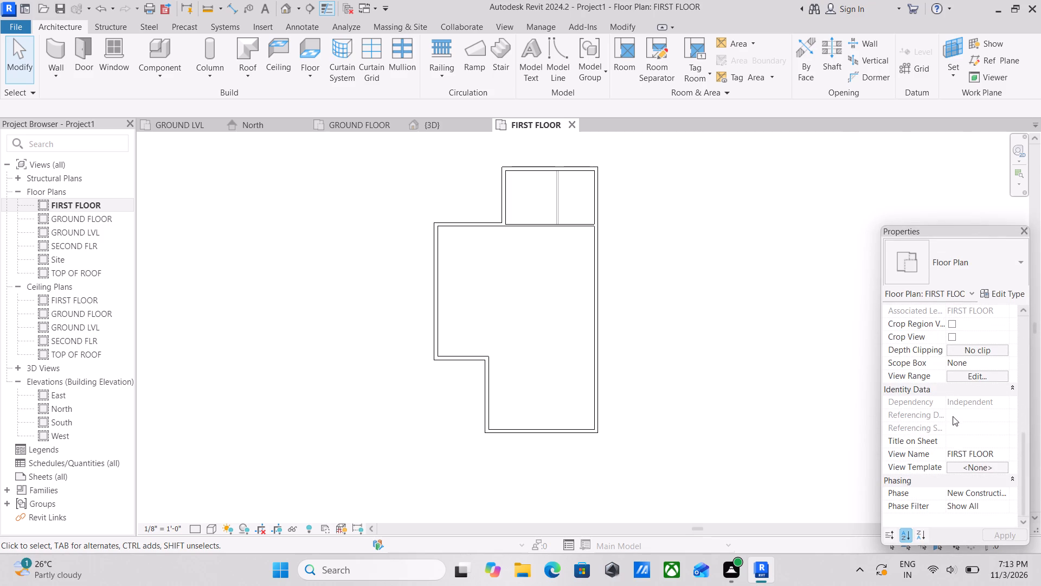
scroll(969, 481, "up", 4)
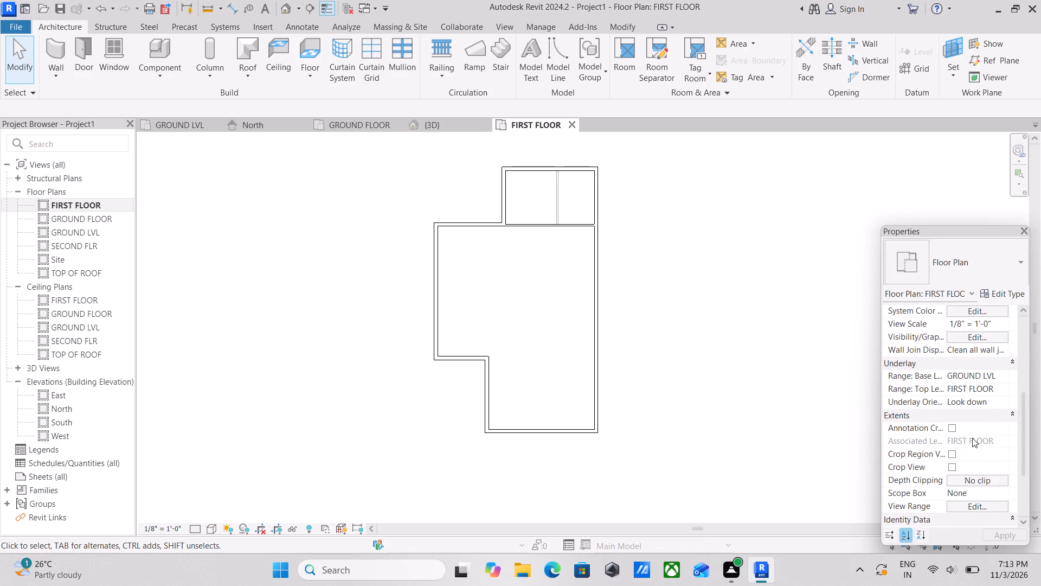
Try to select the faint partition dividing the northern block in the FIRST FLOOR plan.
scroll(511, 318, "up", 3)
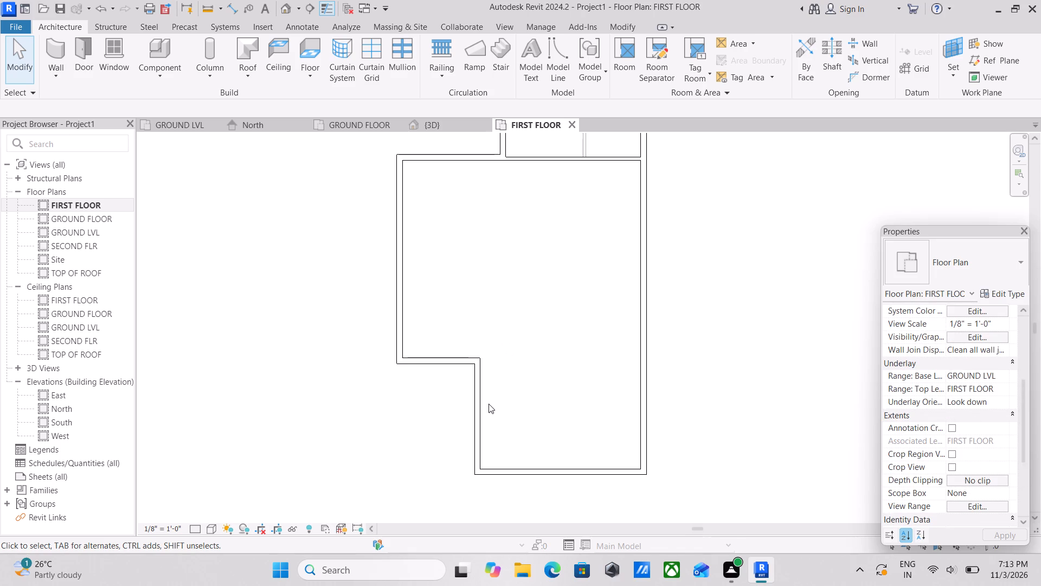
middle_click_drag(576, 175, 606, 291)
scroll(606, 291, "up", 1)
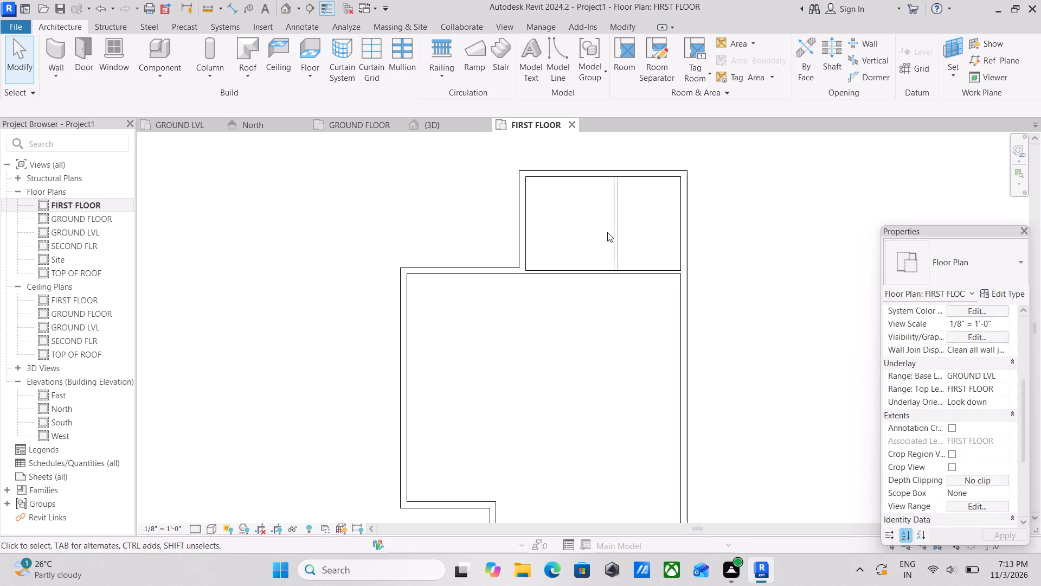
left_click(616, 231)
scroll(612, 241, "up", 3)
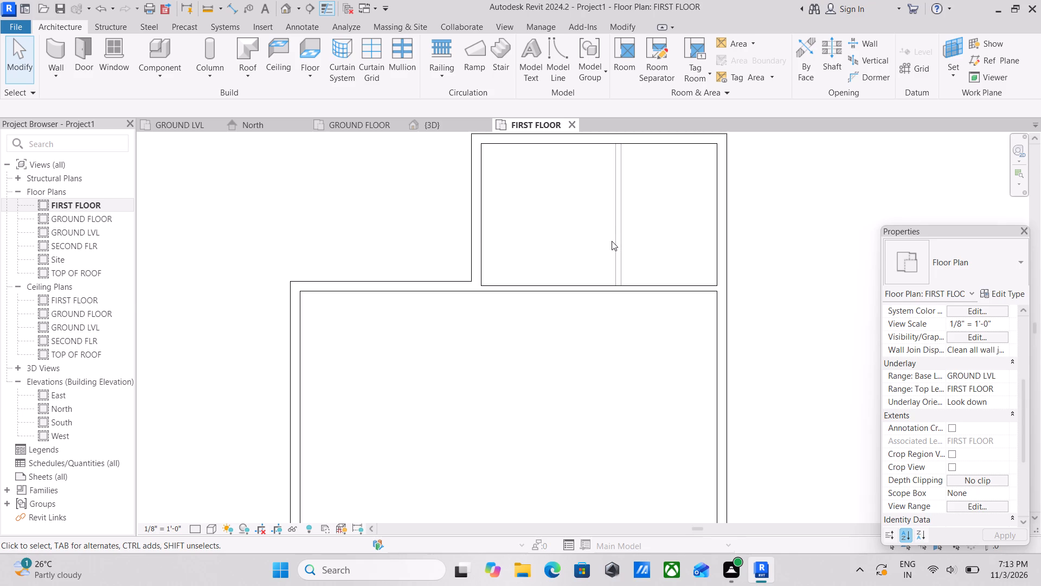
scroll(614, 240, "up", 3)
key("Escape")
left_click(622, 246)
scroll(626, 260, "down", 3)
scroll(698, 305, "down", 3)
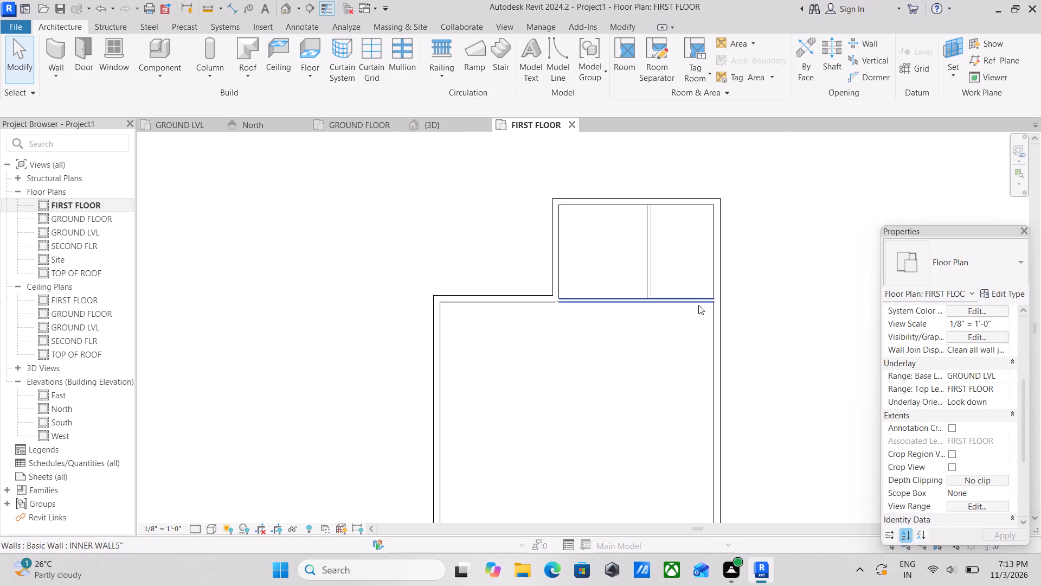
Inspect the two storeys of walls in the 3D view, orbiting from the front to a raised angle.
left_click(450, 128)
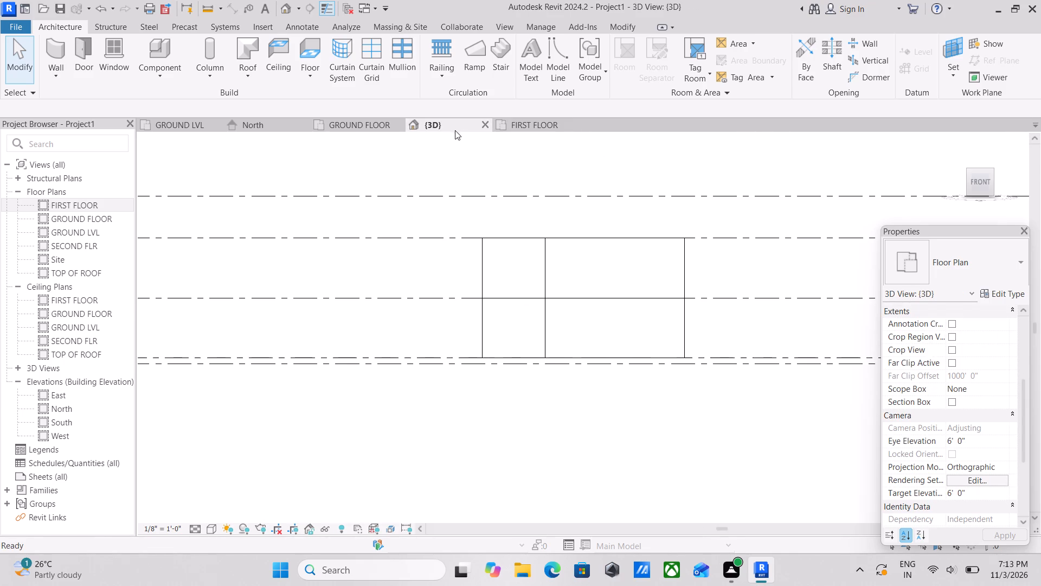
left_click(516, 129)
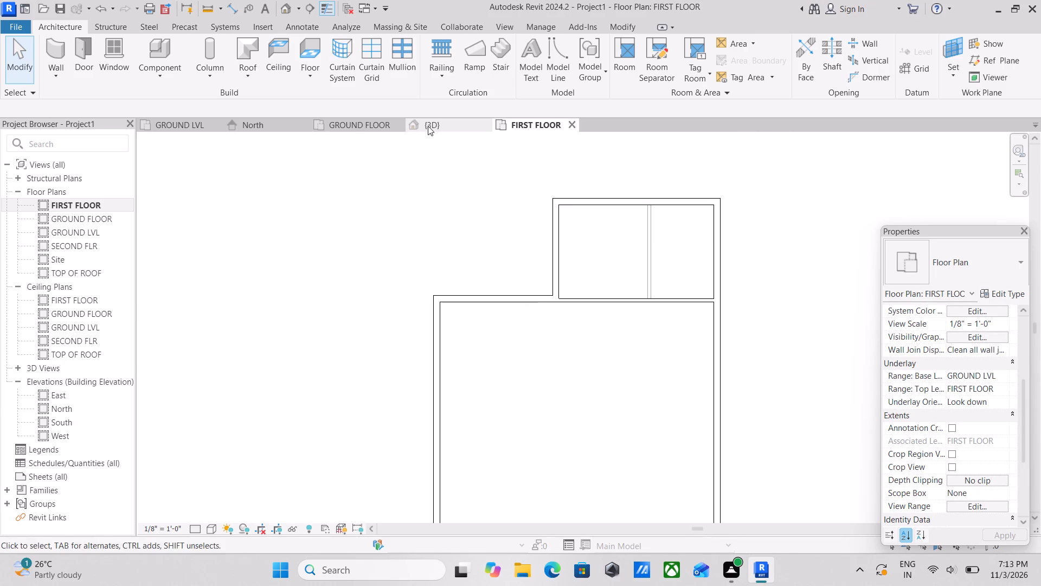
left_click(428, 126)
scroll(662, 374, "down", 2)
middle_click_drag(634, 344, 655, 378, "shift")
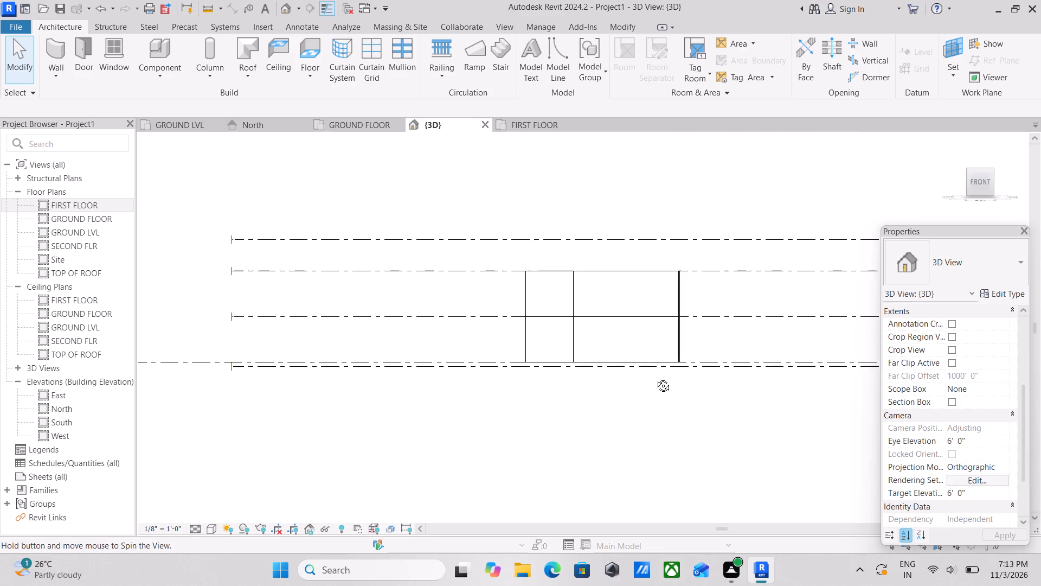
middle_click_drag(655, 378, 717, 461, "shift")
middle_click_drag(656, 367, 578, 443, "shift")
scroll(578, 443, "up", 1, "shift")
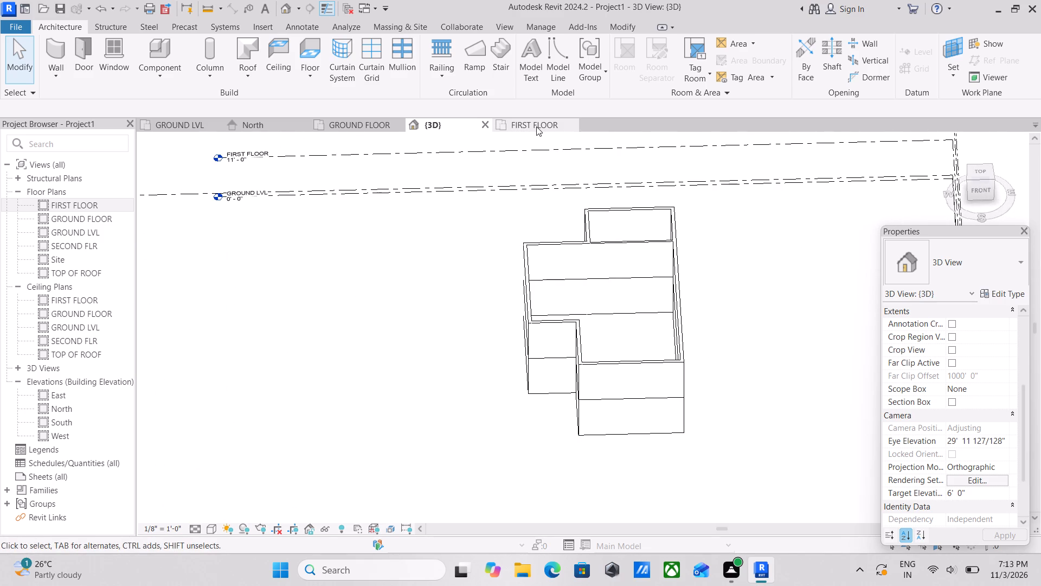
Return to the FIRST FLOOR plan and try again to select the faint partition inside the northern block.
left_click(536, 126)
scroll(554, 158, "up", 2)
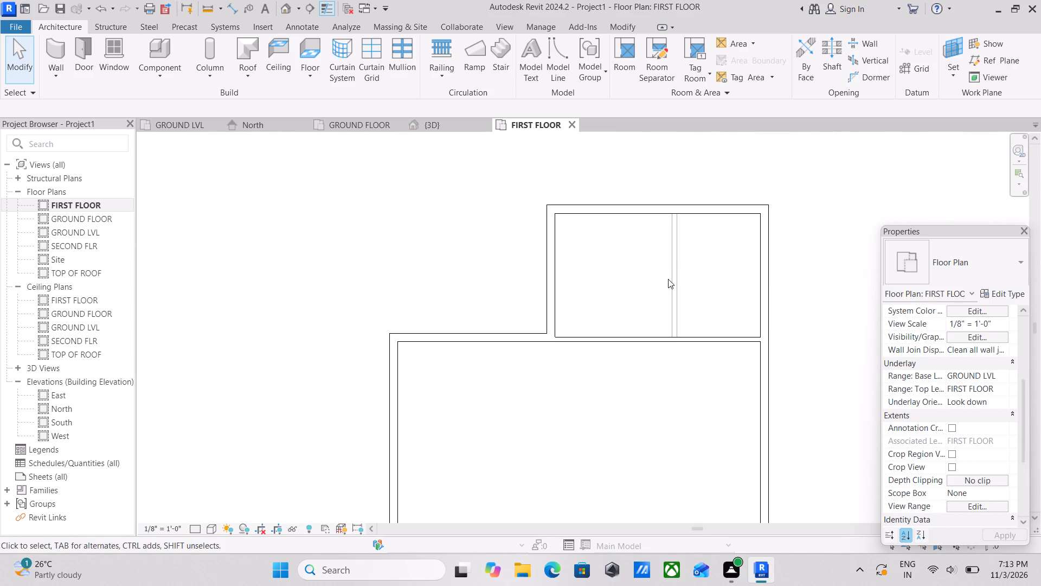
left_click_drag(673, 283, 683, 310)
left_click(677, 314)
Select the INNER WALLS 5" partition closing the northern block in 3D, locate it in the FIRST FLOOR plan, and clear the selection.
left_click(426, 125)
scroll(618, 267, "down", 1)
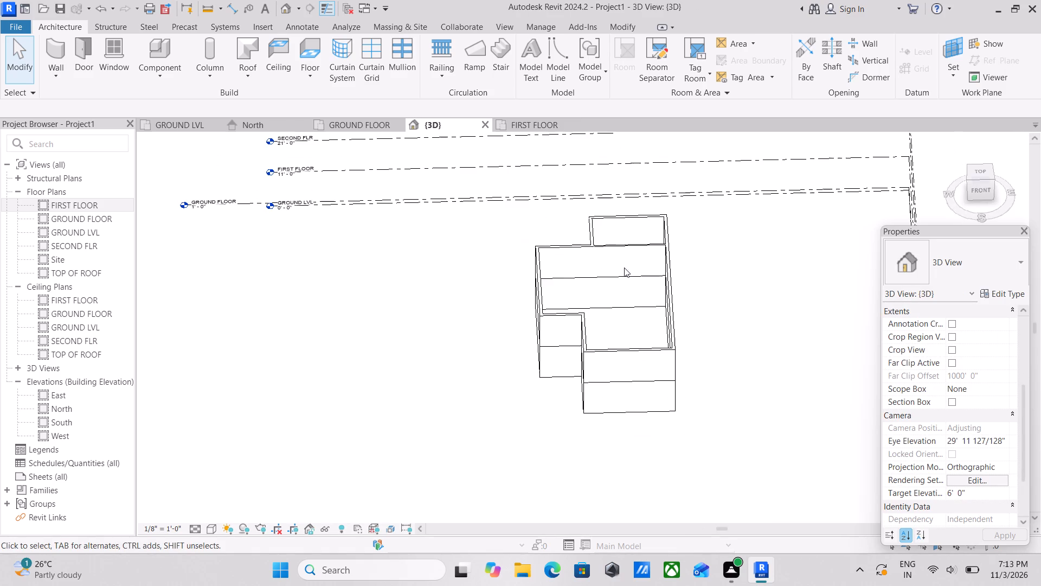
left_click(629, 248)
scroll(624, 334, "down", 2)
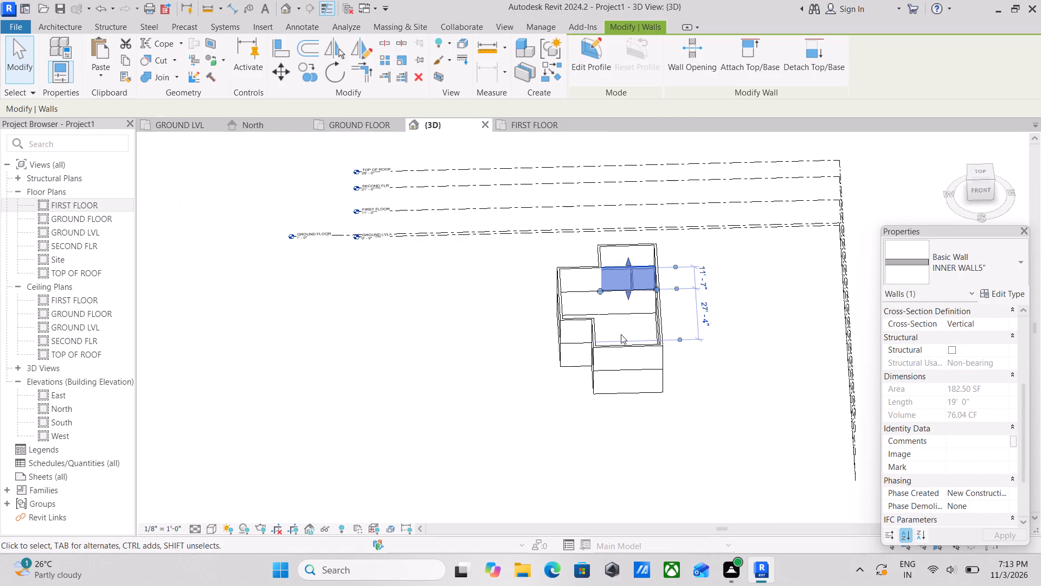
middle_click_drag(621, 334, 809, 257, "shift")
middle_click_drag(709, 321, 754, 515)
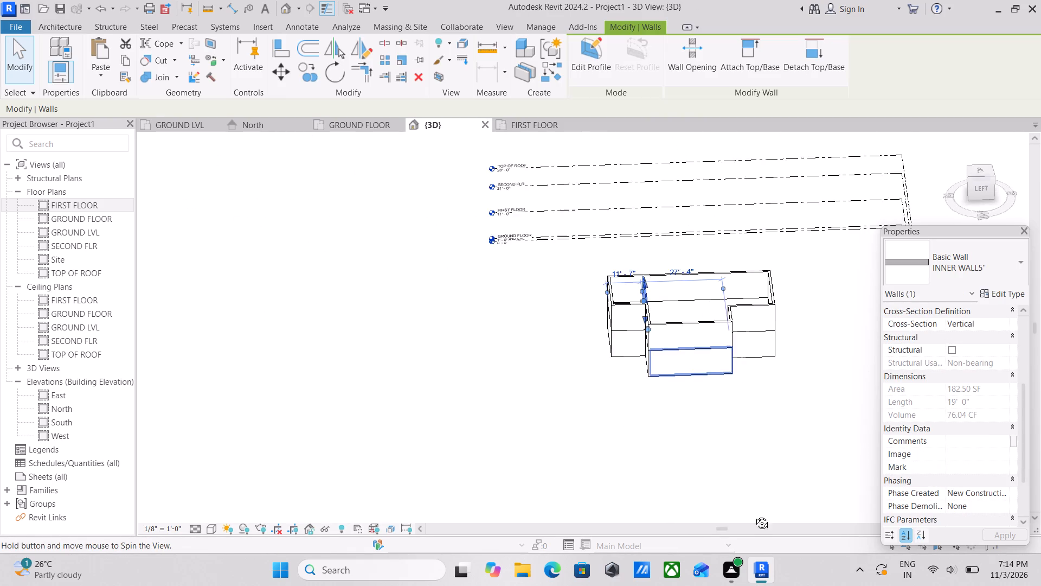
middle_click_drag(754, 515, 737, 544)
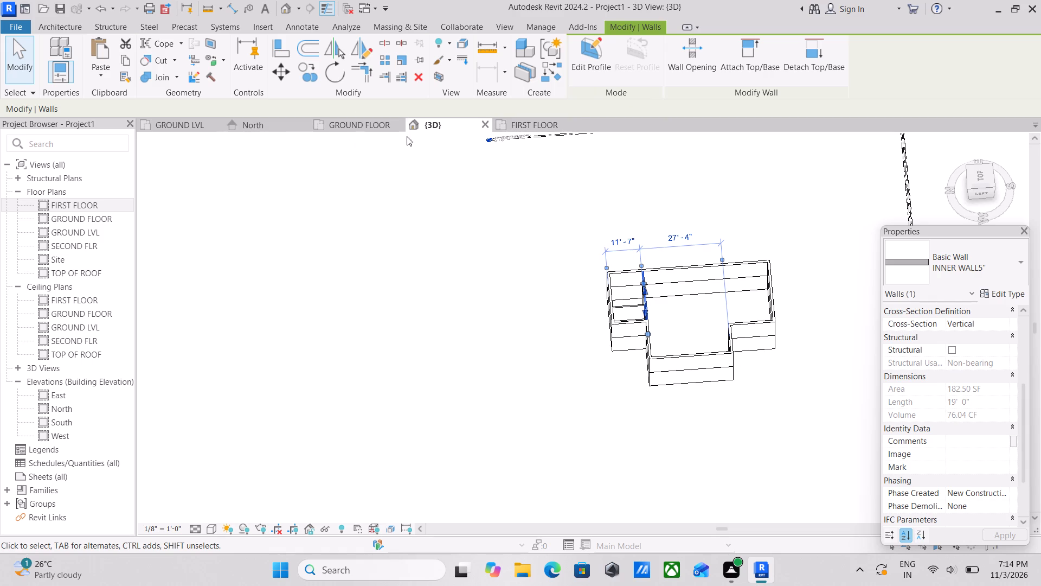
left_click(513, 128)
scroll(650, 308, "up", 3)
key("grave")
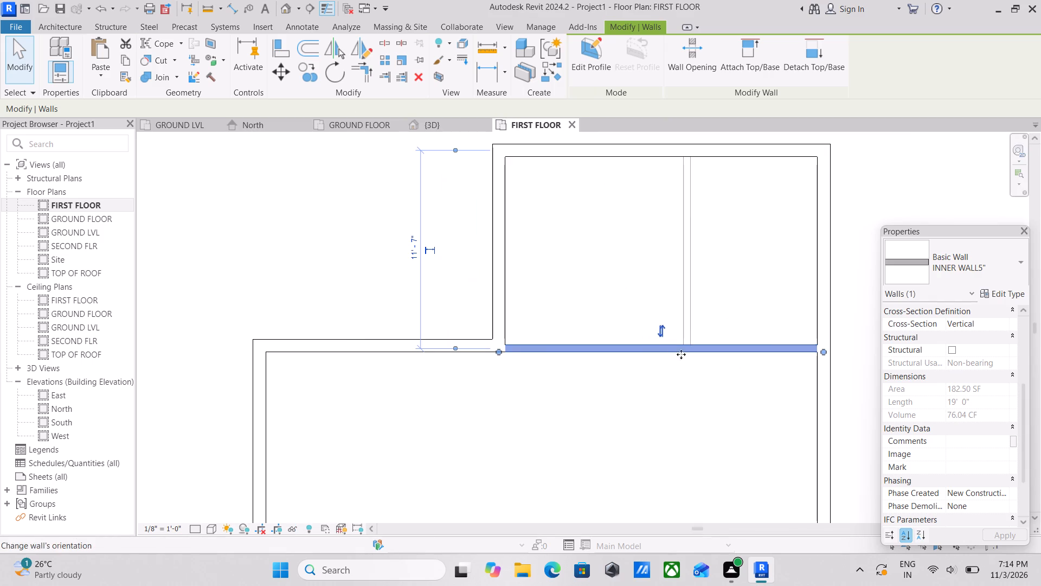
key("Escape")
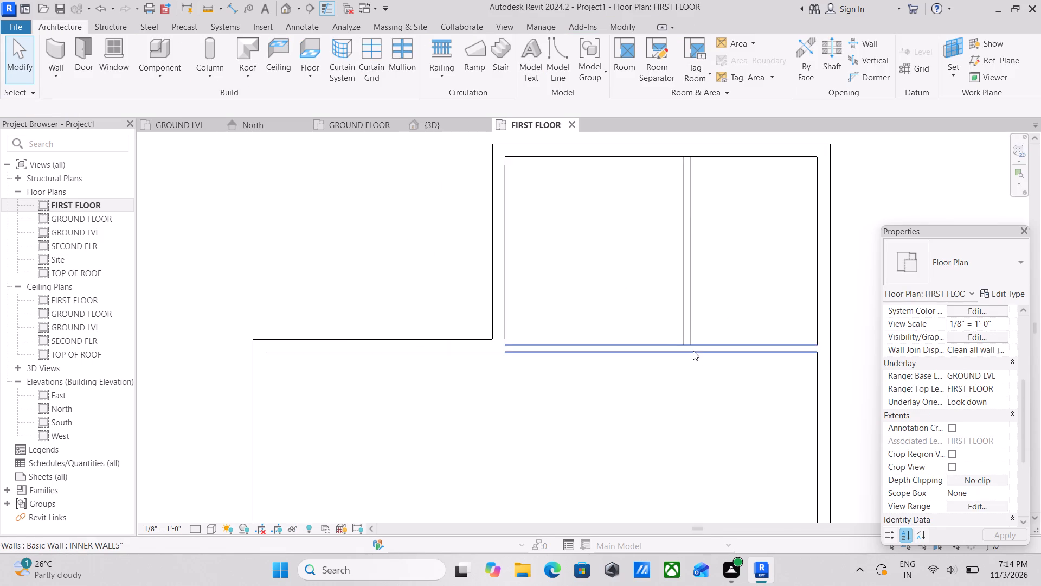
Check whether the closing partition and the faint dividing partition of the northern block can be selected in plan.
left_click(693, 351)
key("Escape")
left_click(687, 278)
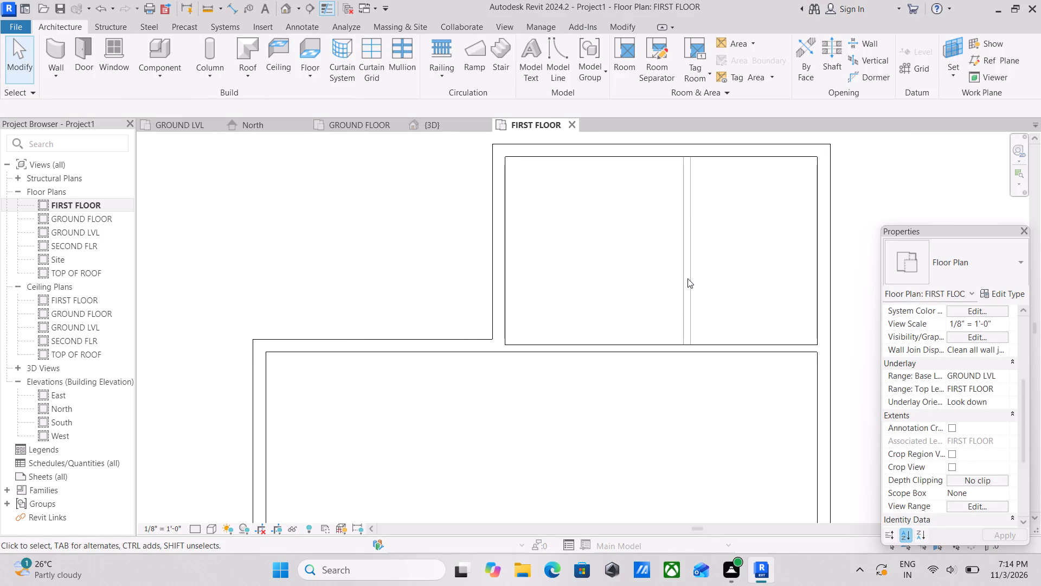
key("Escape")
scroll(687, 278, "down", 3)
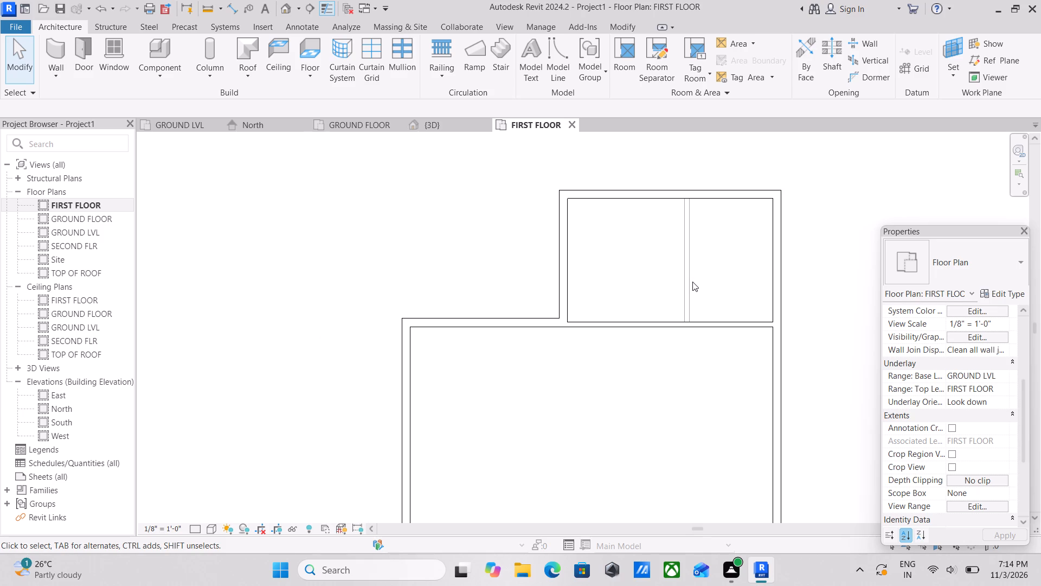
scroll(701, 271, "down", 3)
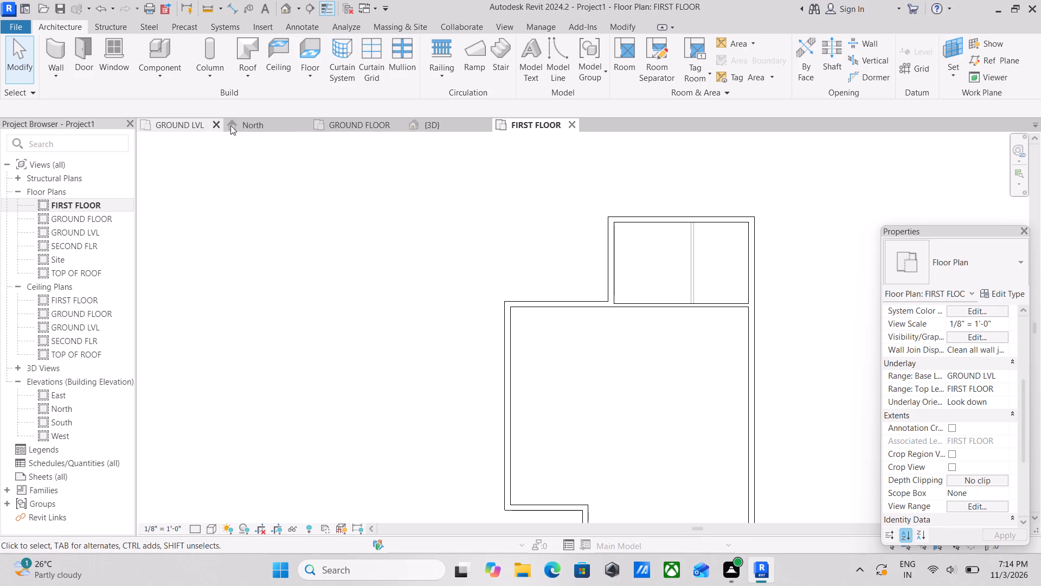
Examine the walls in 3D from above and at an angle, focusing on the partitions inside the northern block.
left_click(410, 119)
scroll(665, 309, "down", 2)
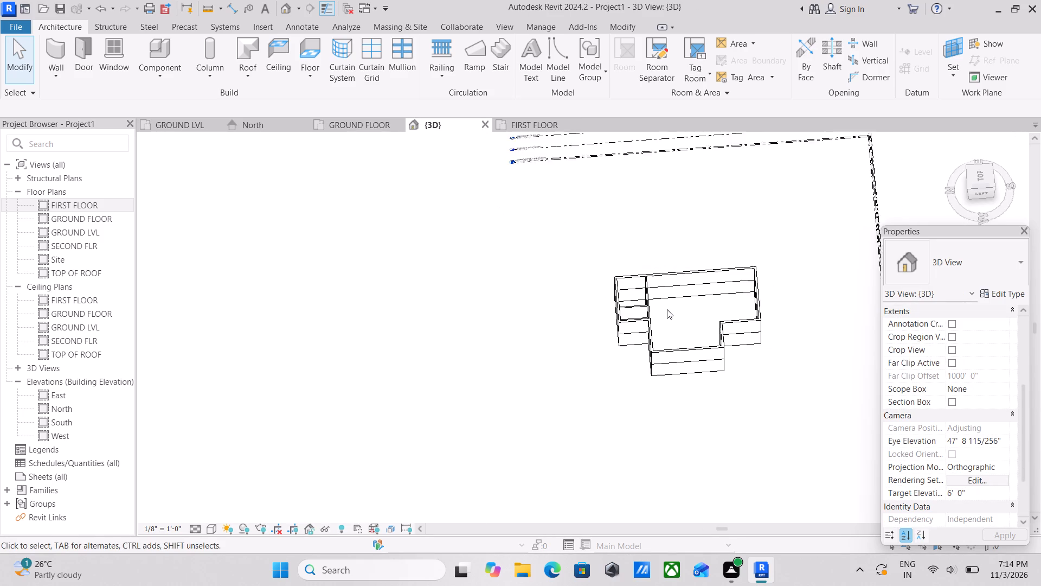
scroll(667, 309, "up", 1)
middle_click_drag(667, 309, 594, 442)
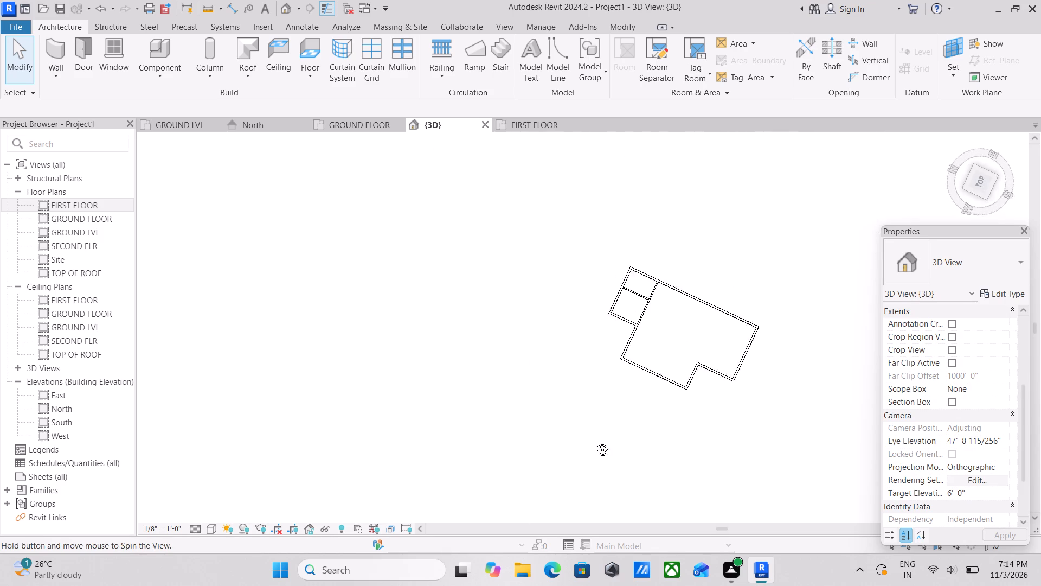
middle_click_drag(594, 442, 590, 435)
middle_click_drag(688, 331, 445, 333, "shift")
middle_click_drag(569, 323, 548, 266, "shift")
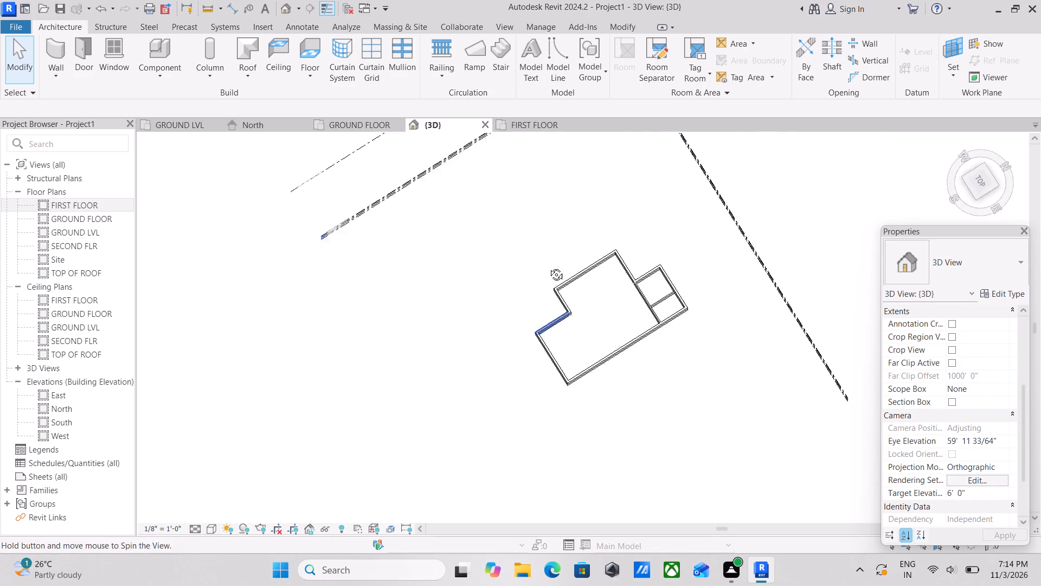
middle_click_drag(548, 266, 625, 141, "shift")
scroll(679, 264, "up", 3)
scroll(652, 301, "up", 3)
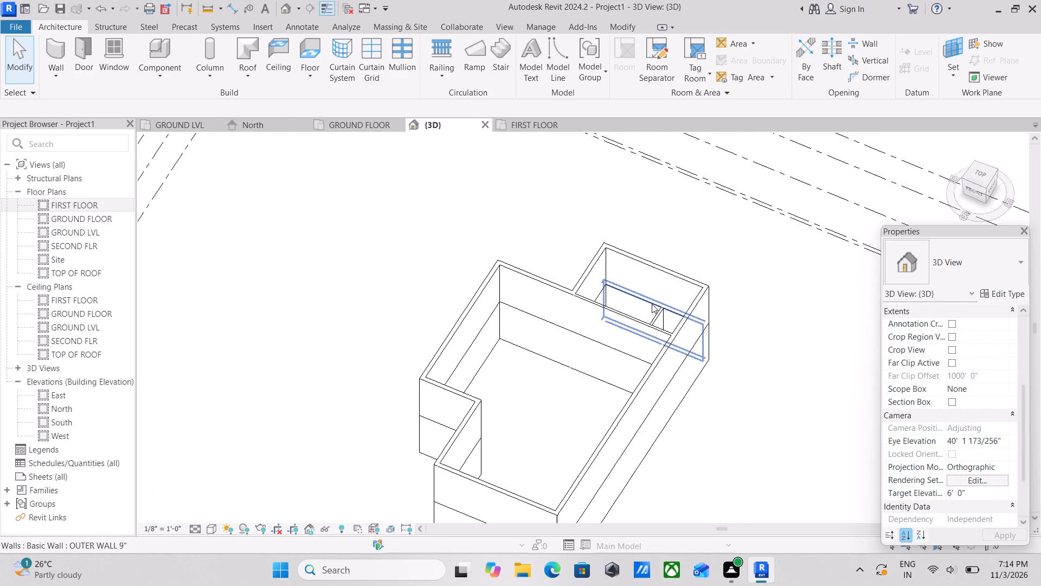
scroll(652, 304, "down", 5)
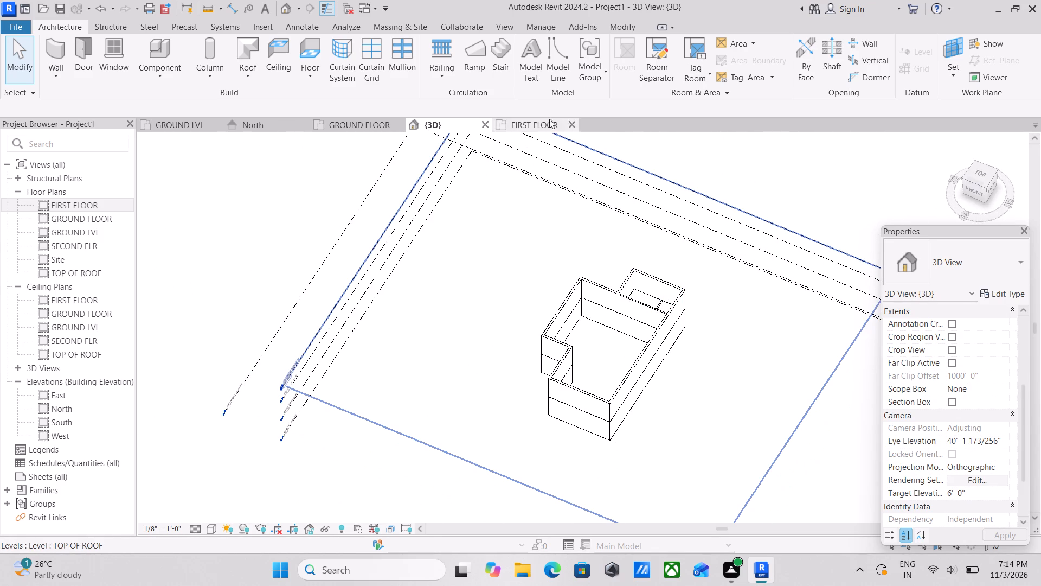
Return to the FIRST FLOOR plan and look over the complete wall outline.
left_click(525, 126)
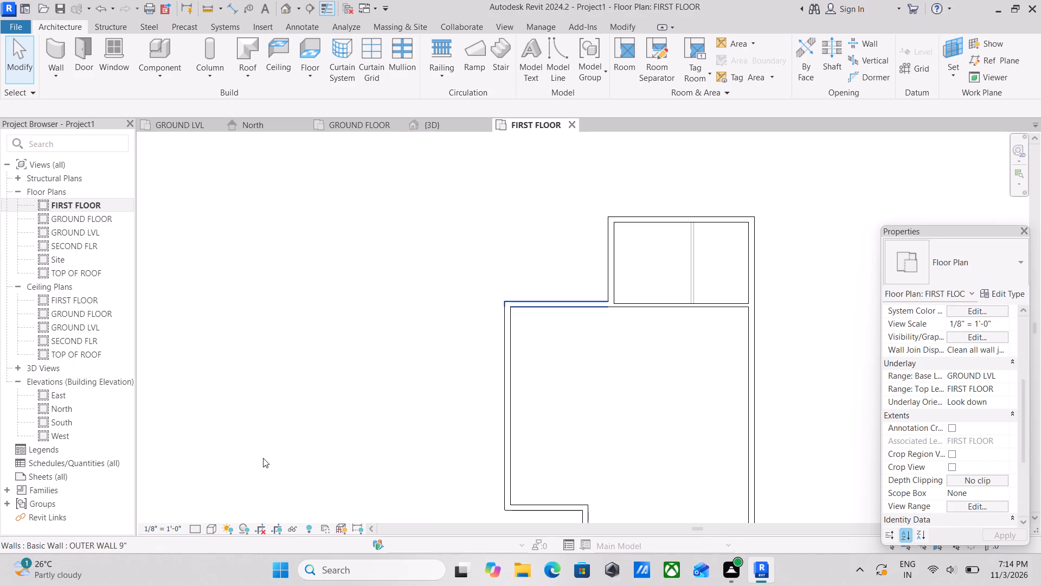
scroll(384, 472, "down", 1)
scroll(616, 405, "down", 2)
middle_click_drag(615, 405, 602, 362)
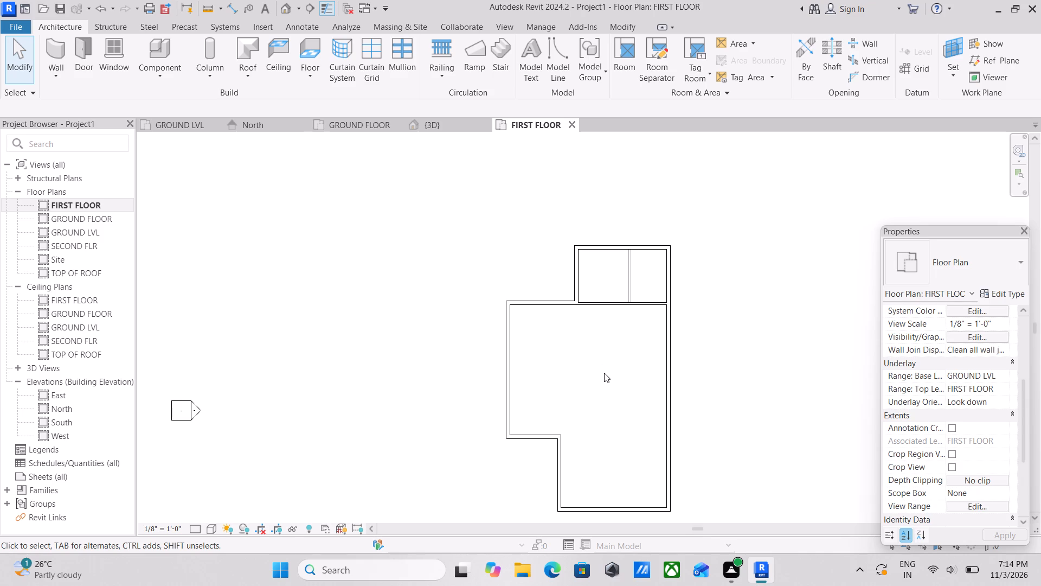
scroll(609, 386, "down", 1)
middle_click_drag(606, 378, 607, 354)
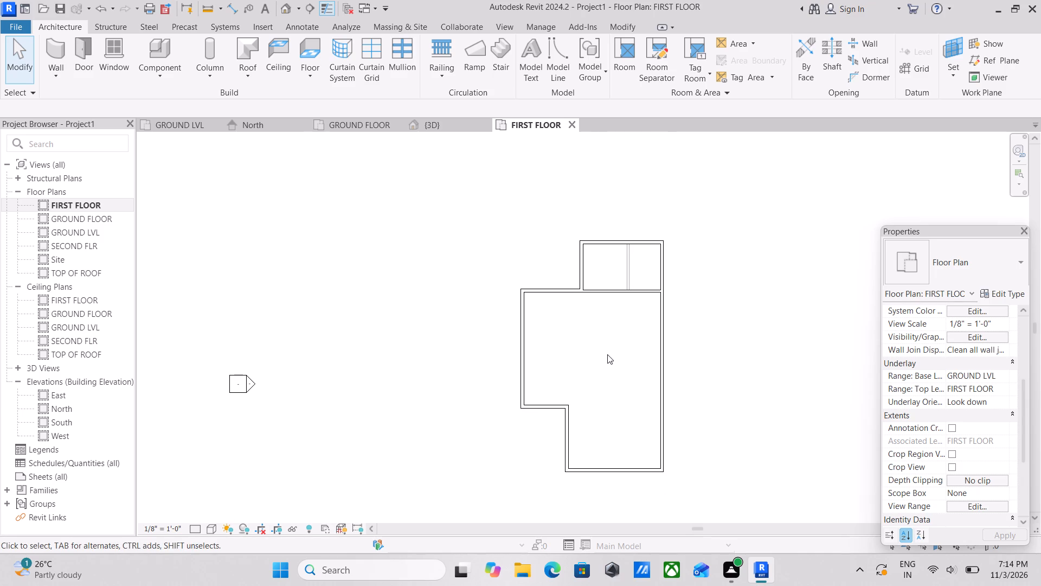
scroll(577, 411, "up", 2)
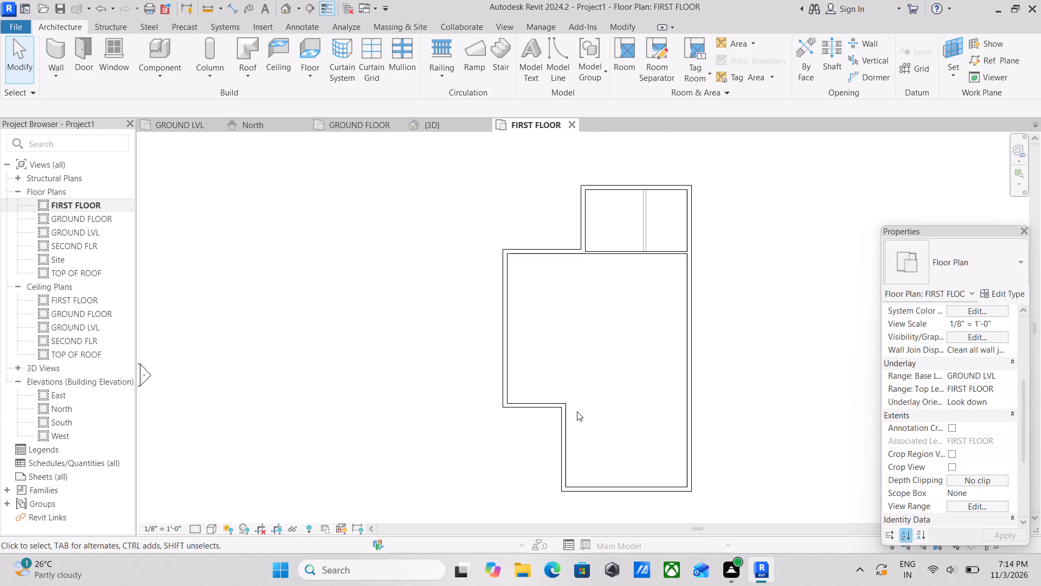
Start the Wall command on the FIRST FLOOR plan with the wall type OUTER WALL 9".
type("WA")
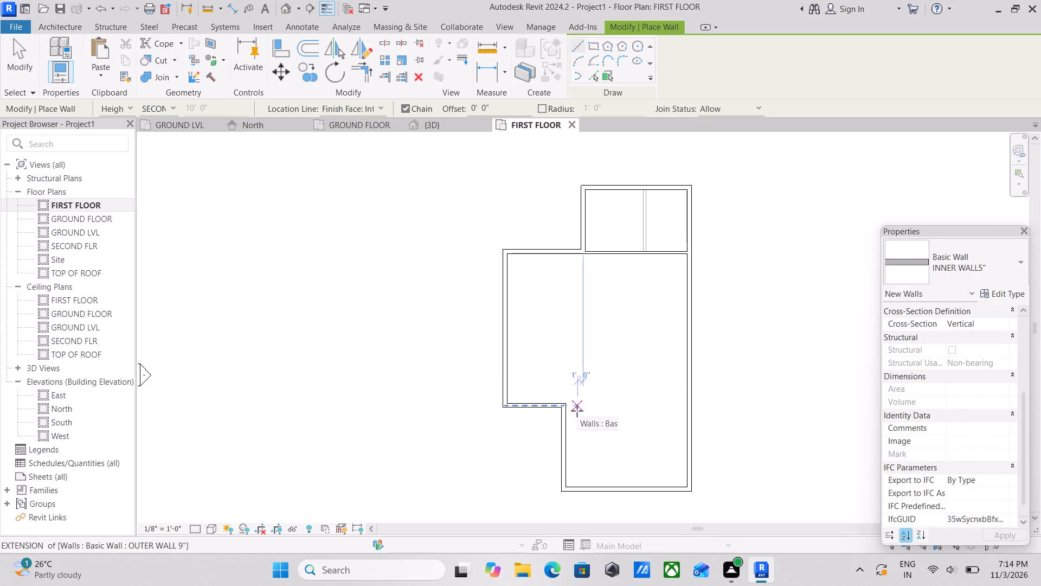
left_click(984, 251)
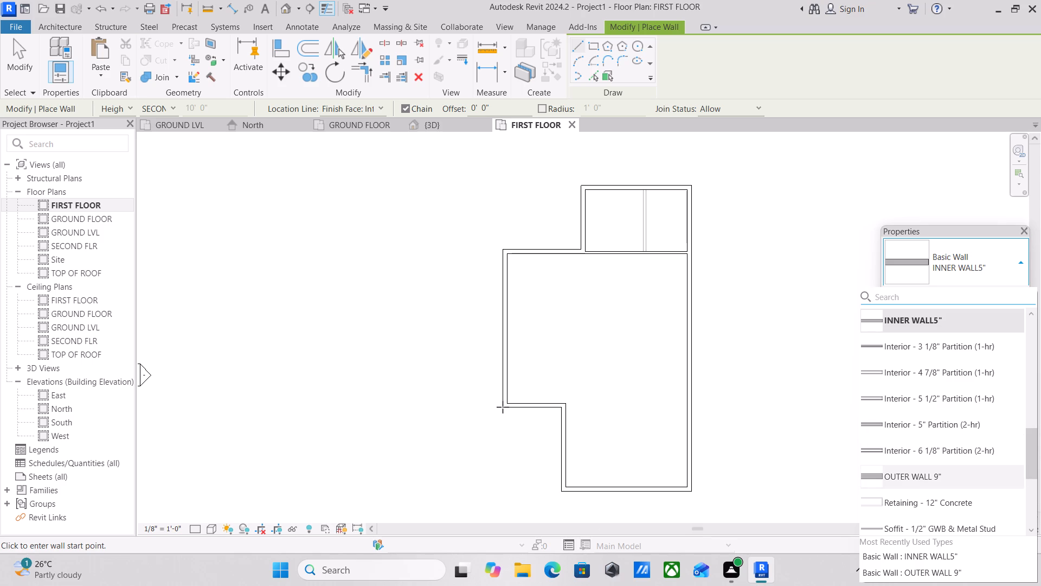
scroll(506, 404, "up", 1)
scroll(866, 419, "down", 1)
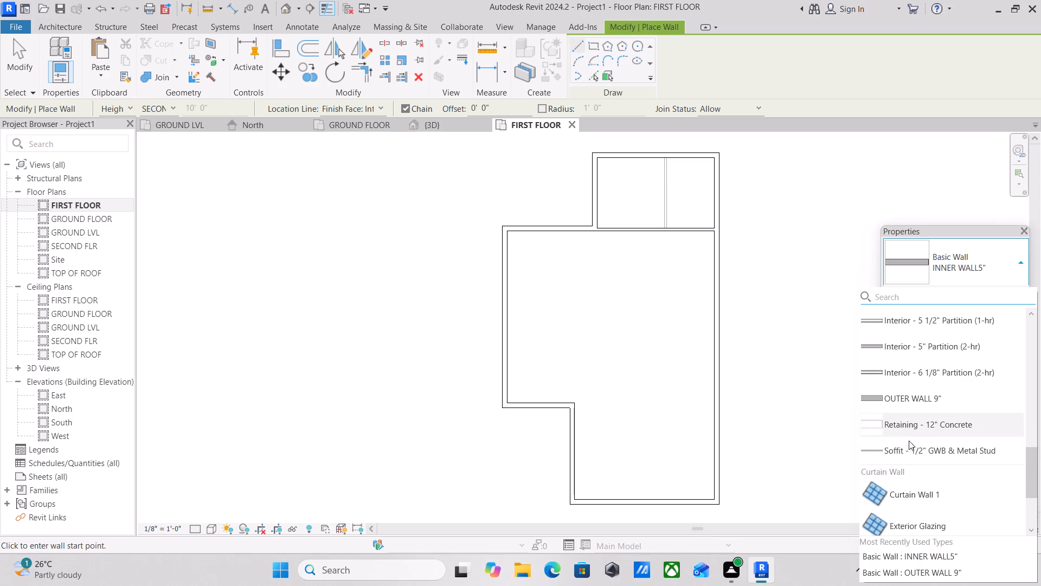
left_click(931, 396)
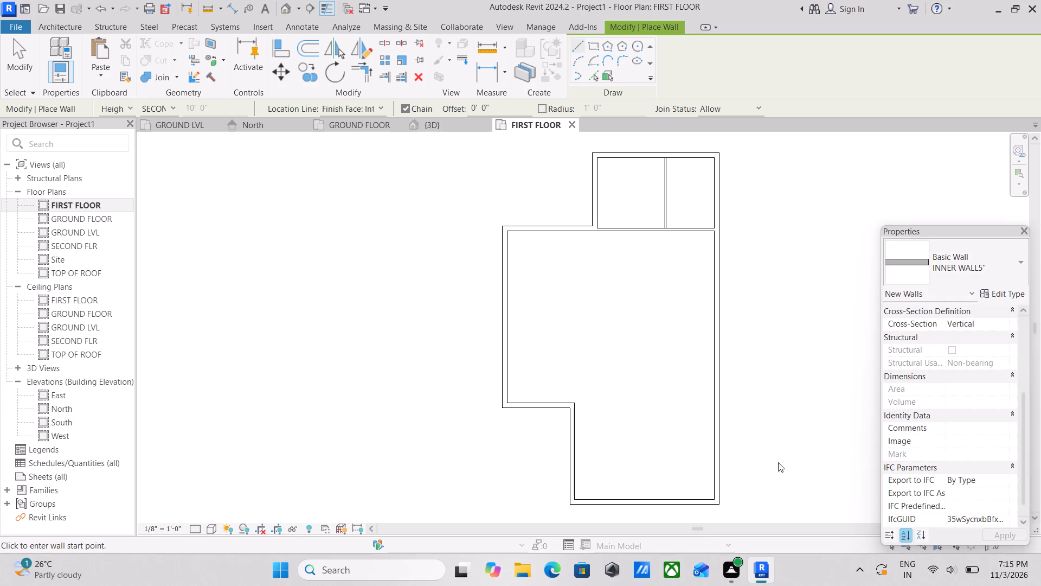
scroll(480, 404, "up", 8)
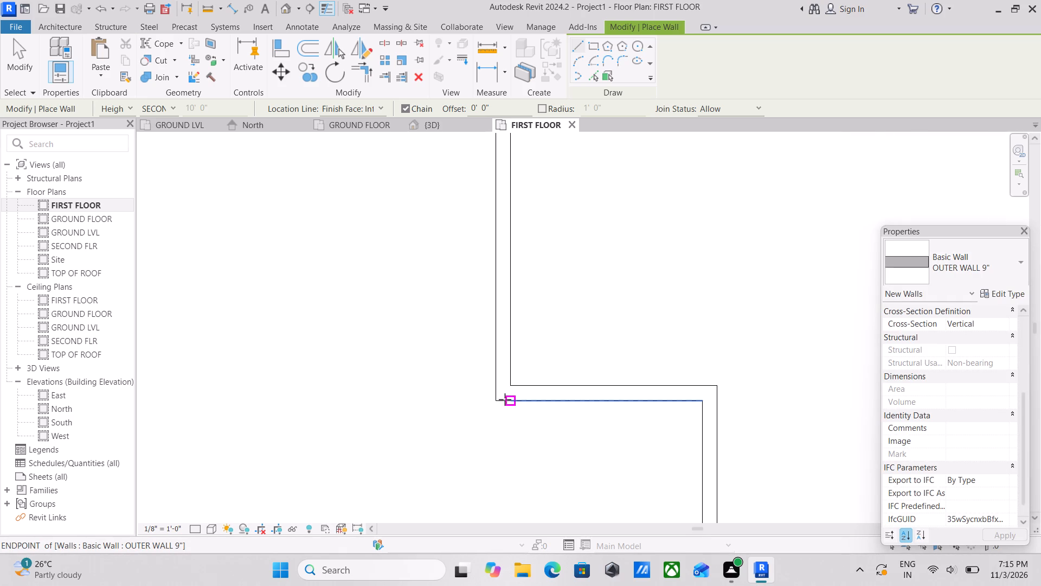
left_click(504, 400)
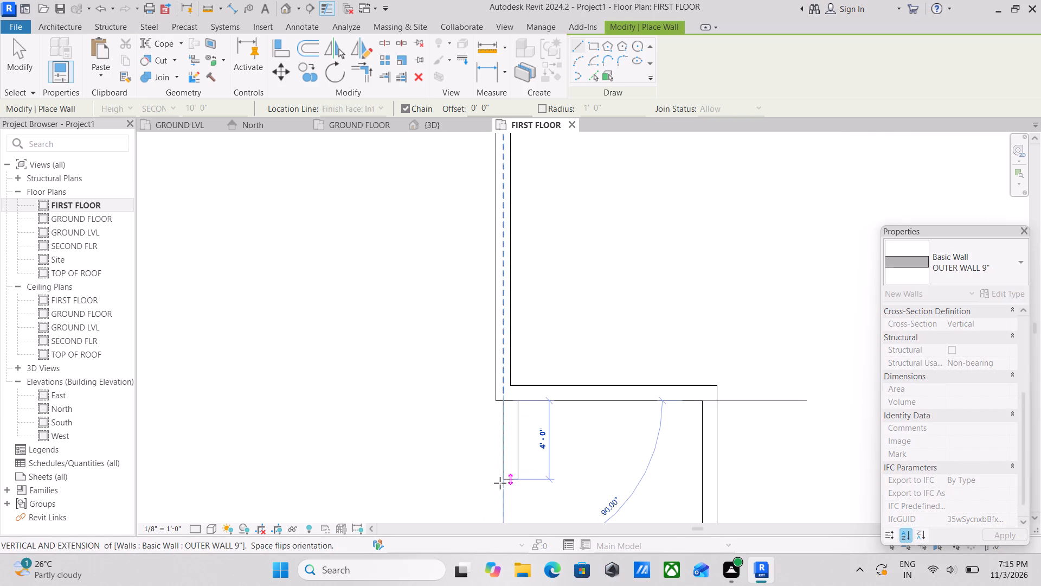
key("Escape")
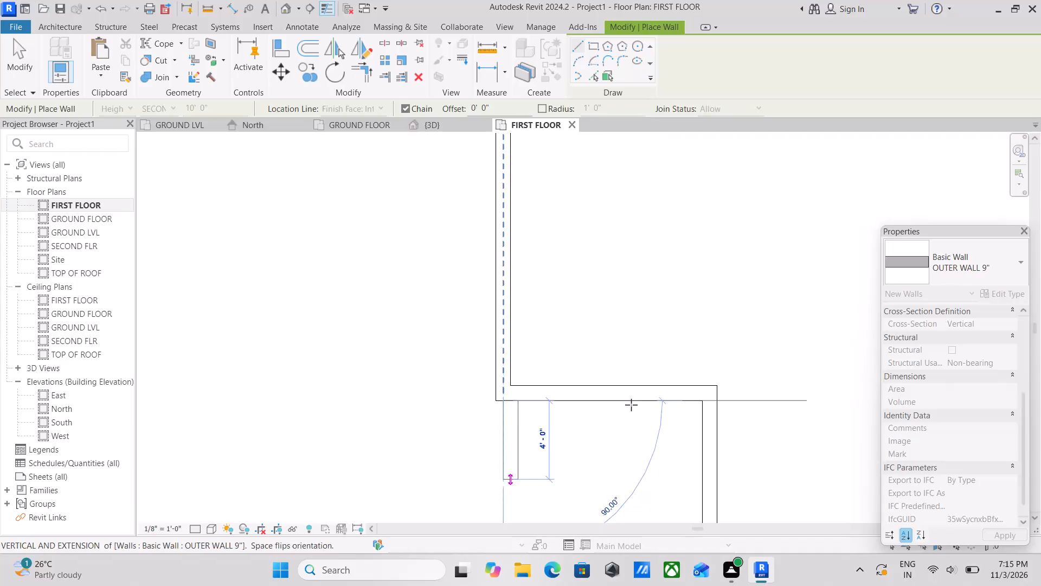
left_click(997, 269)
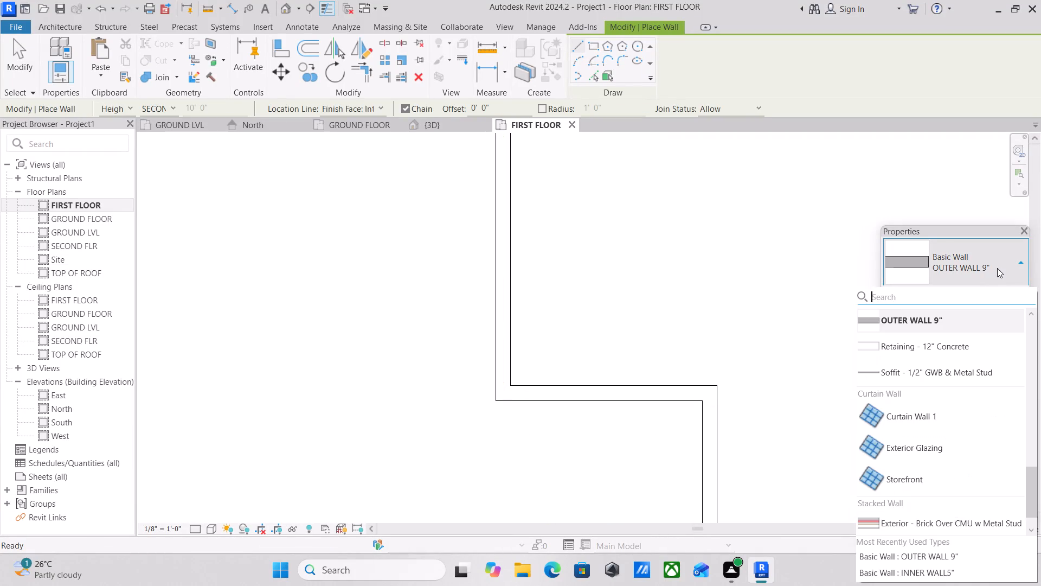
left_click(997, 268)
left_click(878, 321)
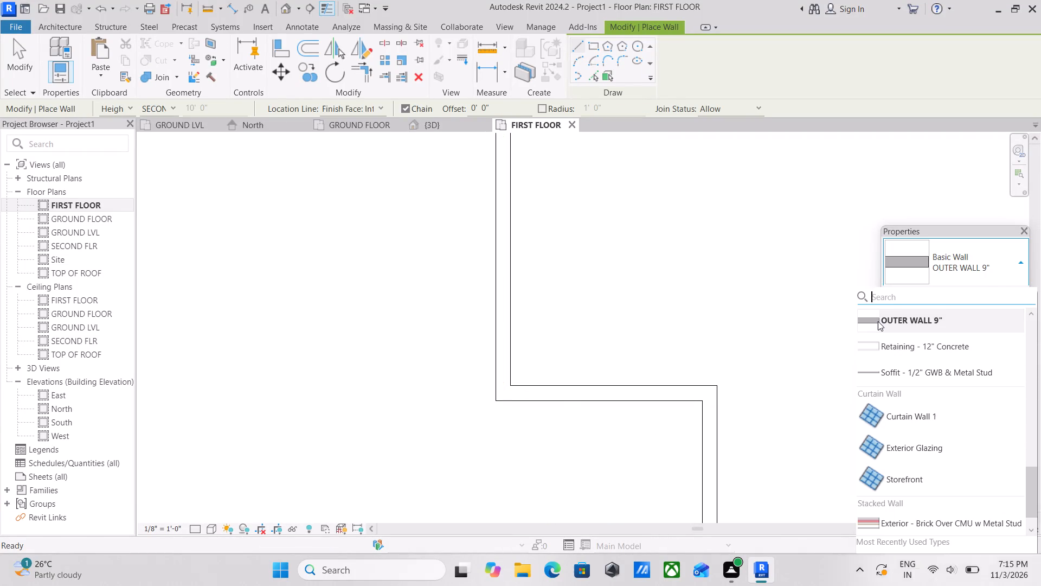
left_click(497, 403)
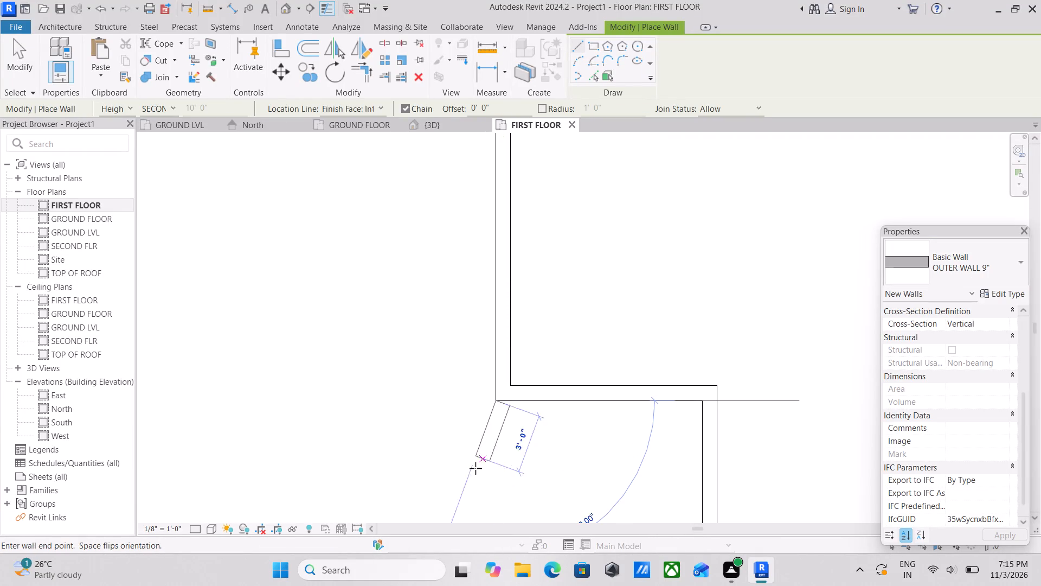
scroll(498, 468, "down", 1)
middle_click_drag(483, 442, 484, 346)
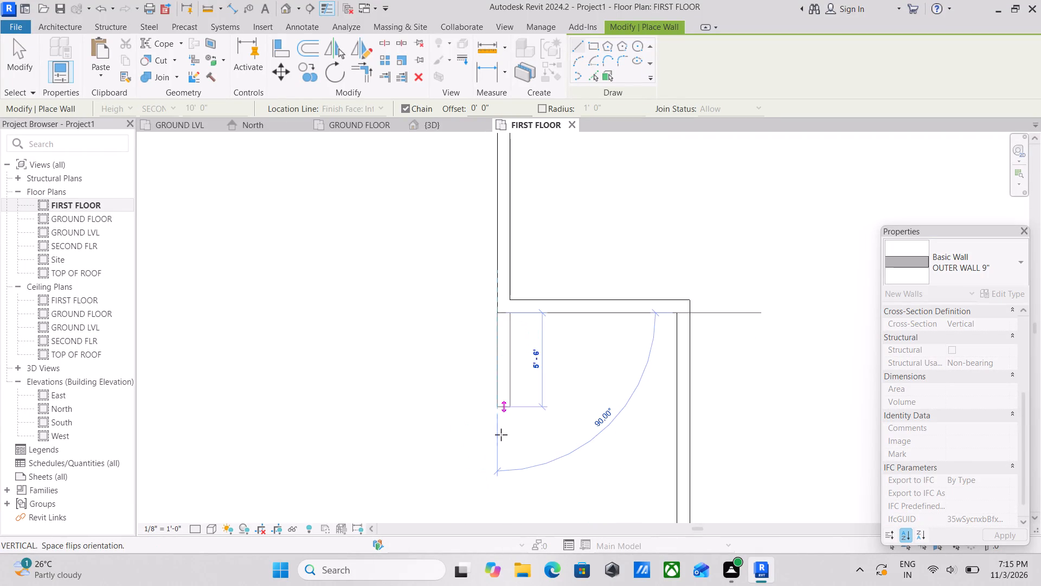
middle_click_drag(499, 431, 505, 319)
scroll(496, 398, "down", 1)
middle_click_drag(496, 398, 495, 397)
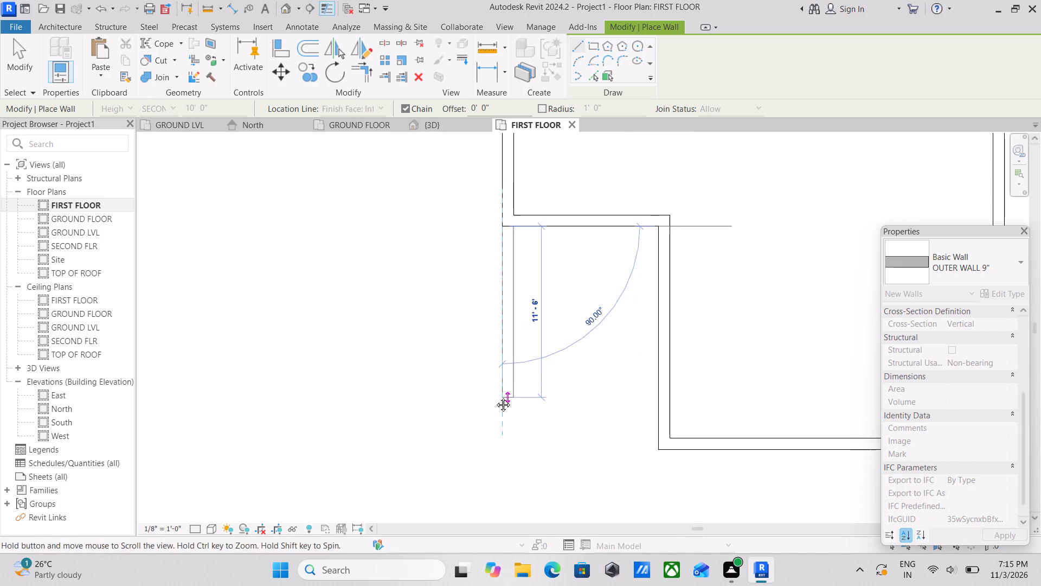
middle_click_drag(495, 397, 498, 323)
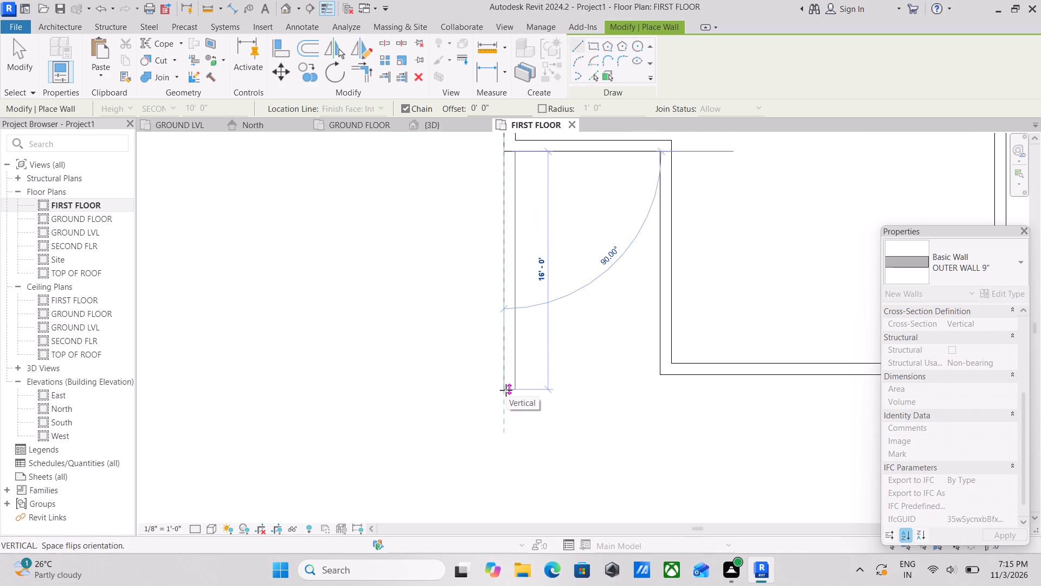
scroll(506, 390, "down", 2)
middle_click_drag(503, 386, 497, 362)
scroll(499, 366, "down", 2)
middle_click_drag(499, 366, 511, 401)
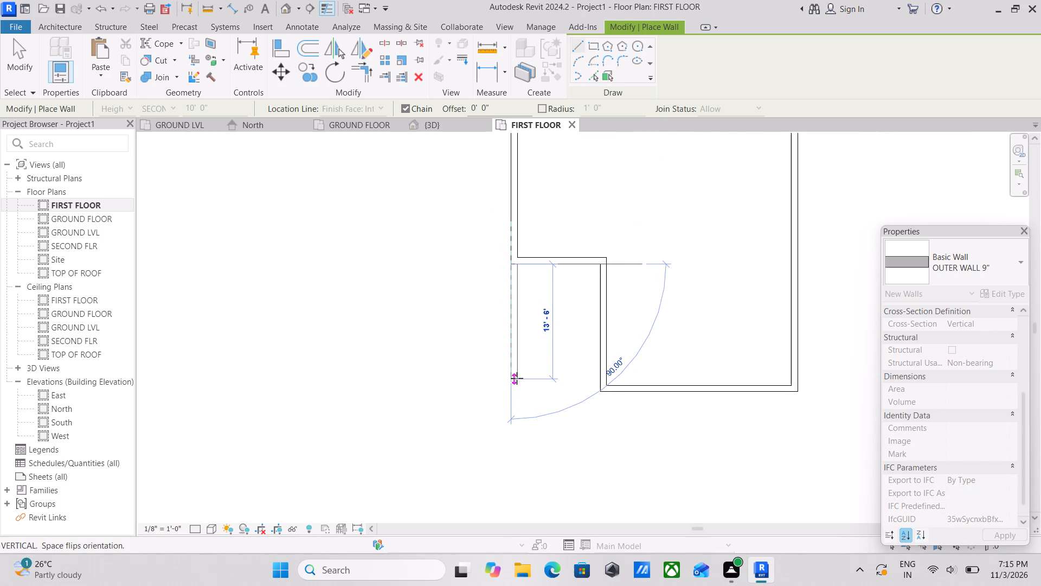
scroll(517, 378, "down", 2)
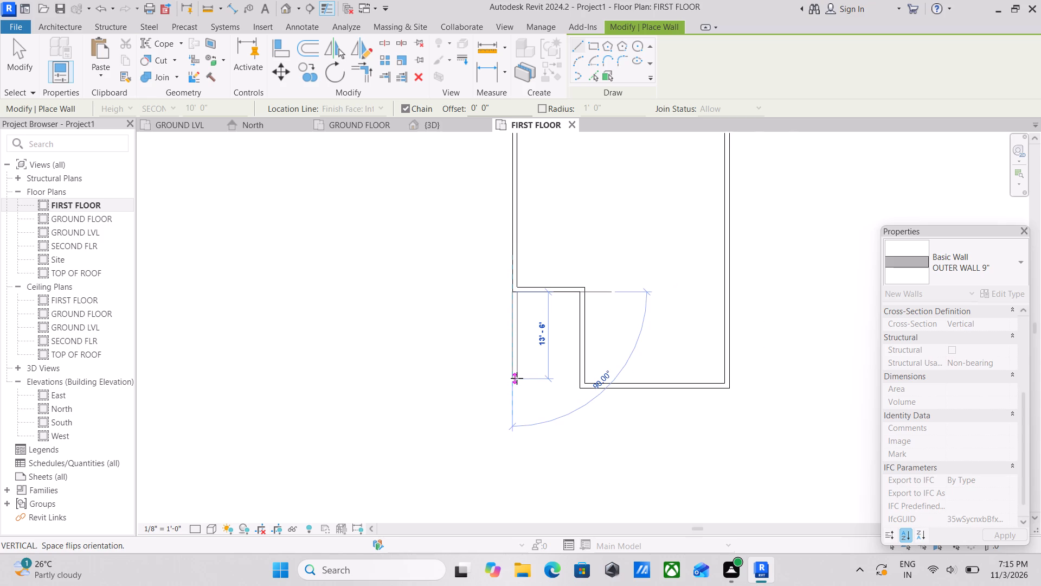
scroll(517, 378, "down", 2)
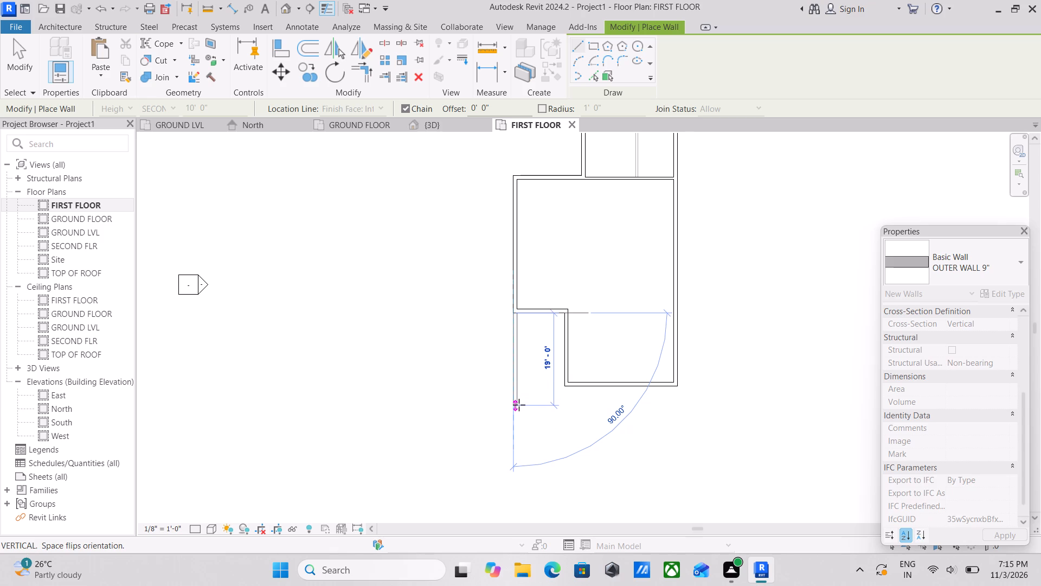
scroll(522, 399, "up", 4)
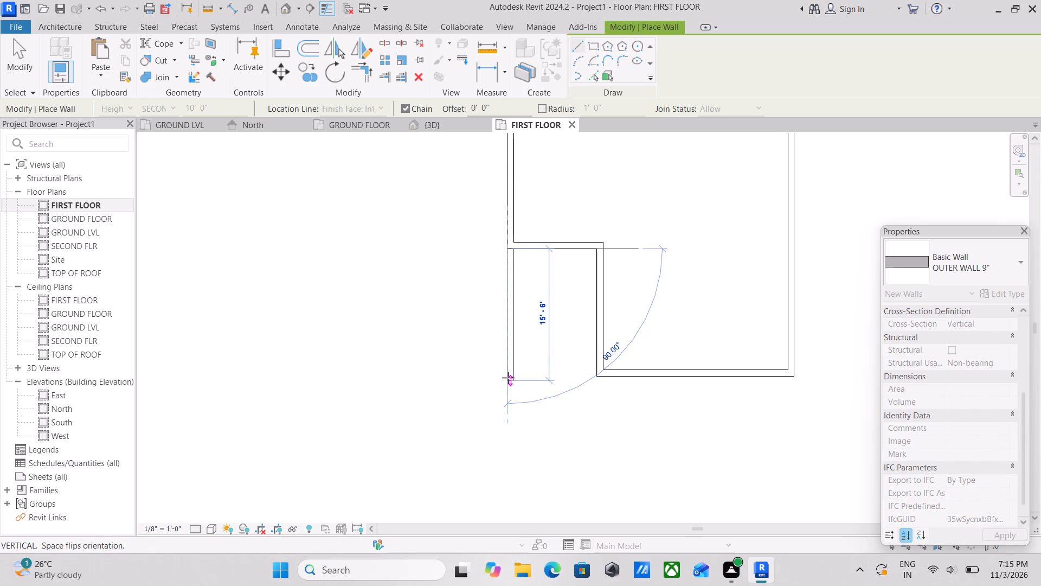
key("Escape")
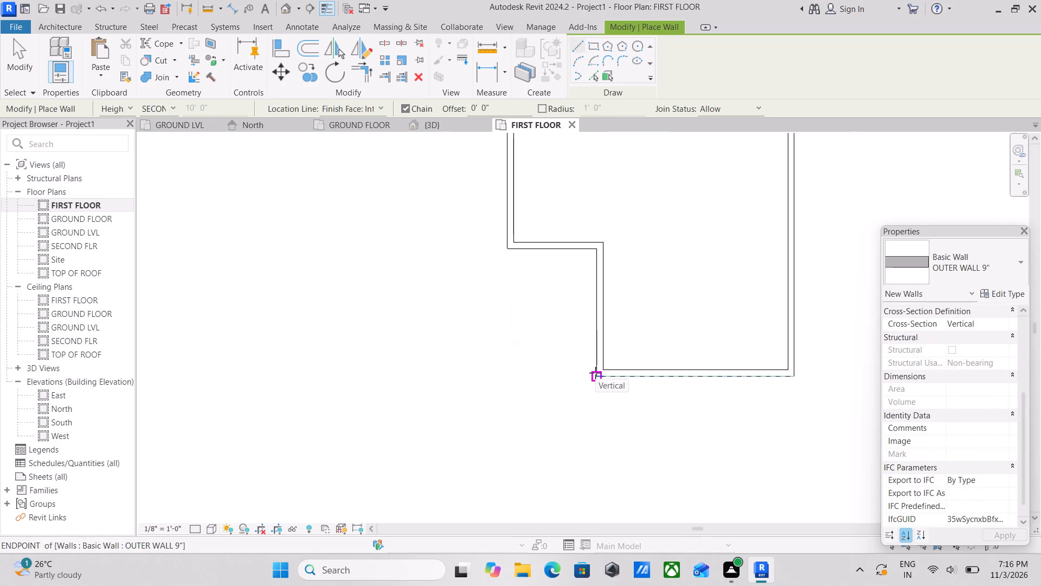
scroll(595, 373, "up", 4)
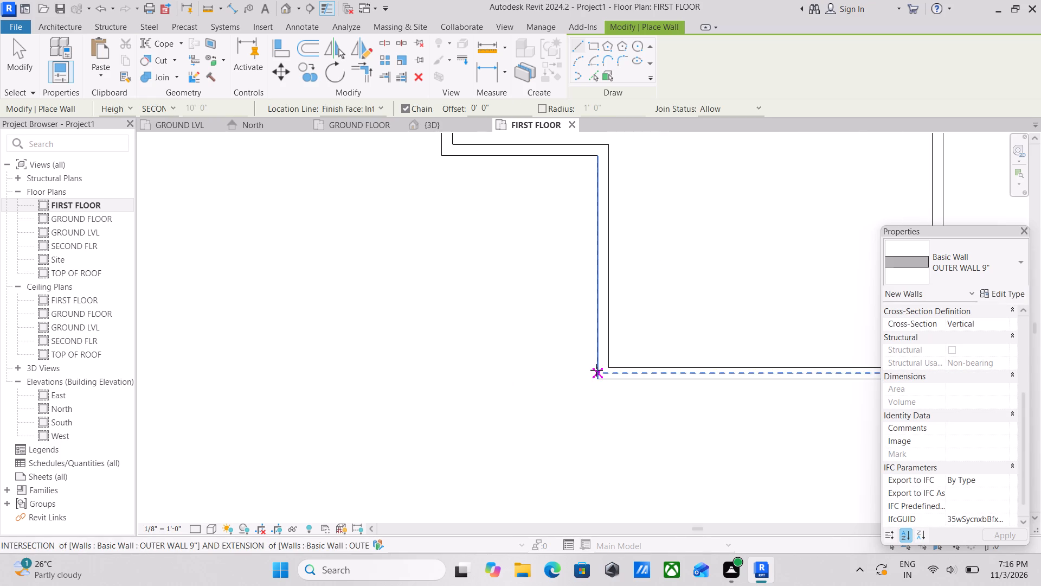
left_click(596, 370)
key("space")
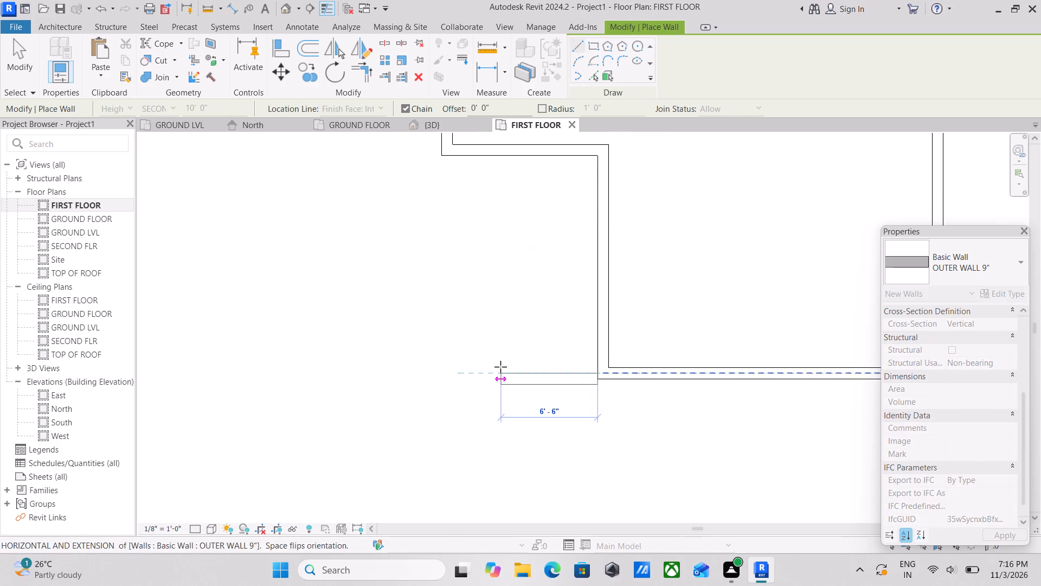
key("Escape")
Draw an OUTER WALL 9" about 10' - 1 1/2" west from the notch's southern corner, flipped flush with the south wall.
scroll(588, 387, "up", 3)
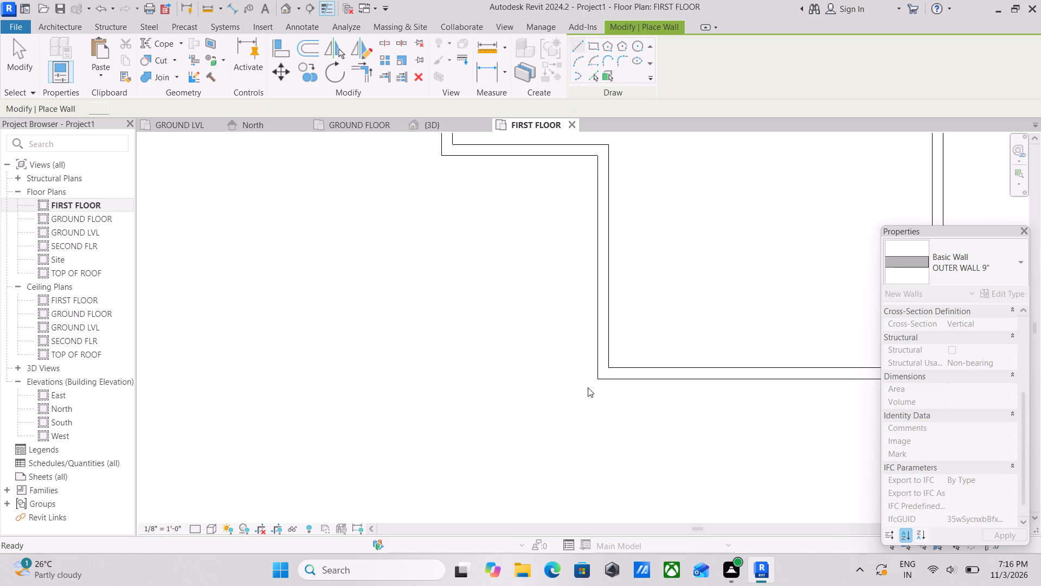
left_click(602, 372)
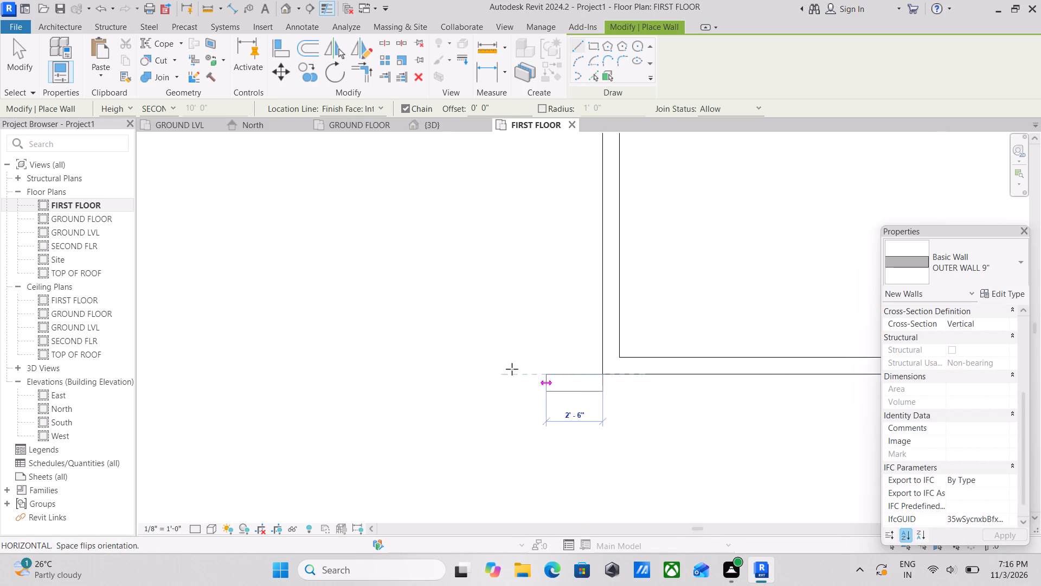
key("space")
scroll(487, 368, "down", 1)
middle_click_drag(487, 368, 633, 374)
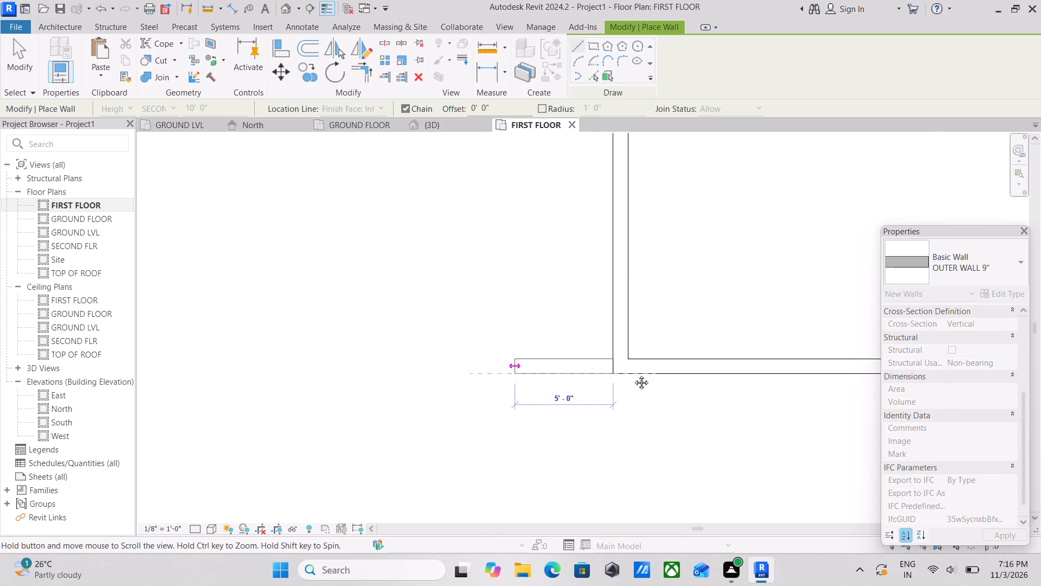
middle_click_drag(633, 374, 676, 376)
scroll(560, 373, "down", 2)
middle_click_drag(560, 377, 577, 390)
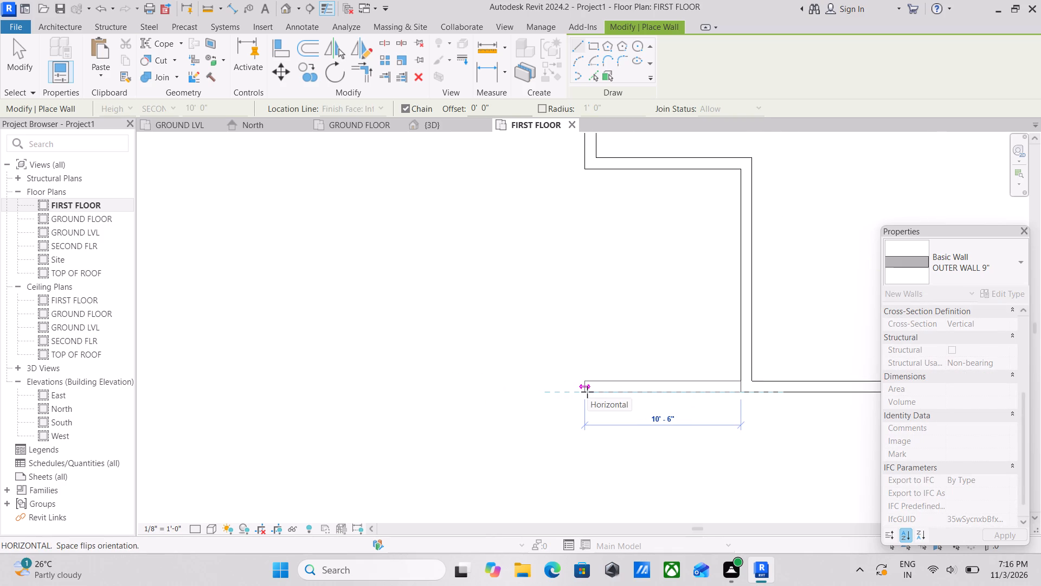
left_click(593, 397)
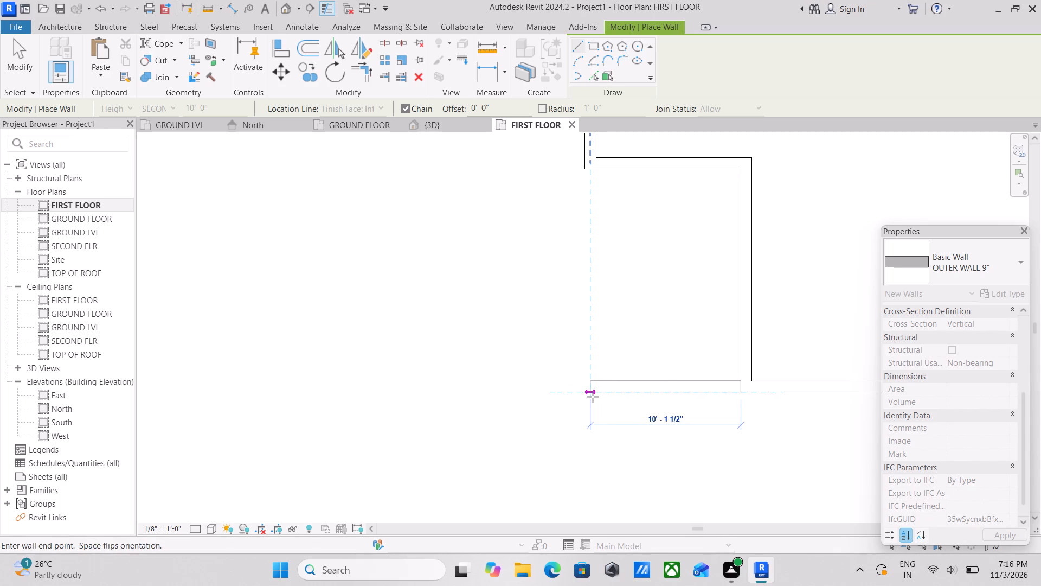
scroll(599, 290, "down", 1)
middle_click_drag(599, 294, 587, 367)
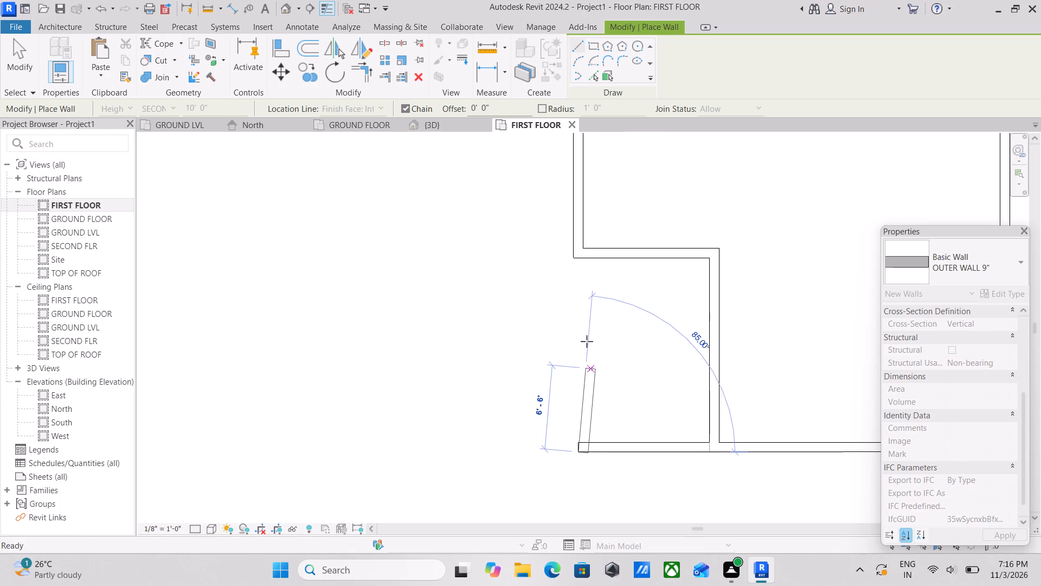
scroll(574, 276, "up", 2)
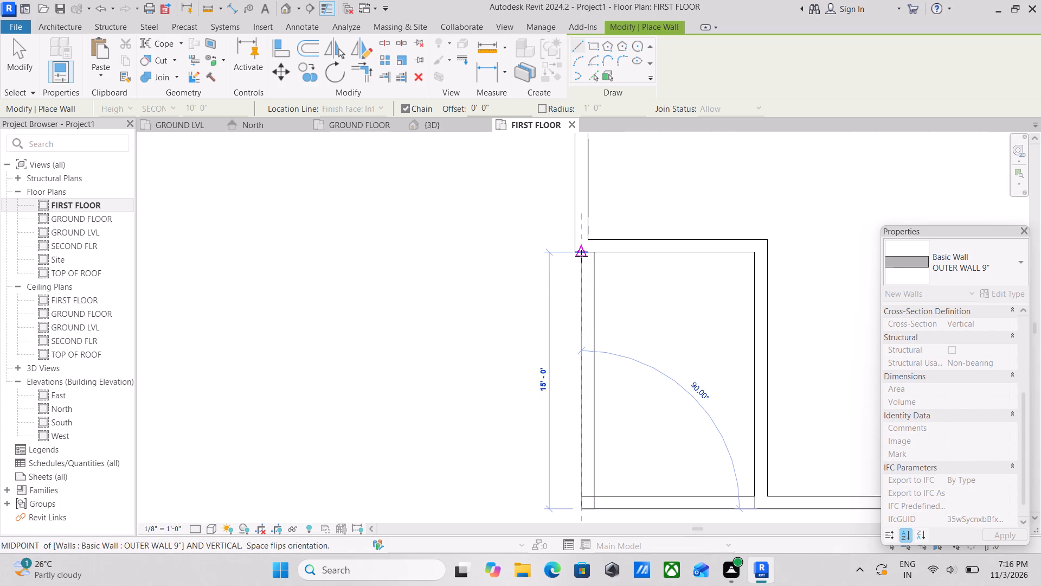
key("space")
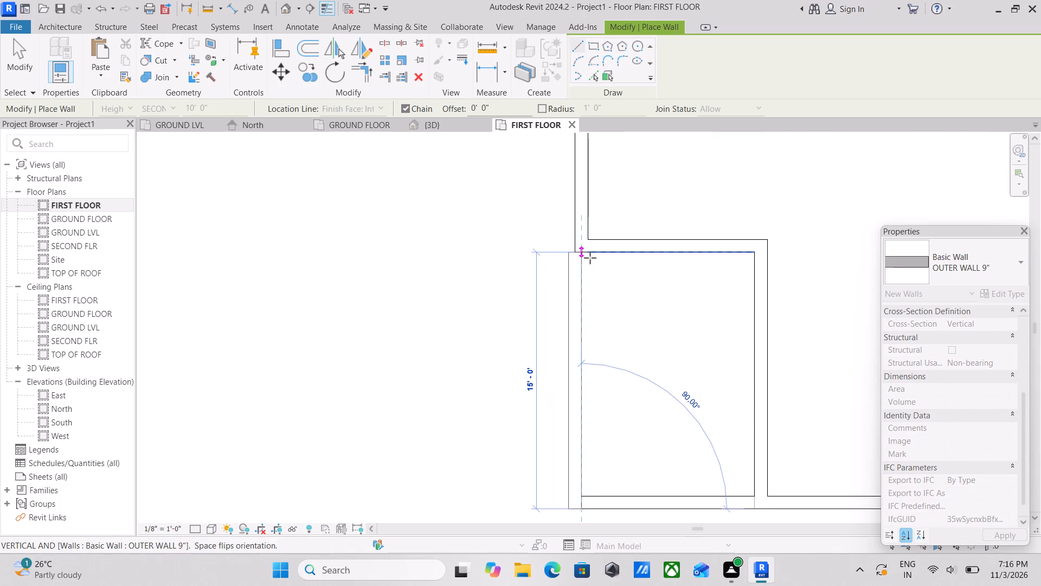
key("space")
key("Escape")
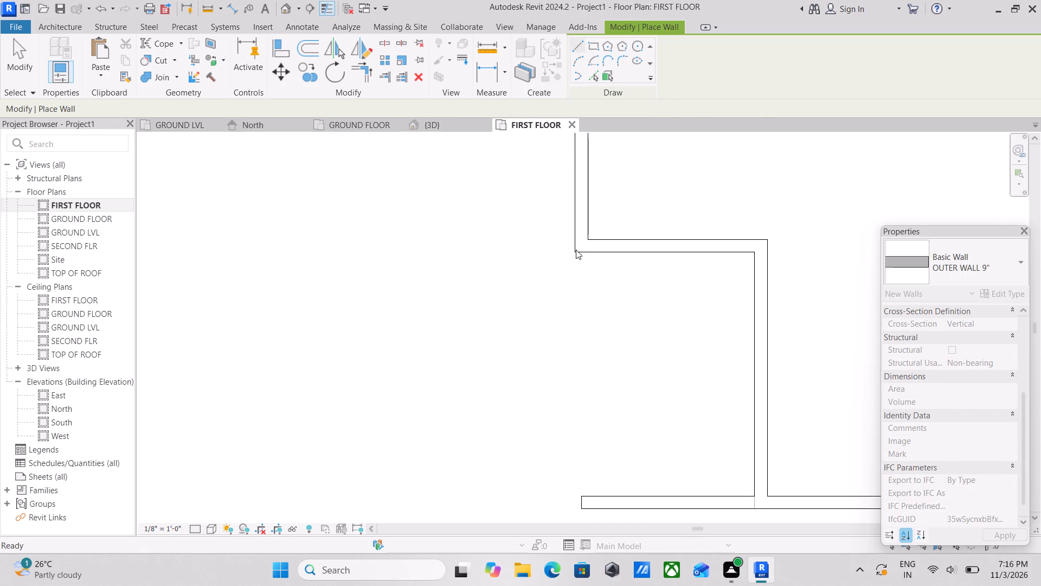
Draw an OUTER WALL 9" south from the west wall's outer corner to meet the new south wall, enclosing the southwest notch.
left_click(576, 249)
middle_click_drag(576, 393, 566, 293)
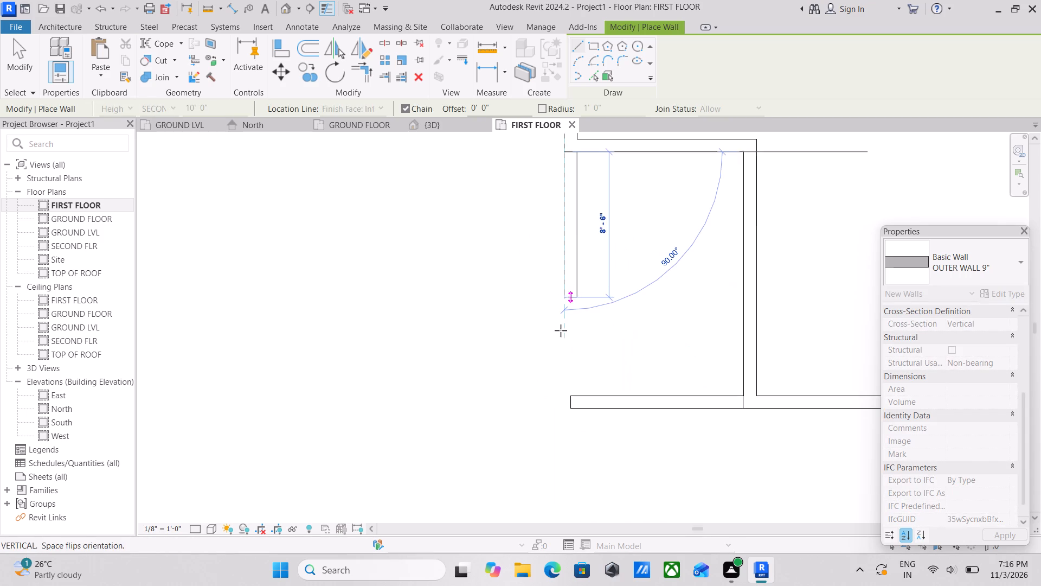
left_click(563, 403)
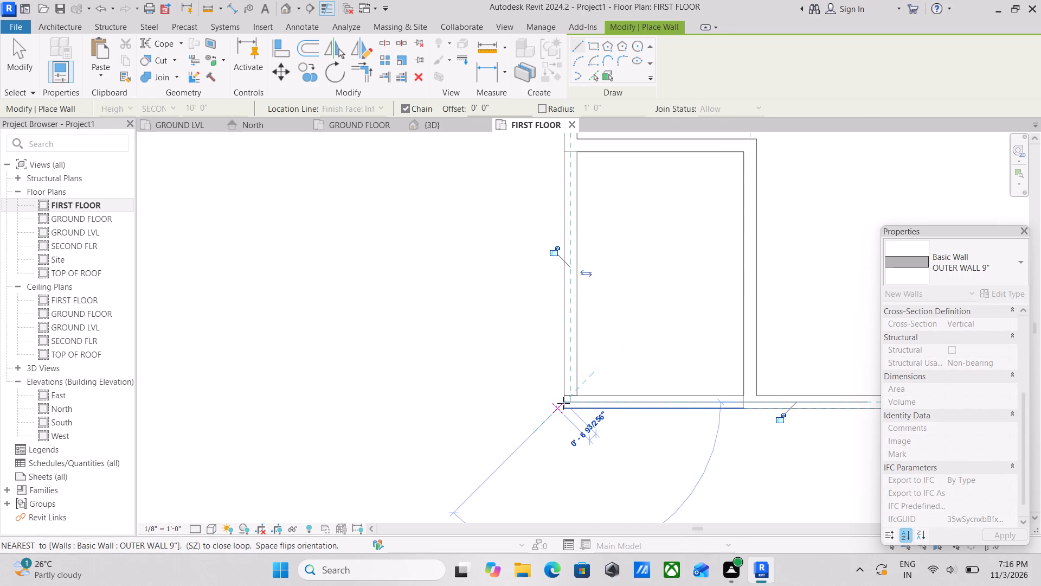
key("Escape")
key("Escape")
scroll(633, 295, "down", 4)
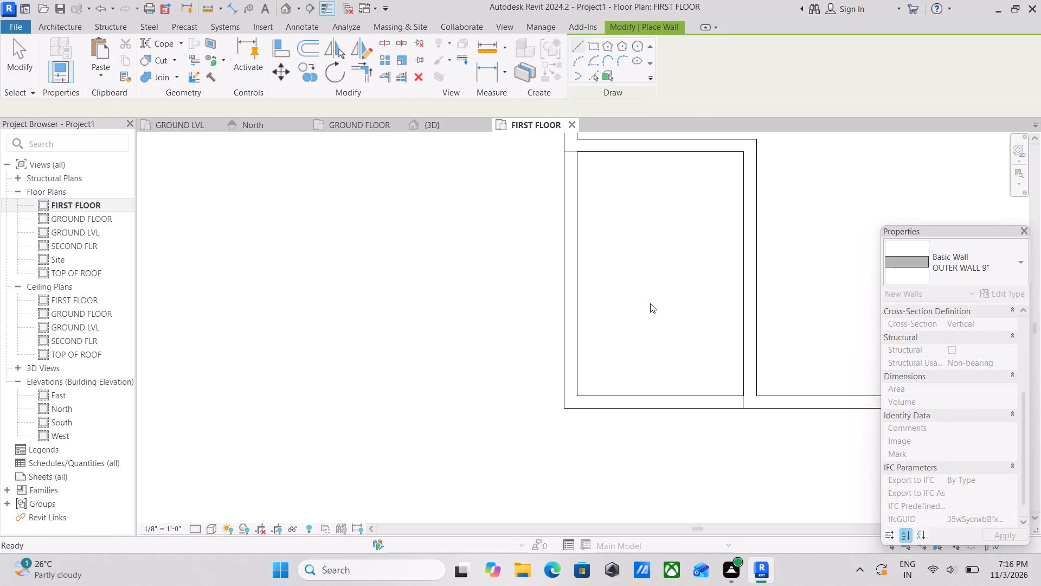
key("Escape")
Delete the 15' north-south outer wall that separates the enclosed southwest notch from the main building.
scroll(696, 326, "down", 2)
middle_click_drag(696, 326, 620, 334)
left_click(627, 296)
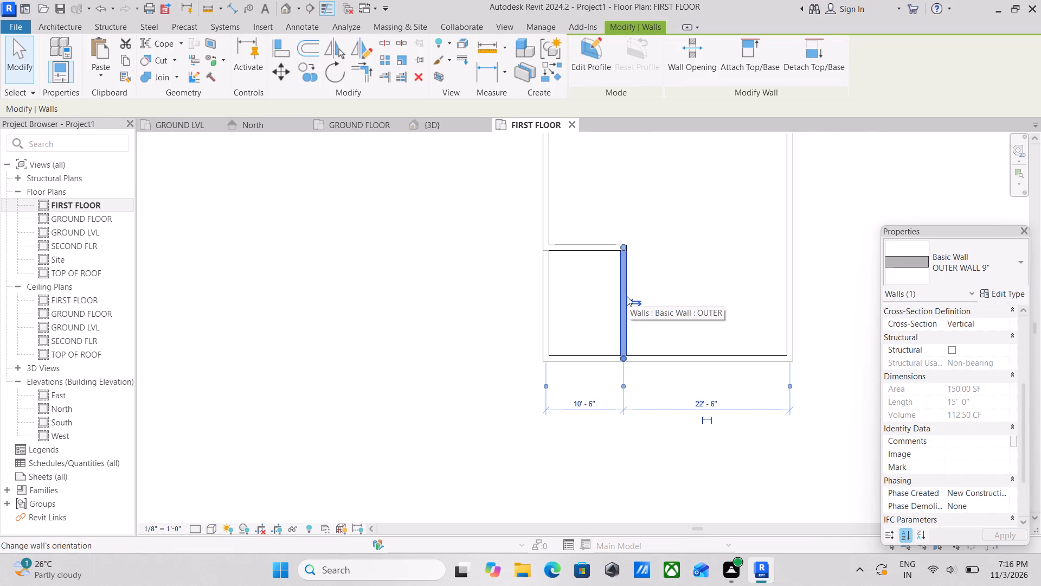
right_click(627, 296)
left_click(682, 379)
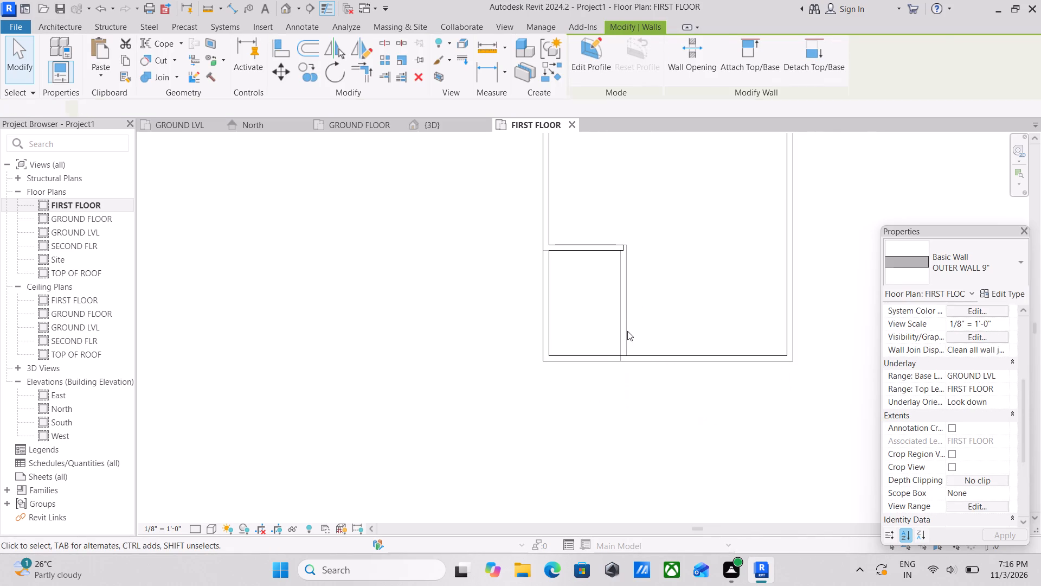
Delete the 10' - 6" east-west outer wall on the north side of the enclosed southwest notch.
left_click(597, 247)
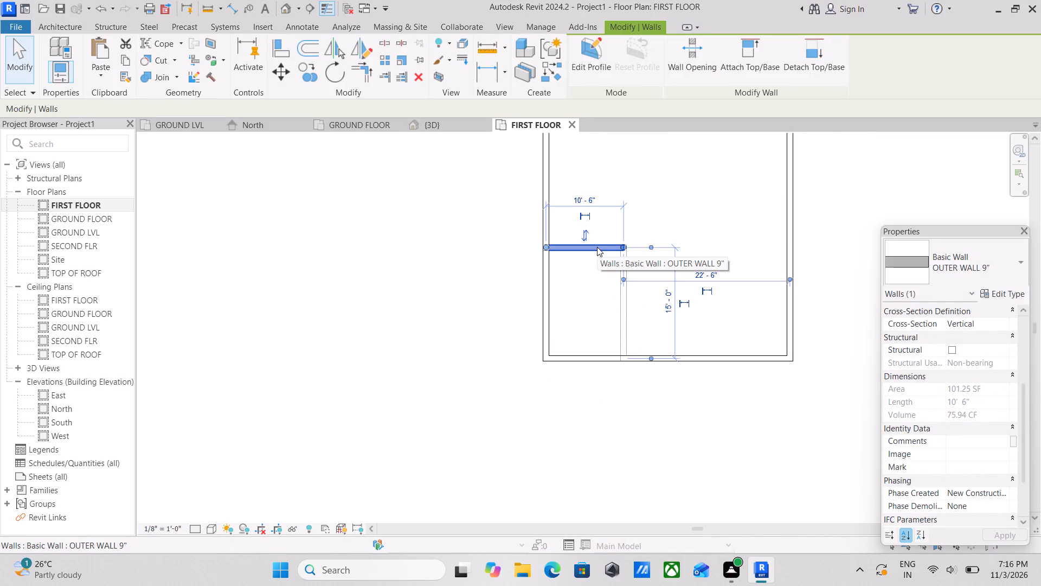
right_click(597, 247)
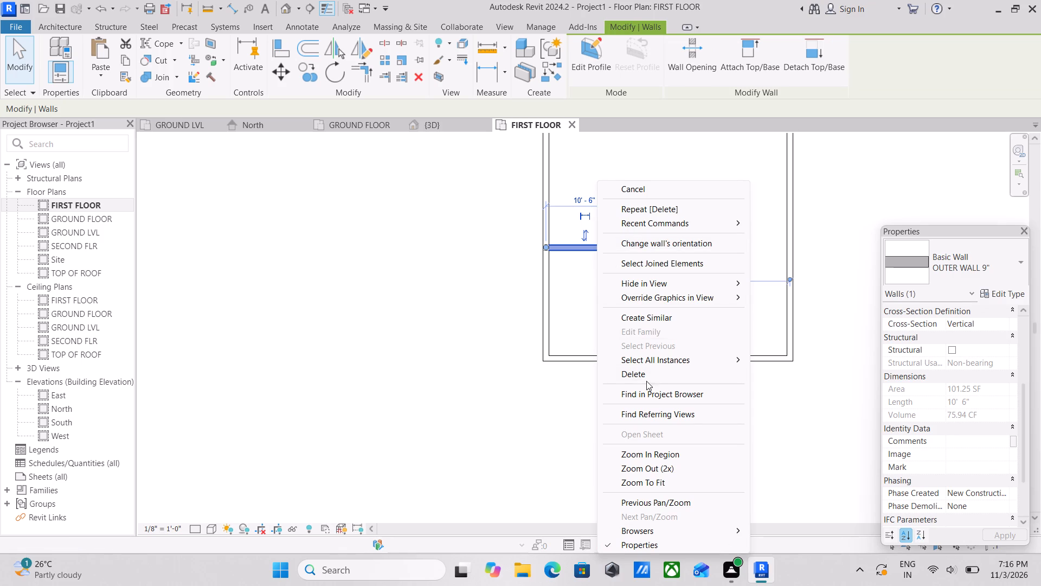
left_click(645, 376)
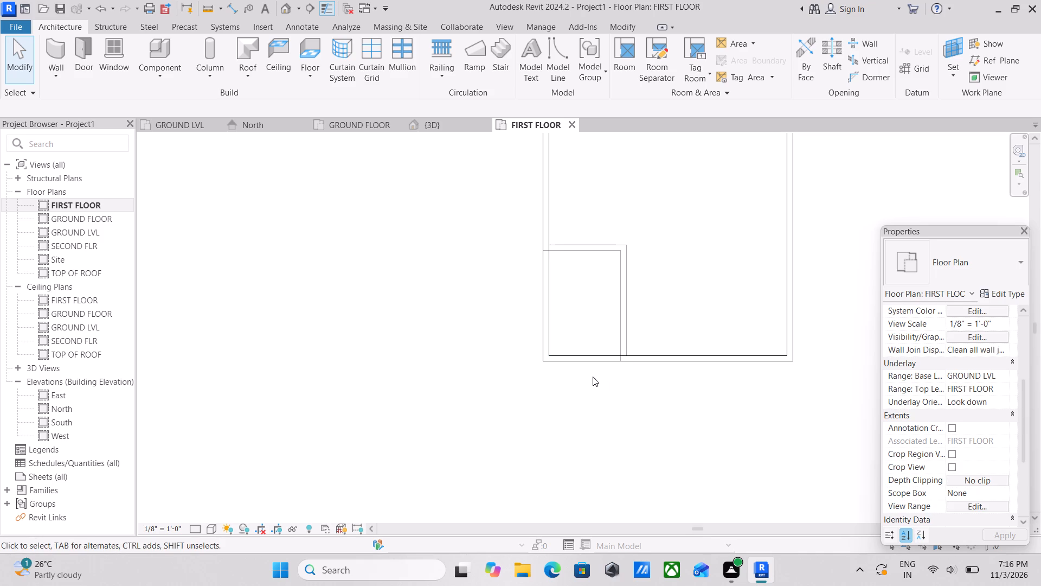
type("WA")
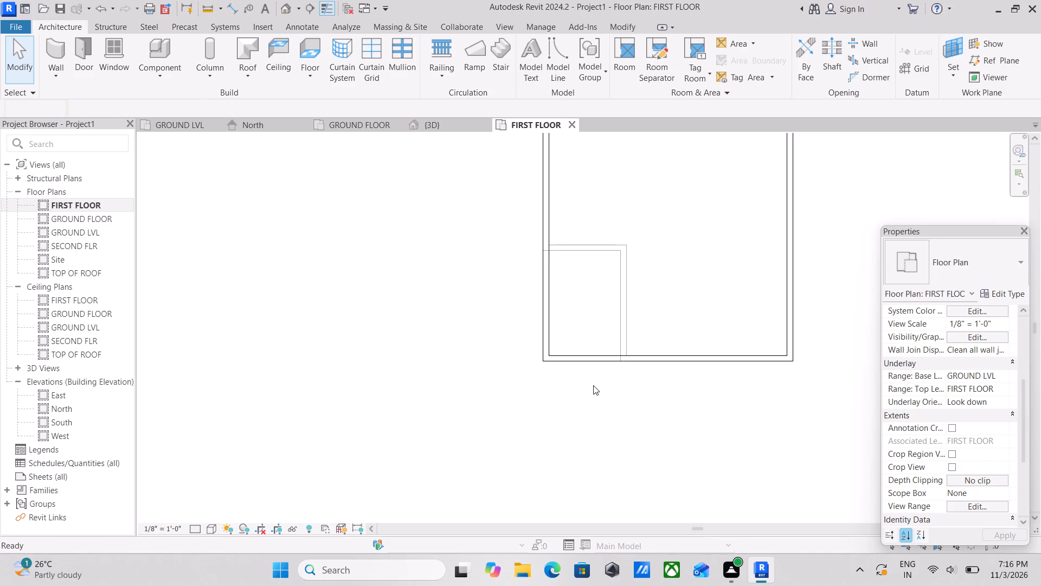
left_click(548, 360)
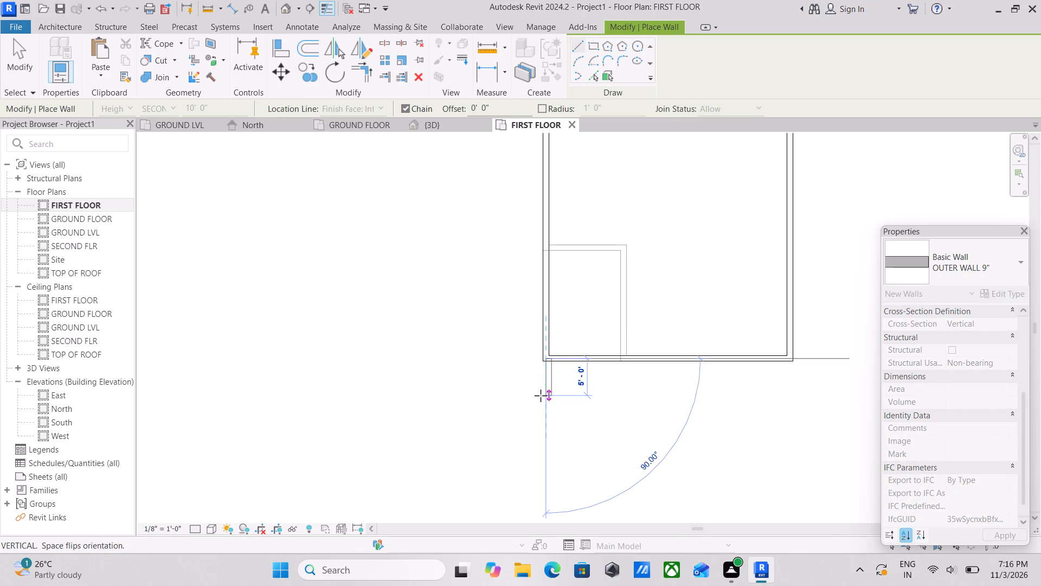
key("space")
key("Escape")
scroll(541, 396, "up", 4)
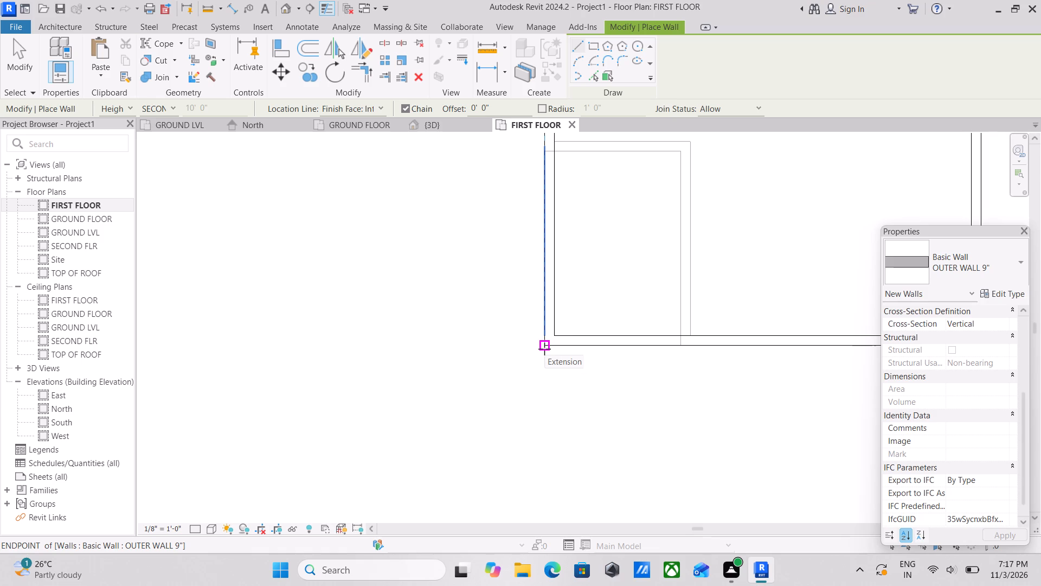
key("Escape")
Draw an OUTER WALL 9" about 5' south from the building's southwest outer corner, flush with the west wall's outer face.
type("WA")
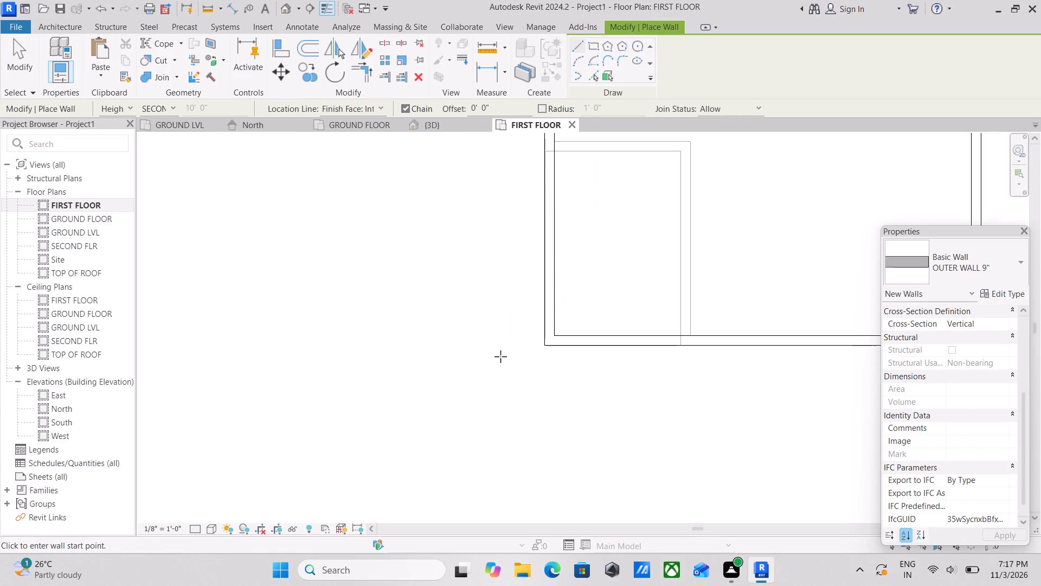
scroll(498, 327, "down", 1)
scroll(491, 326, "up", 1)
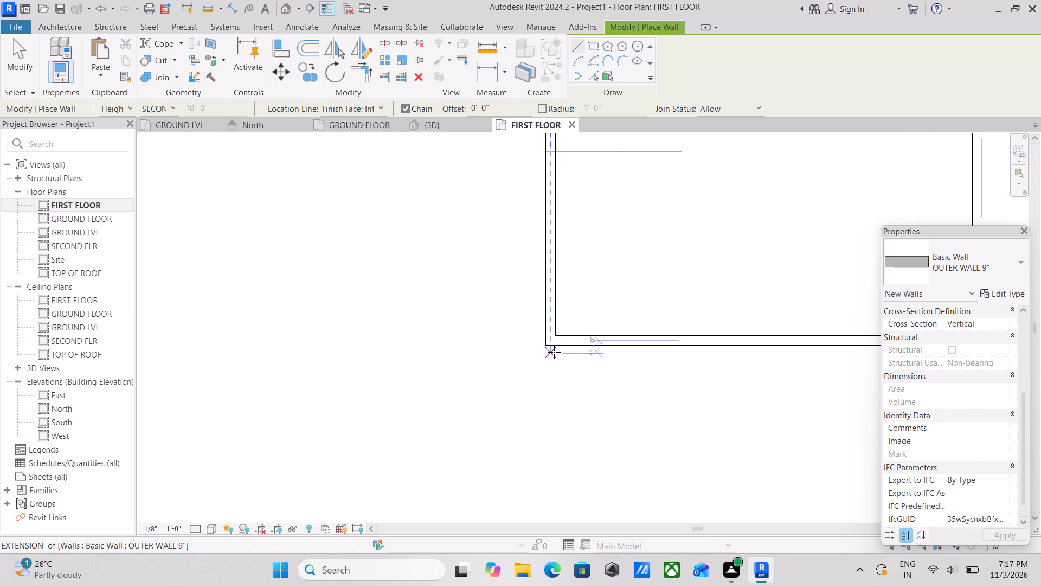
scroll(554, 352, "up", 6)
left_click(535, 335)
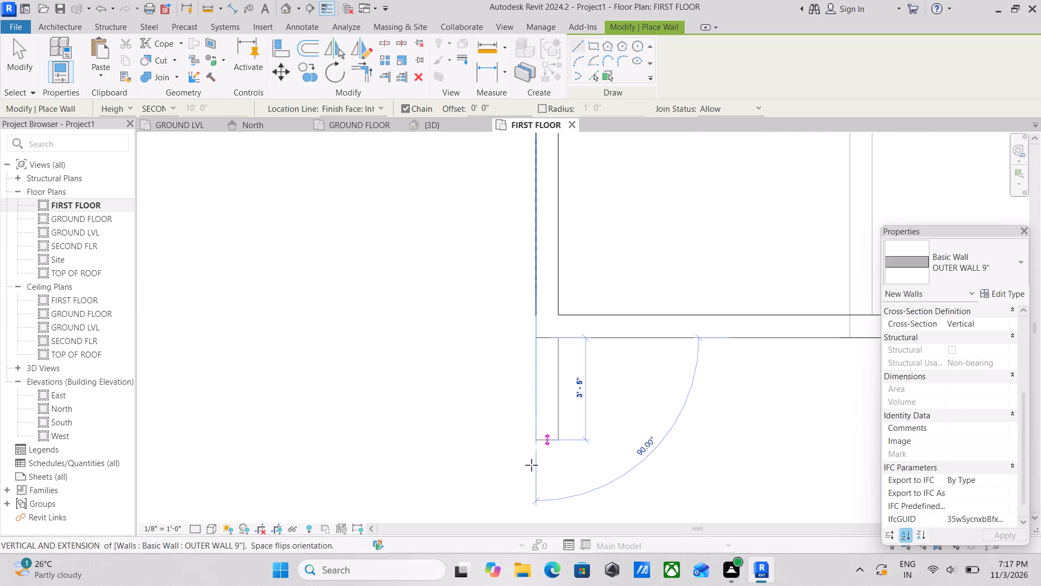
scroll(530, 469, "down", 1)
middle_click_drag(520, 464, 500, 361)
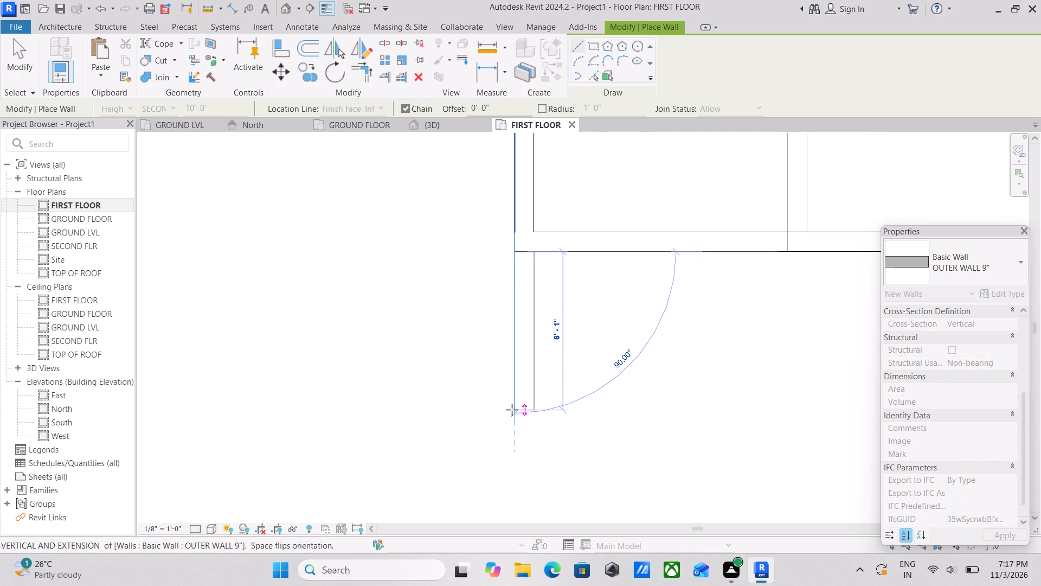
scroll(512, 410, "up", 1)
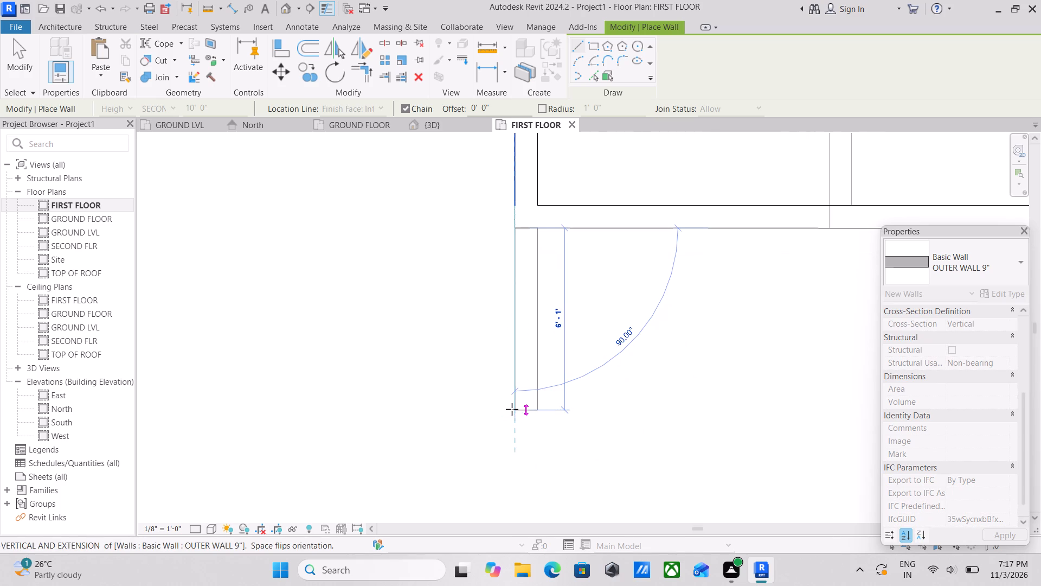
left_click(517, 377)
Continue the OUTER WALL 9" about 33' east, parallel to the south wall, ending in line with the east wall's centerline.
scroll(517, 377, "down", 1)
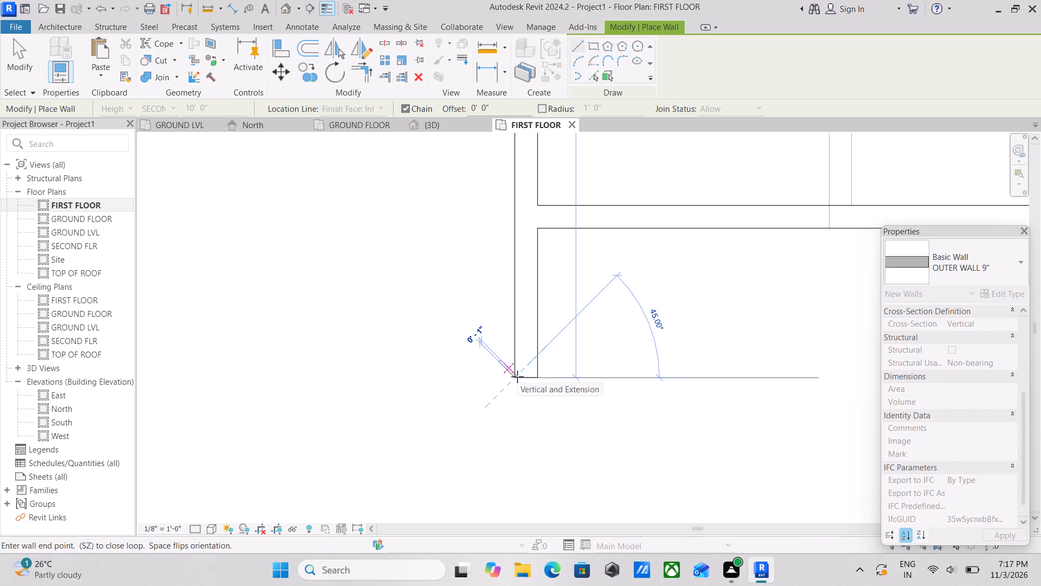
middle_click_drag(515, 376, 385, 371)
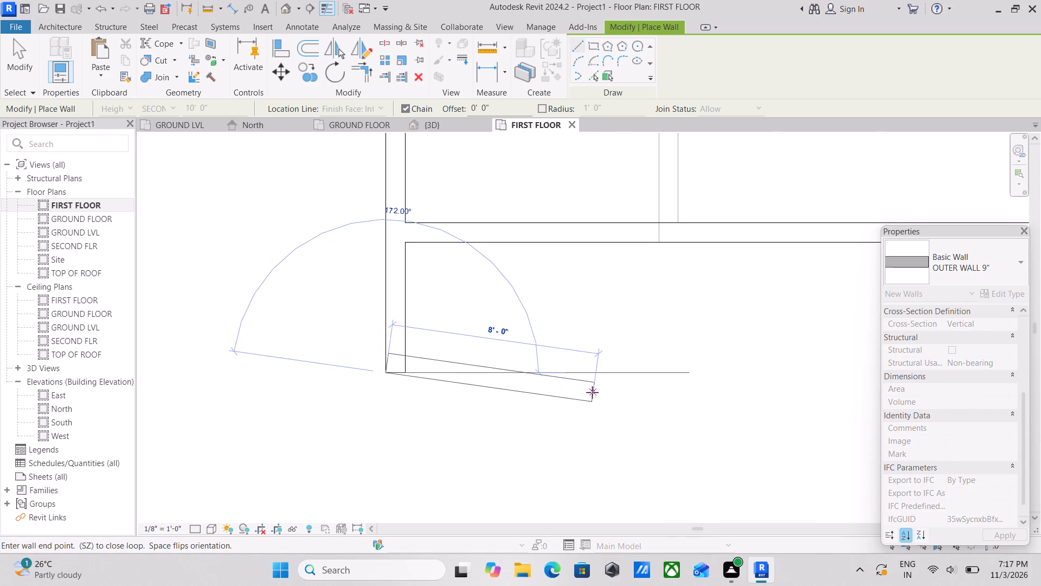
middle_click_drag(677, 367, 276, 370)
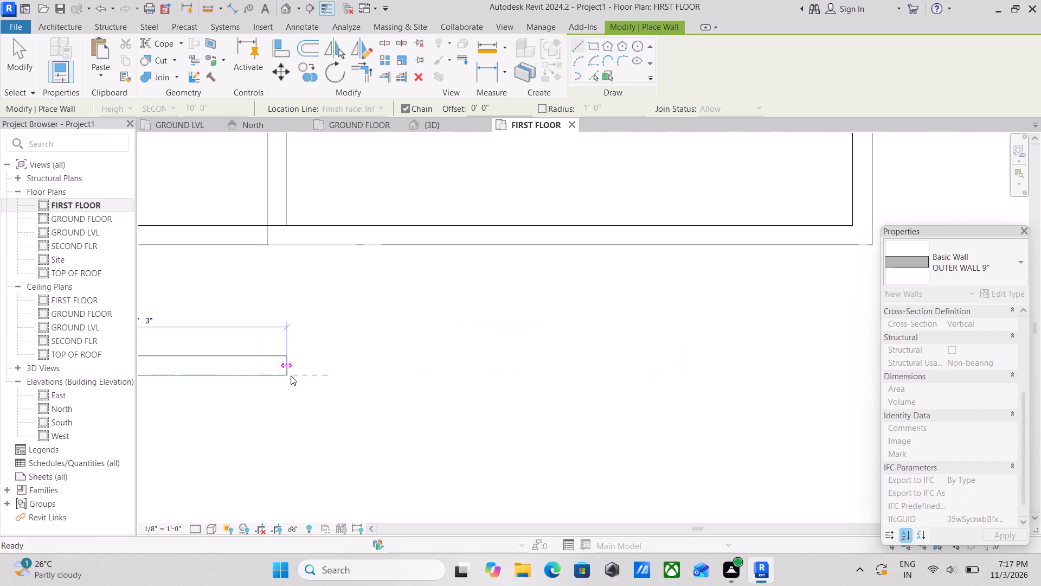
middle_click_drag(592, 384, 404, 408)
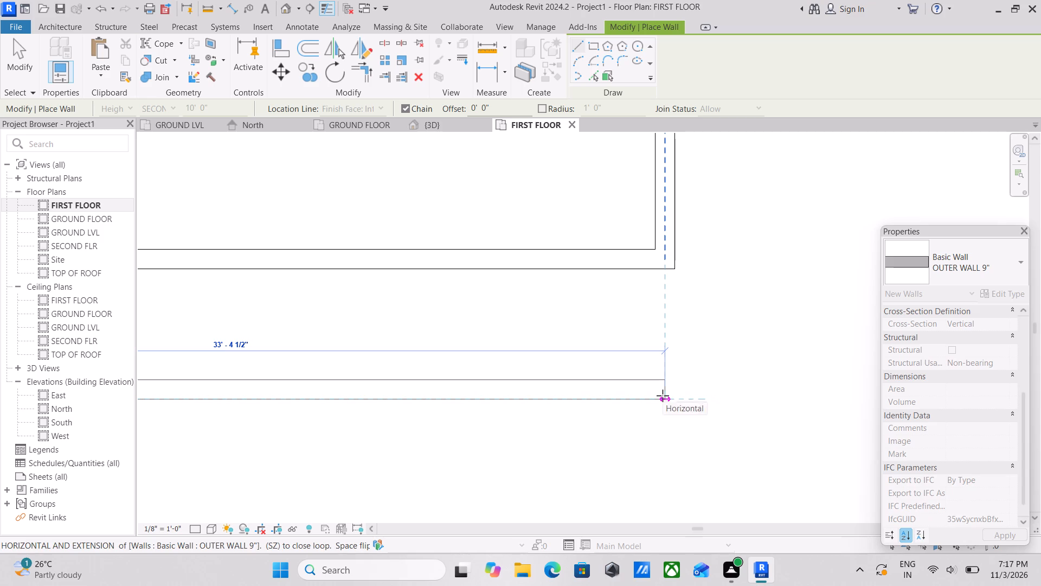
left_click(663, 396)
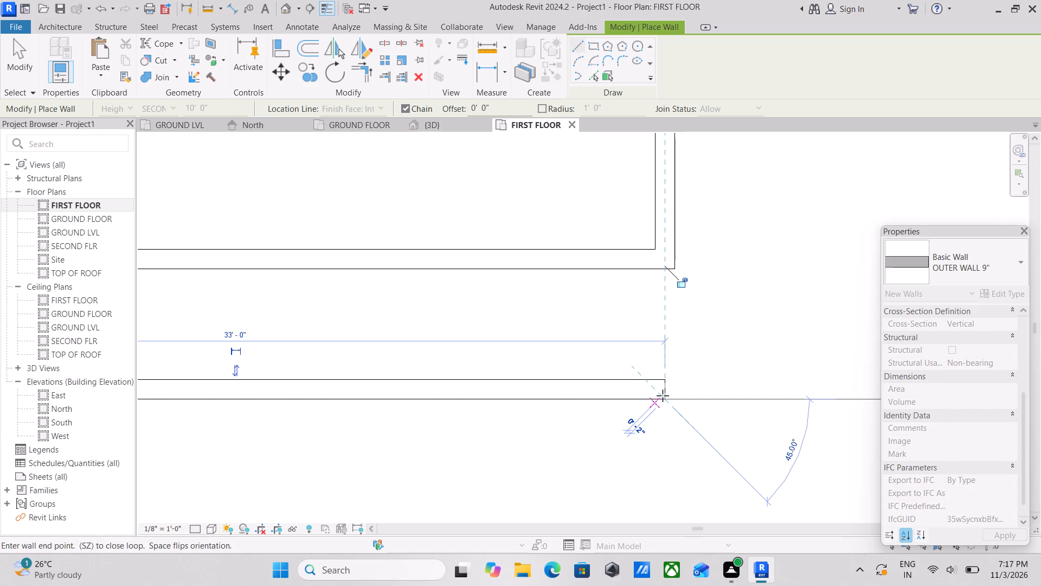
key("Escape")
Draw an OUTER WALL 9" 5' - 0" south from the southeast outer corner to the new south wall, flipped flush with the east wall.
scroll(677, 269, "up", 1)
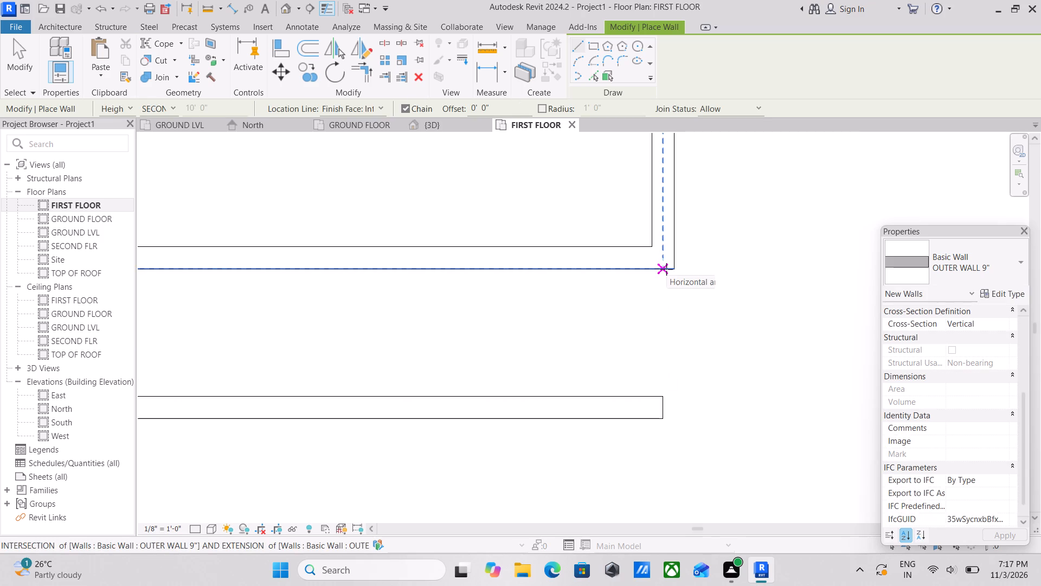
left_click(666, 269)
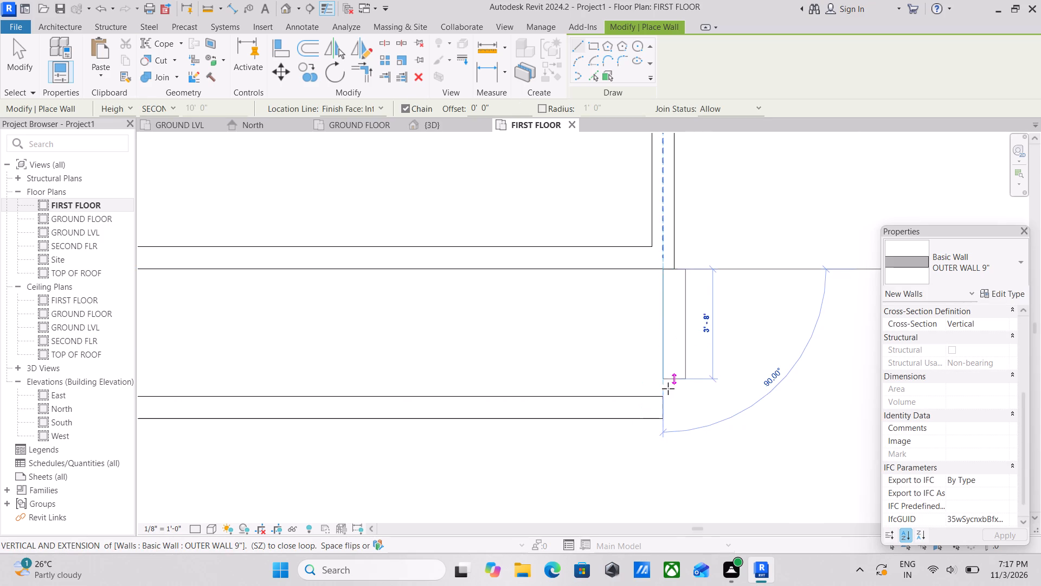
key("Escape")
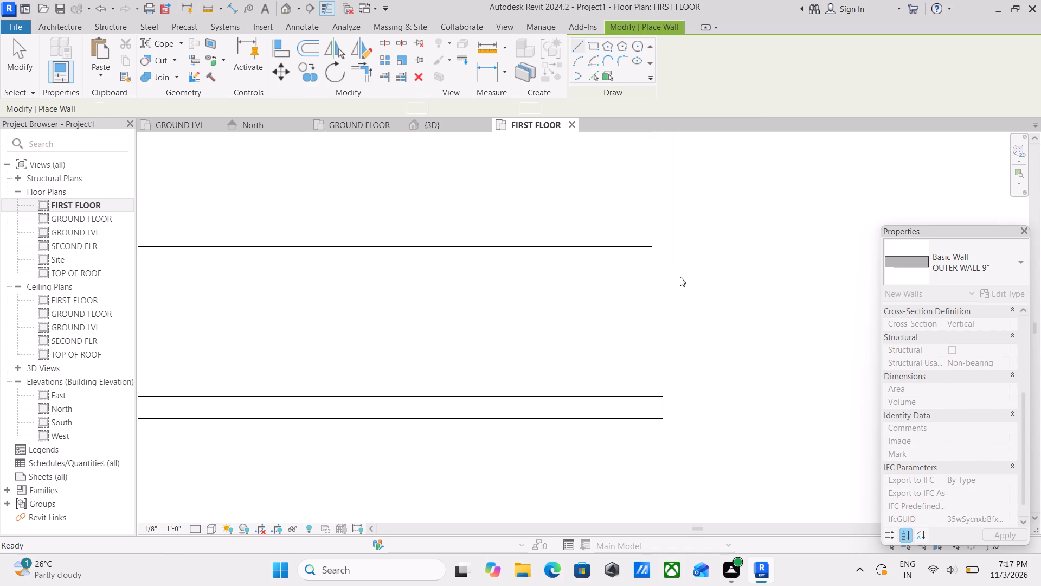
left_click(676, 269)
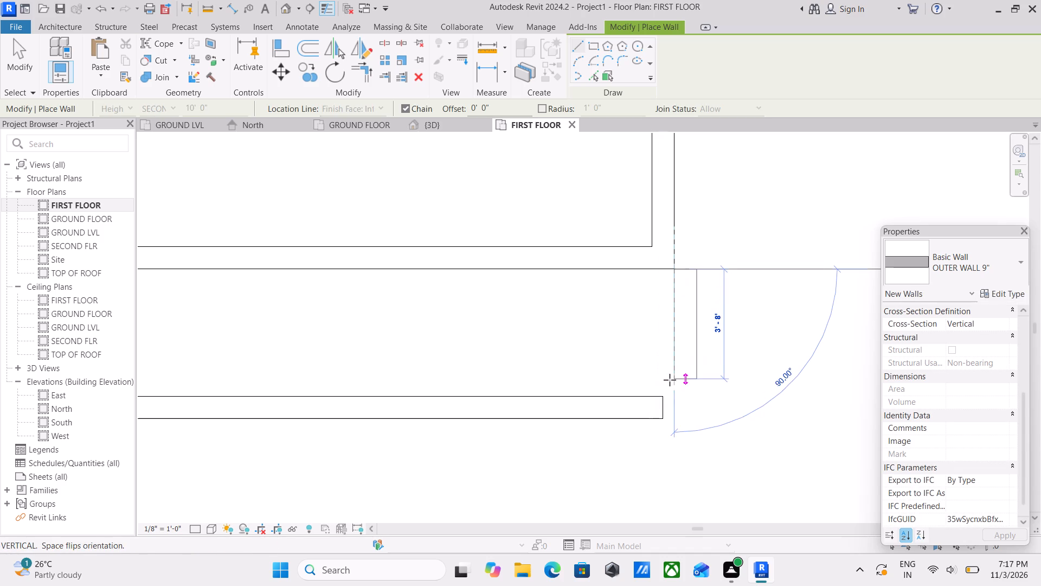
key("space")
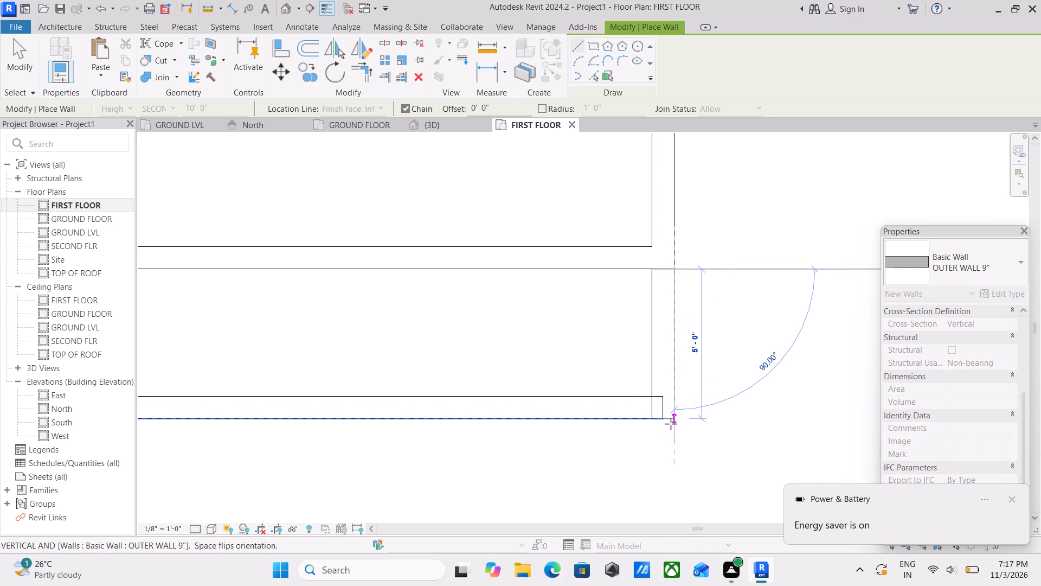
left_click(672, 424)
key("Escape")
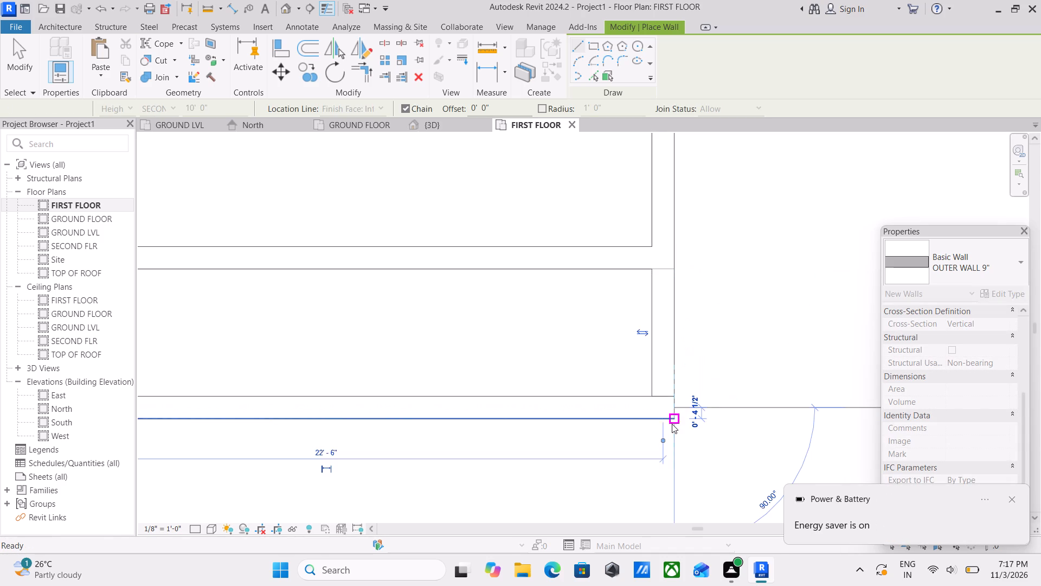
key("Escape")
key("Escape")
Examine the new southern strip and first-floor outer walls in plan and in the 3D view.
scroll(716, 394, "down", 3)
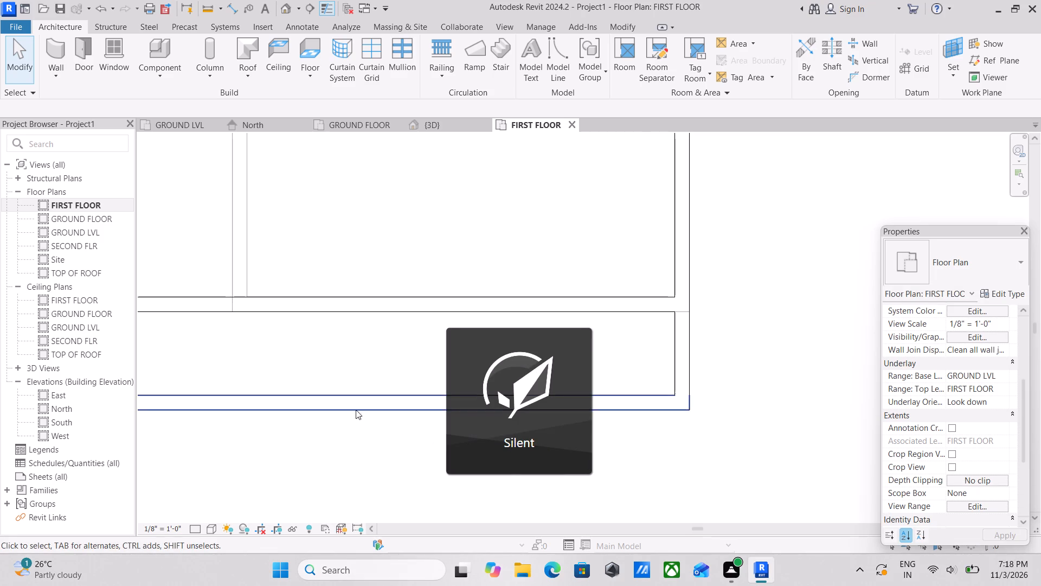
scroll(457, 297, "down", 5)
scroll(325, 309, "up", 2)
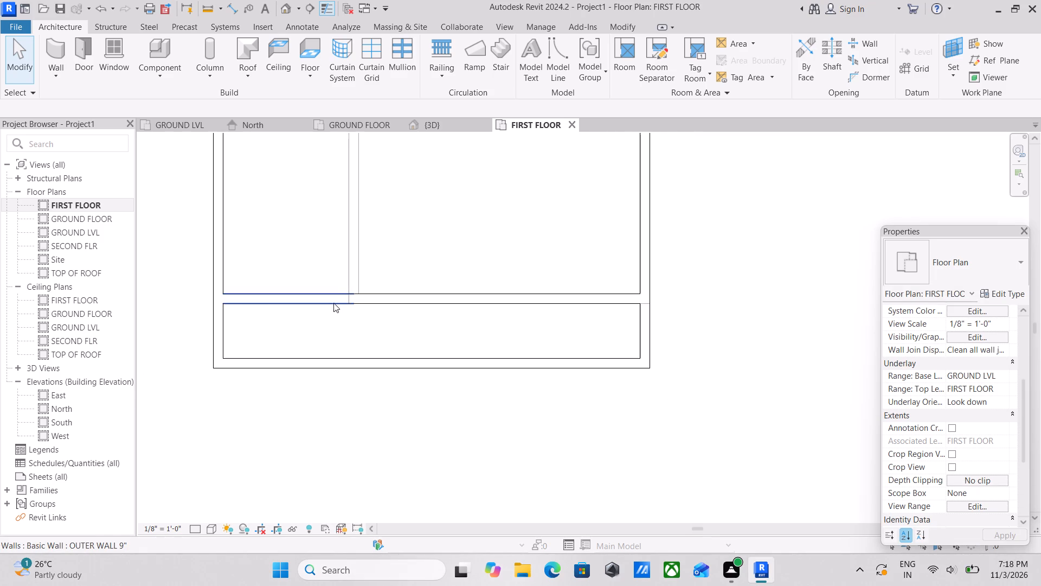
middle_click_drag(364, 315, 431, 317)
scroll(438, 314, "down", 4)
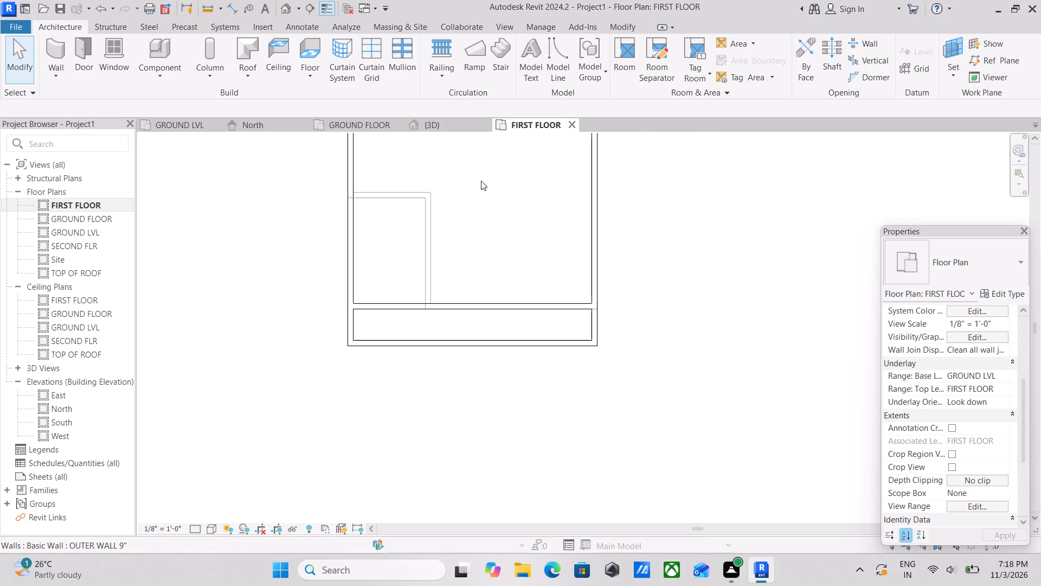
left_click(432, 123)
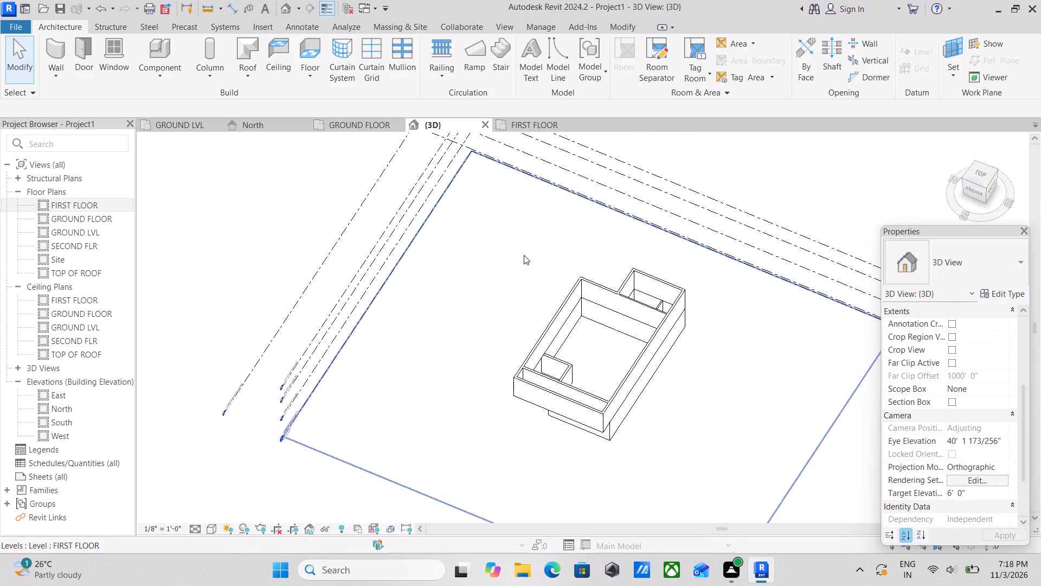
scroll(661, 348, "up", 3)
scroll(518, 343, "down", 2)
middle_click_drag(518, 343, 529, 329)
scroll(518, 364, "up", 2)
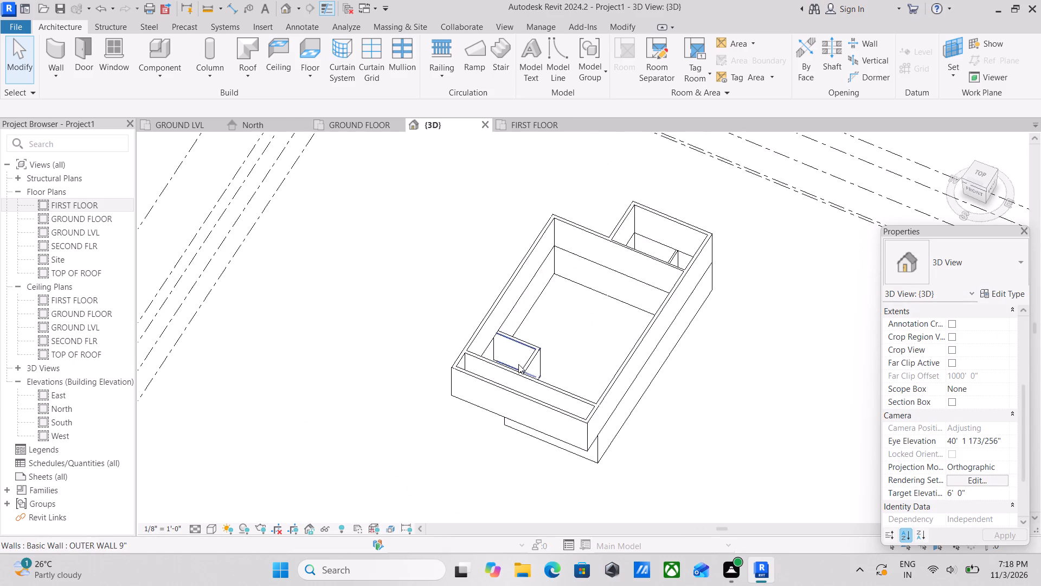
scroll(518, 364, "up", 1)
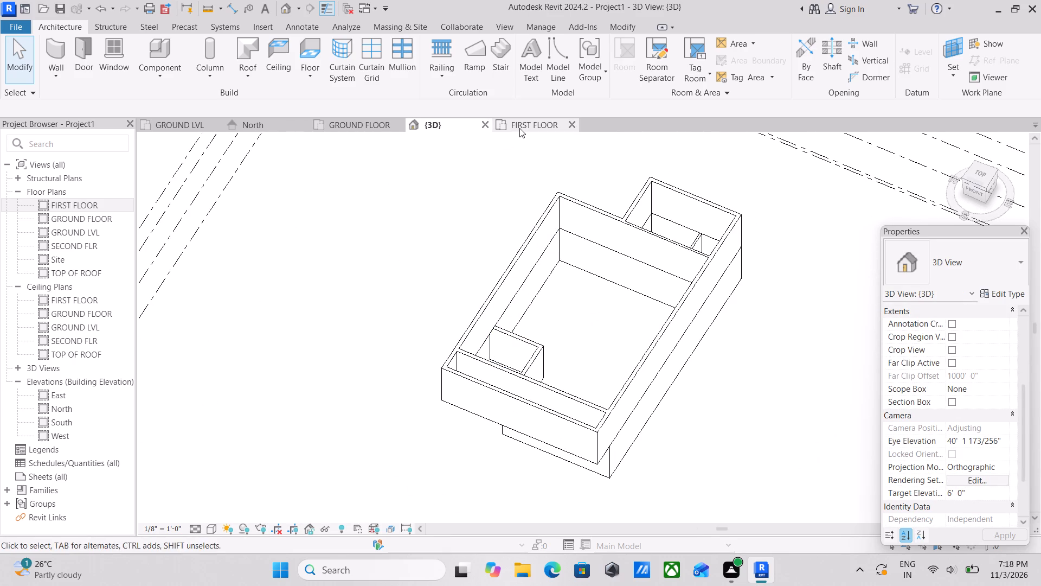
Return to the FIRST FLOOR plan and inspect the two wall segments between the main building and the southern strip.
left_click(519, 128)
scroll(404, 316, "up", 1)
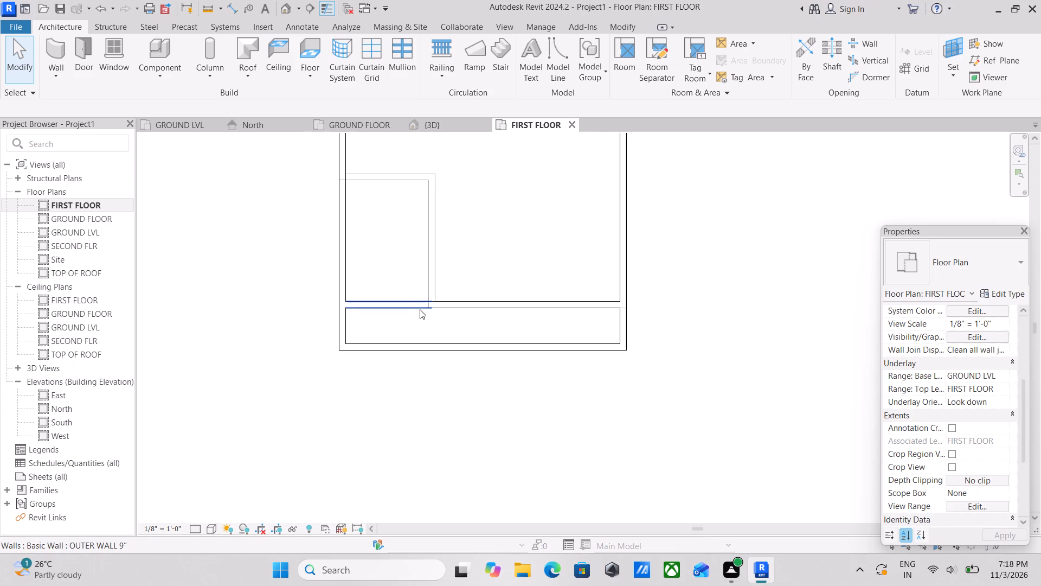
scroll(427, 304, "up", 6)
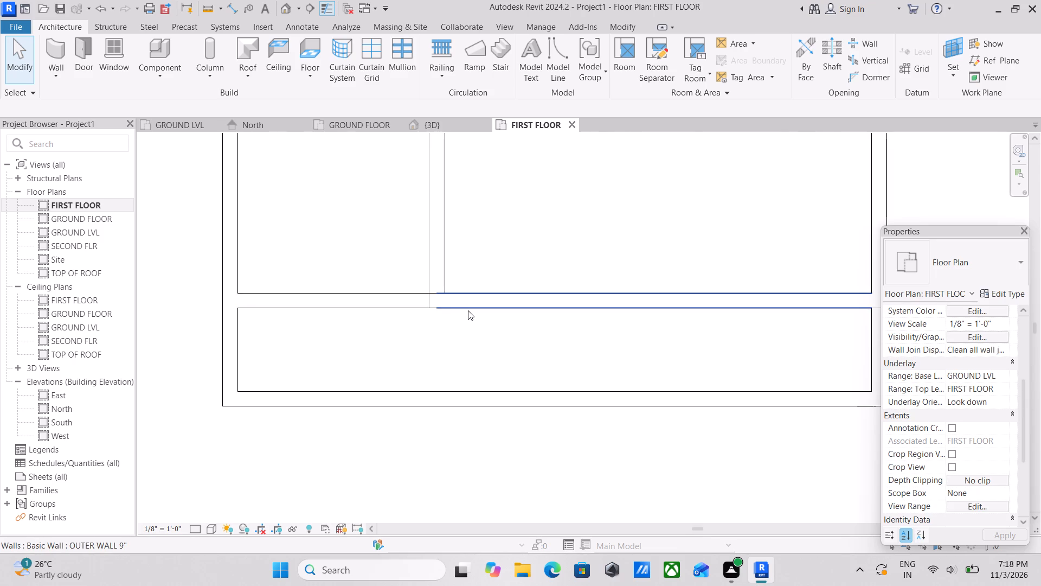
left_click(468, 310)
scroll(422, 296, "up", 1)
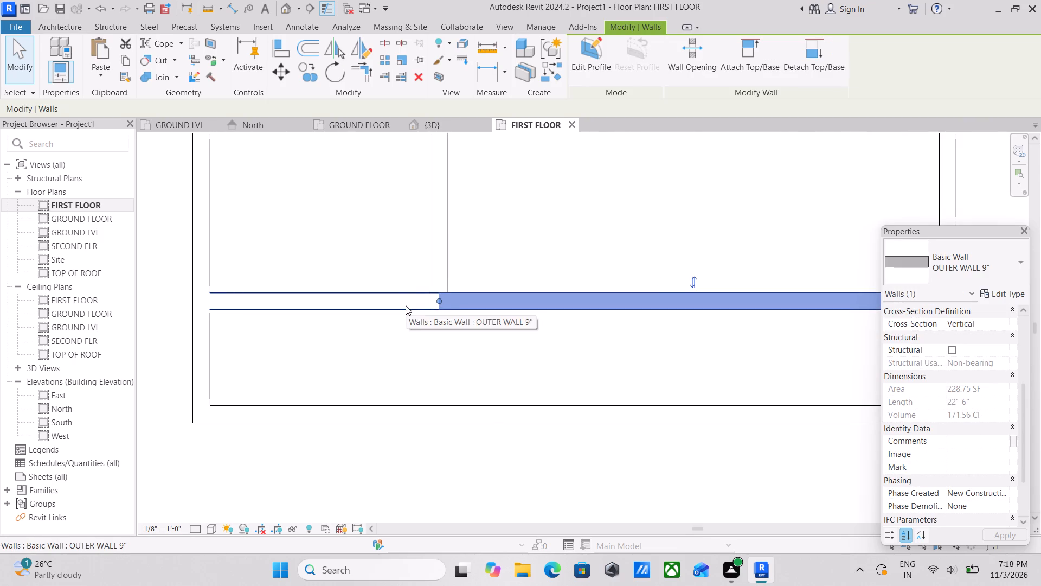
left_click(406, 305)
scroll(430, 313, "down", 2)
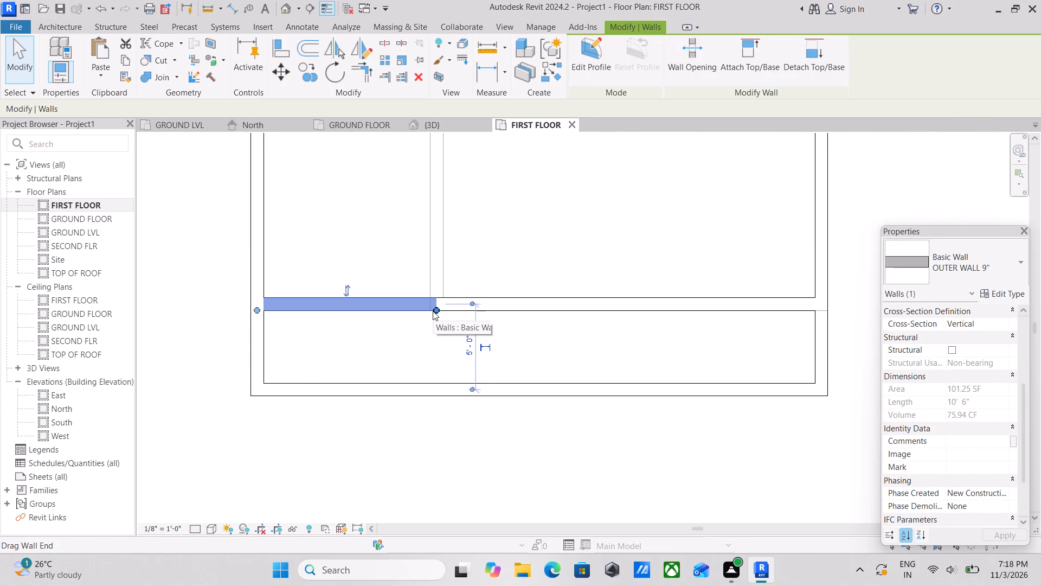
scroll(433, 311, "down", 2)
middle_click_drag(379, 315, 425, 375)
scroll(477, 330, "down", 3)
middle_click_drag(477, 330, 482, 349)
scroll(483, 346, "down", 2)
middle_click_drag(483, 346, 484, 353)
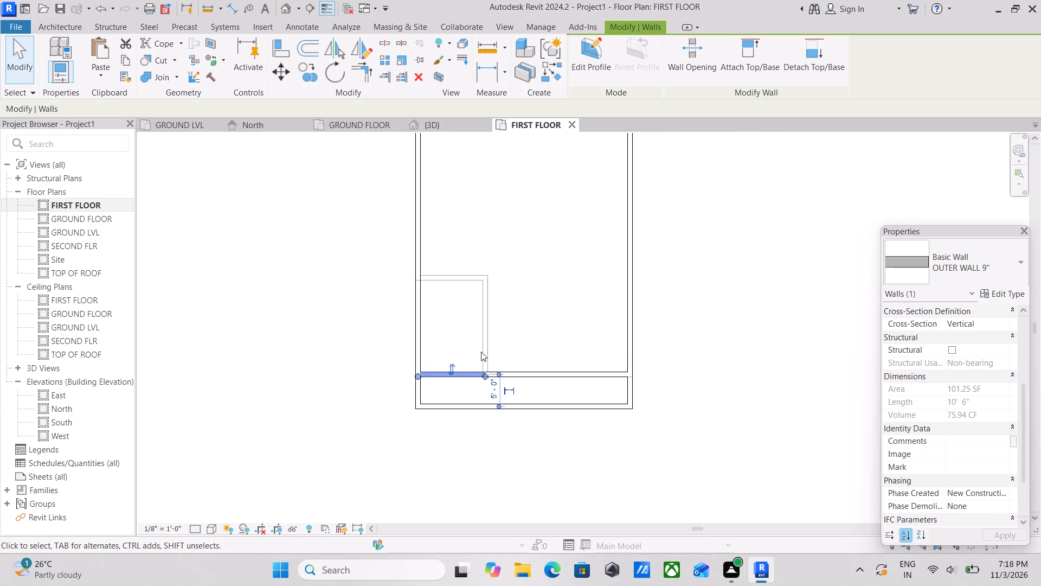
key("Escape")
Draw an INNER WALL5" partition east from the west wall's inner face, along the inner face of the underlaid notch wall to its corner.
scroll(497, 330, "down", 1)
middle_click_drag(500, 329, 471, 393)
scroll(500, 329, "down", 1)
key("w")
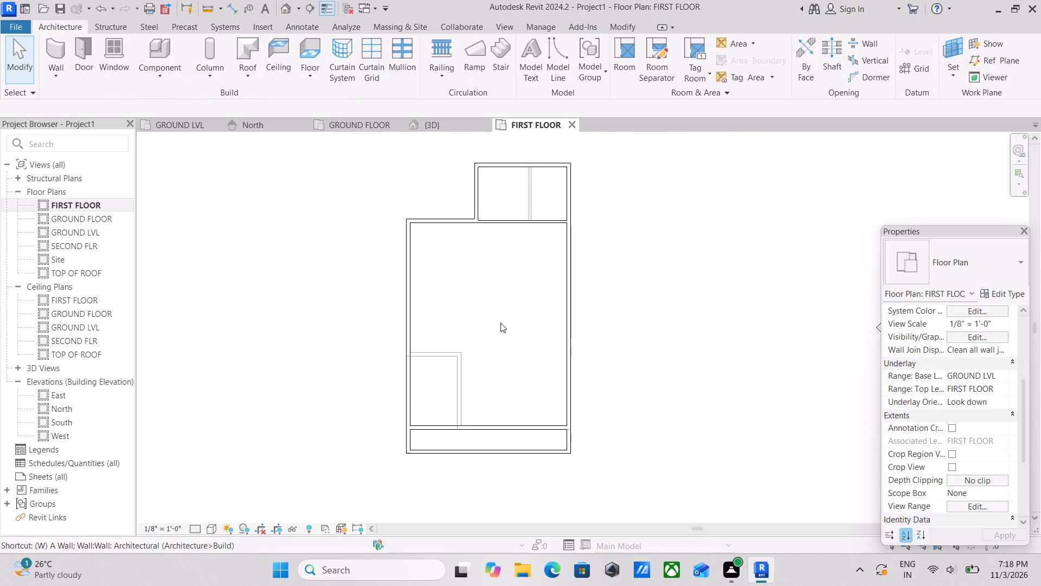
key("a")
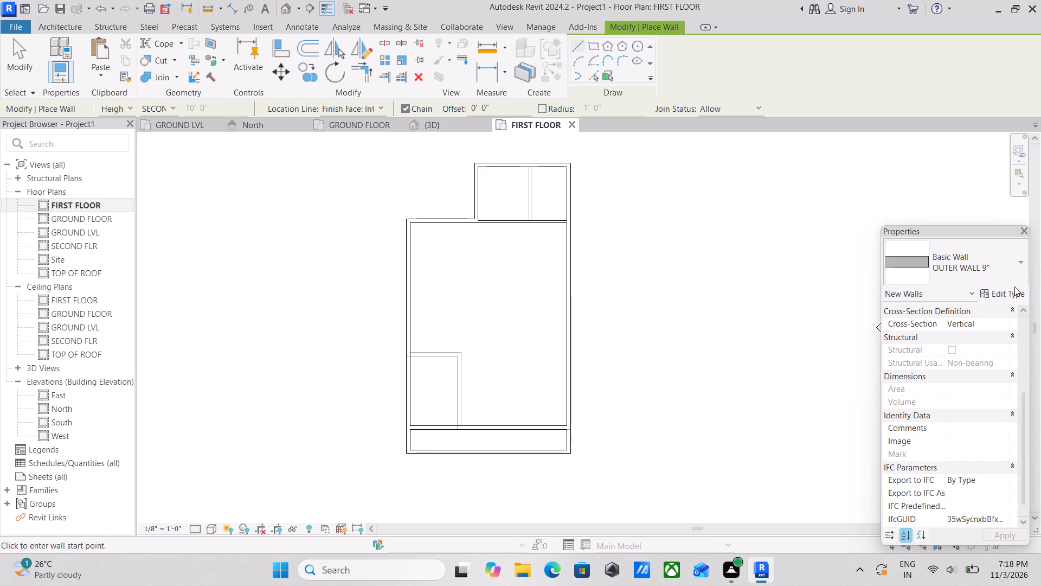
left_click(1013, 270)
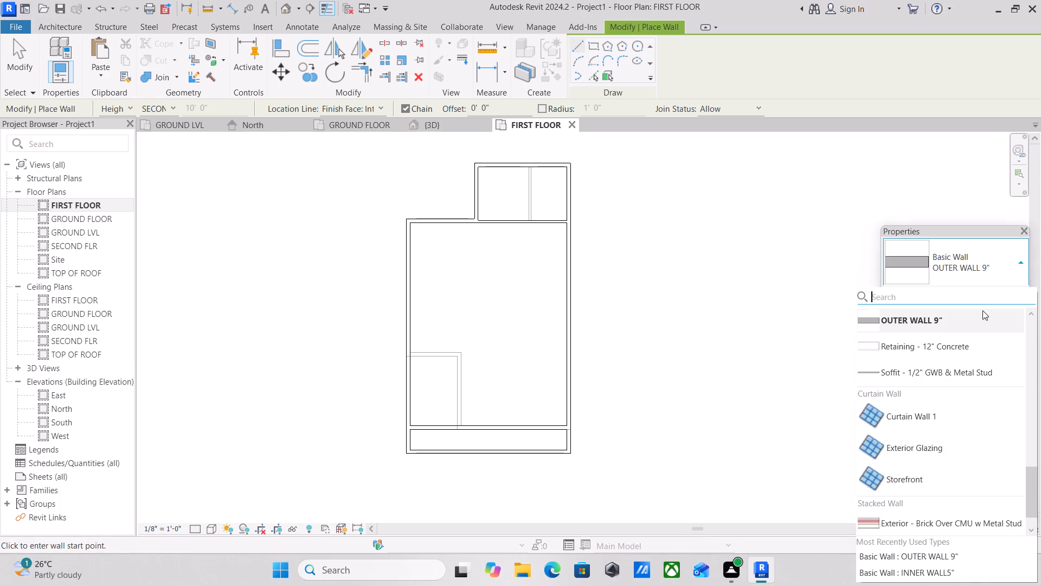
scroll(955, 317, "up", 2)
scroll(956, 374, "up", 2)
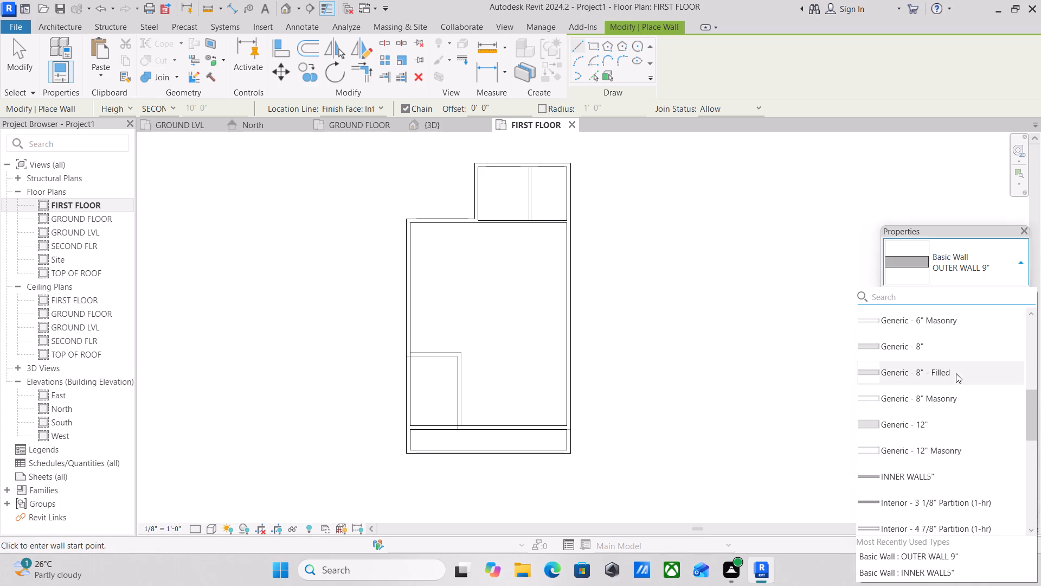
scroll(956, 373, "up", 6)
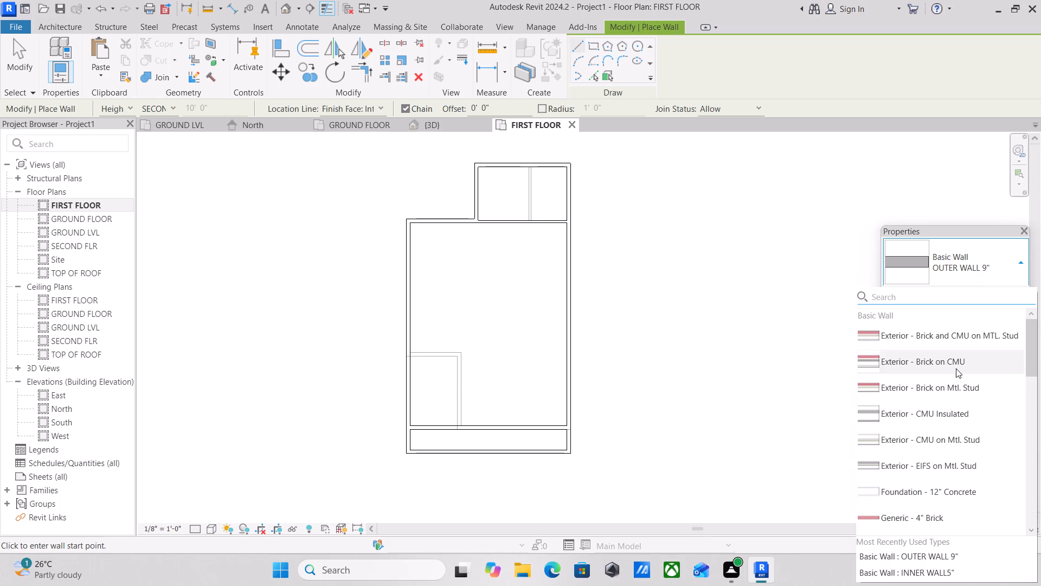
scroll(956, 368, "down", 5)
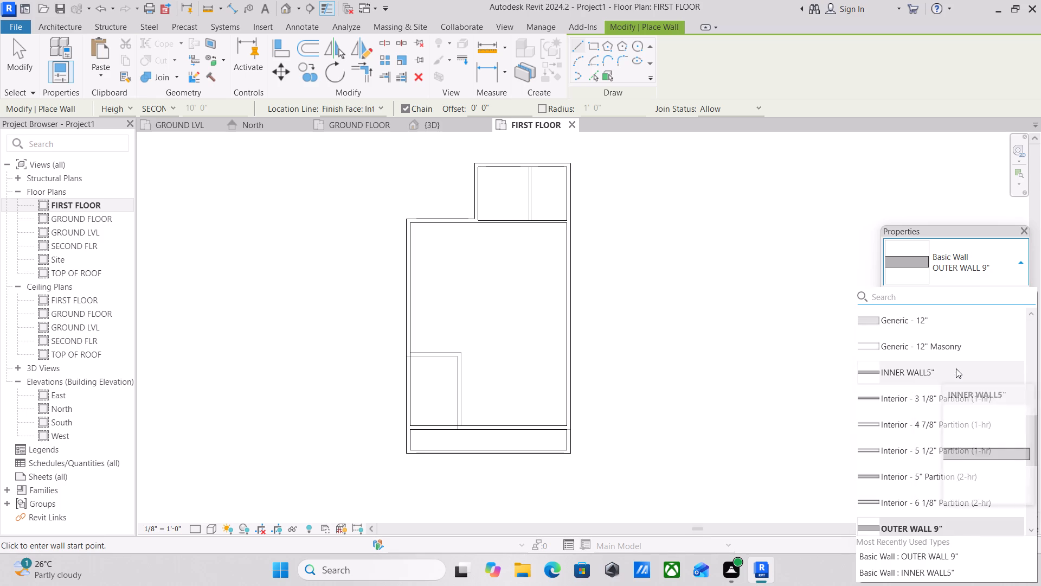
left_click(954, 368)
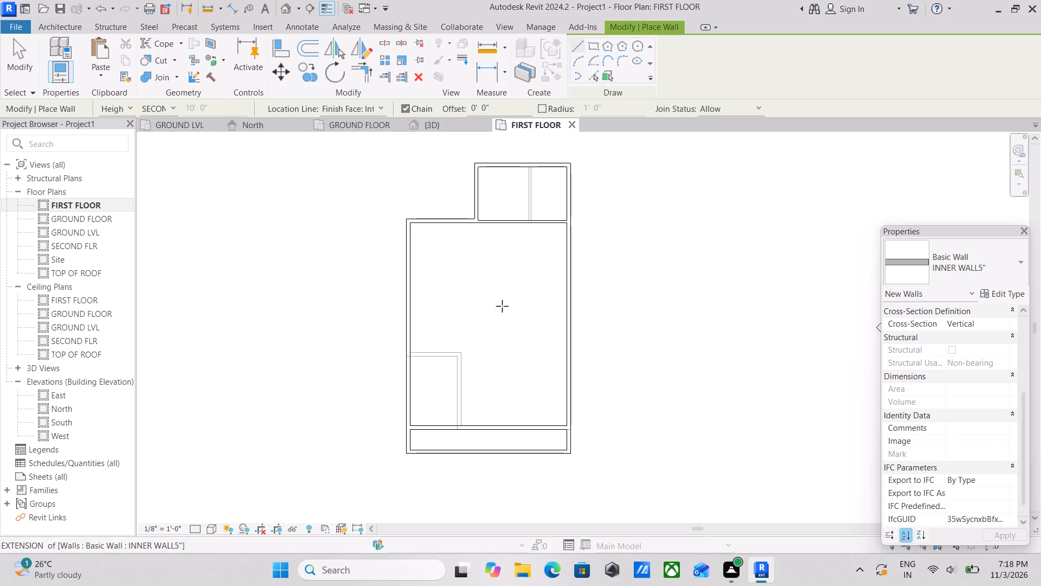
middle_click_drag(436, 311, 480, 334)
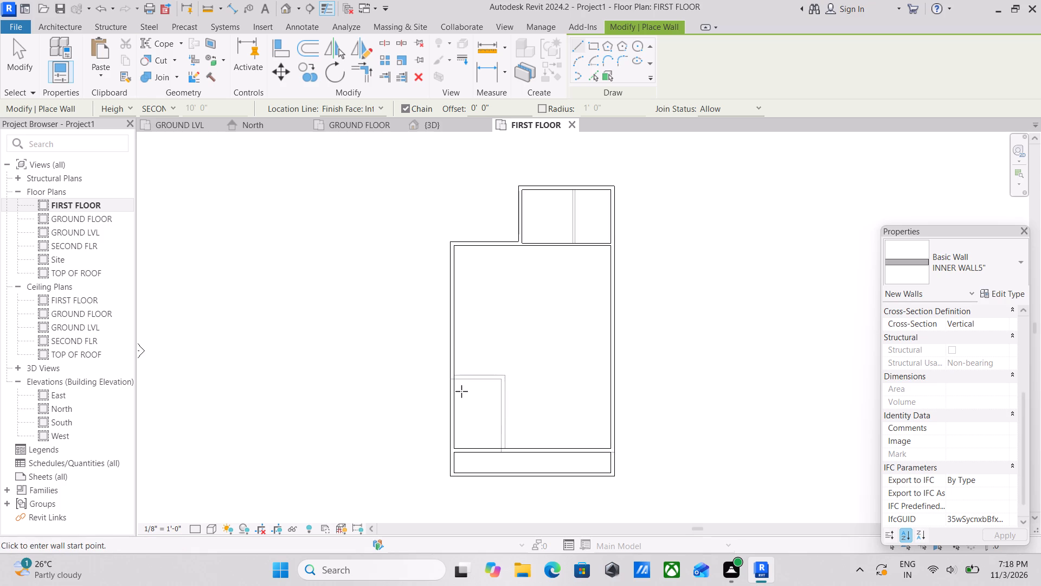
scroll(461, 391, "up", 2)
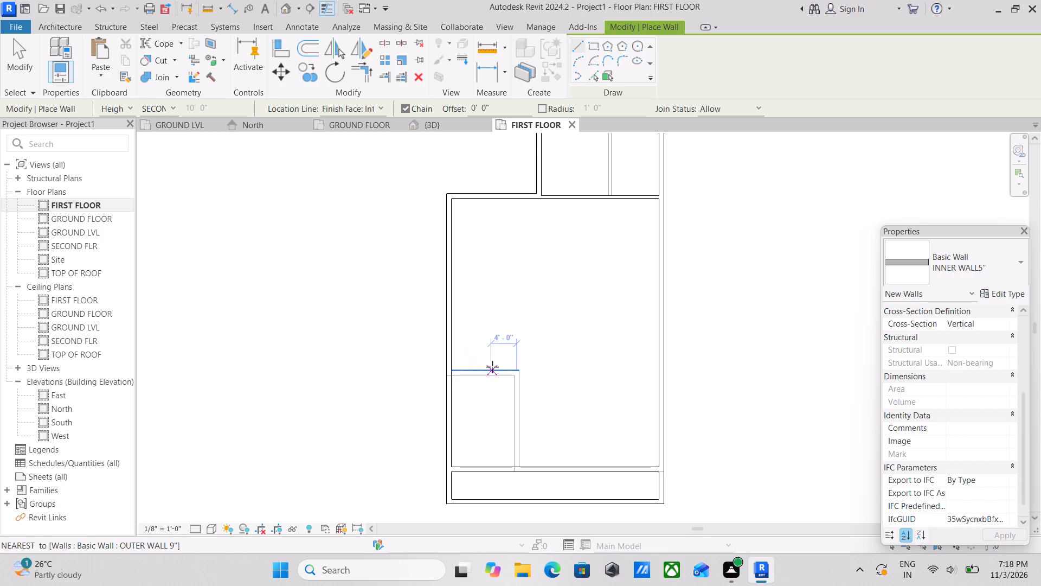
scroll(456, 372, "up", 6)
scroll(457, 384, "down", 2)
middle_click_drag(457, 384, 467, 374)
scroll(497, 373, "down", 4)
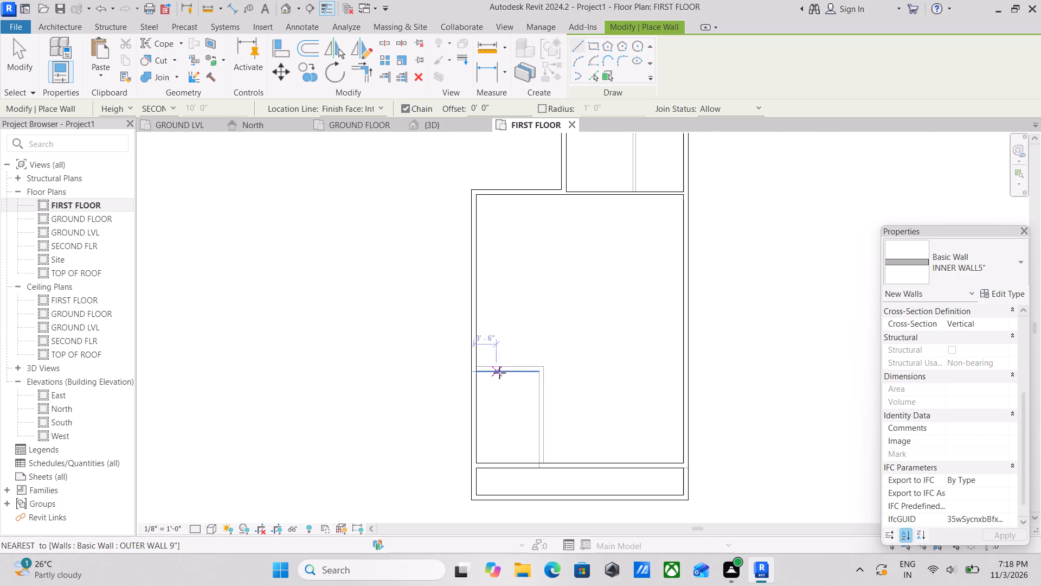
scroll(489, 371, "up", 3)
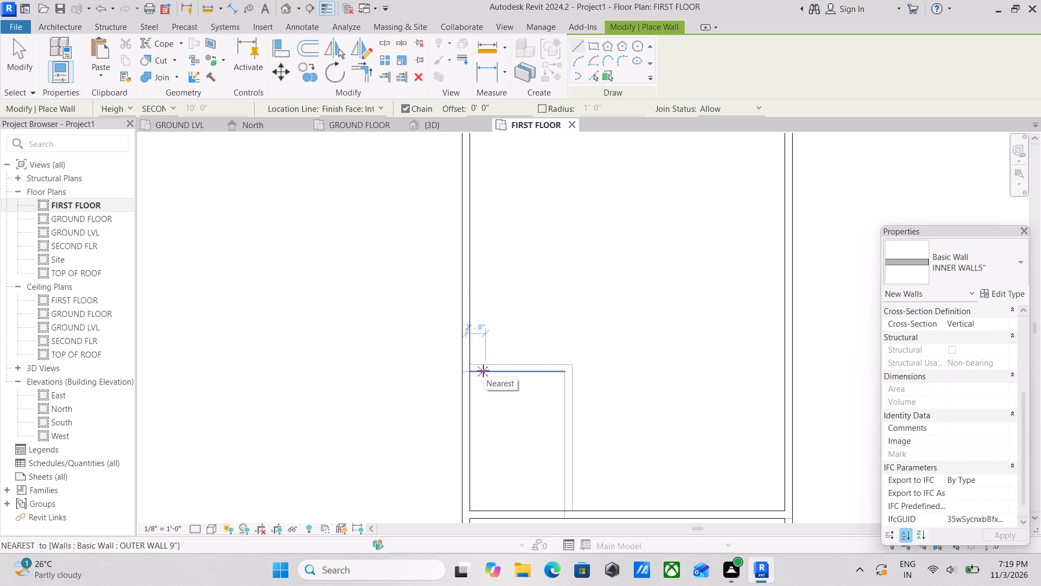
scroll(472, 376, "up", 2)
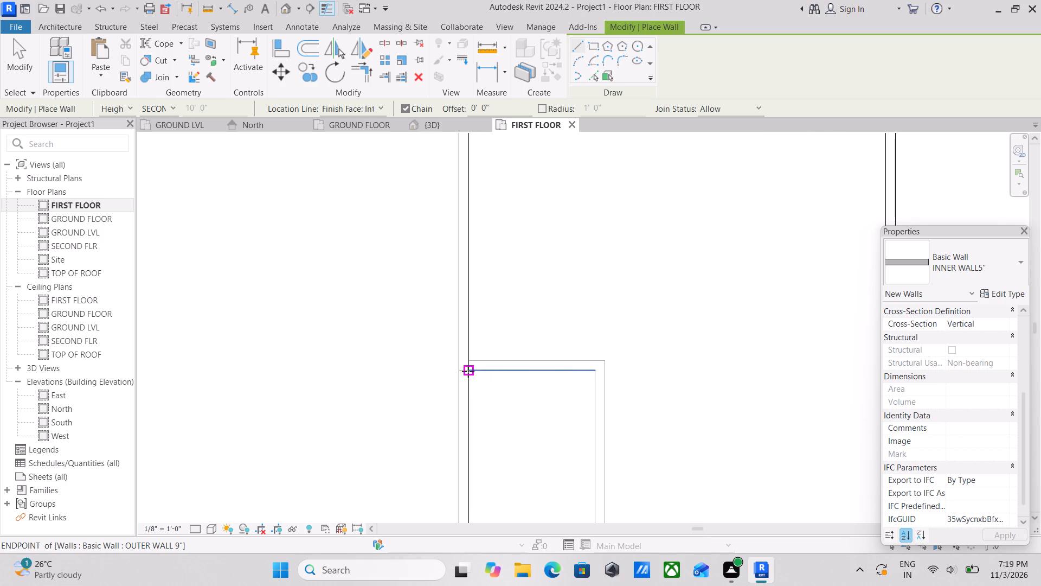
left_click(468, 371)
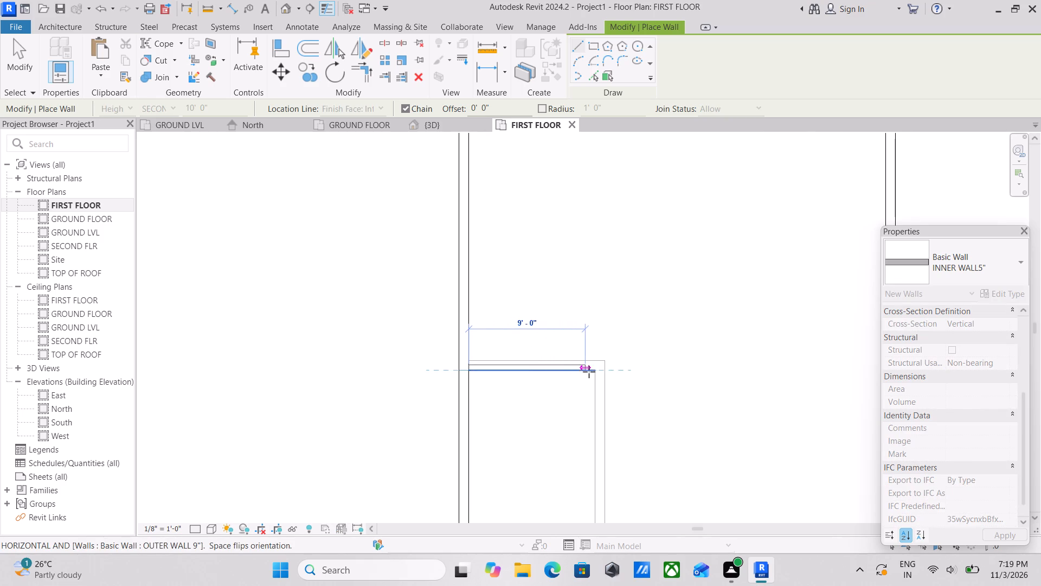
left_click(595, 374)
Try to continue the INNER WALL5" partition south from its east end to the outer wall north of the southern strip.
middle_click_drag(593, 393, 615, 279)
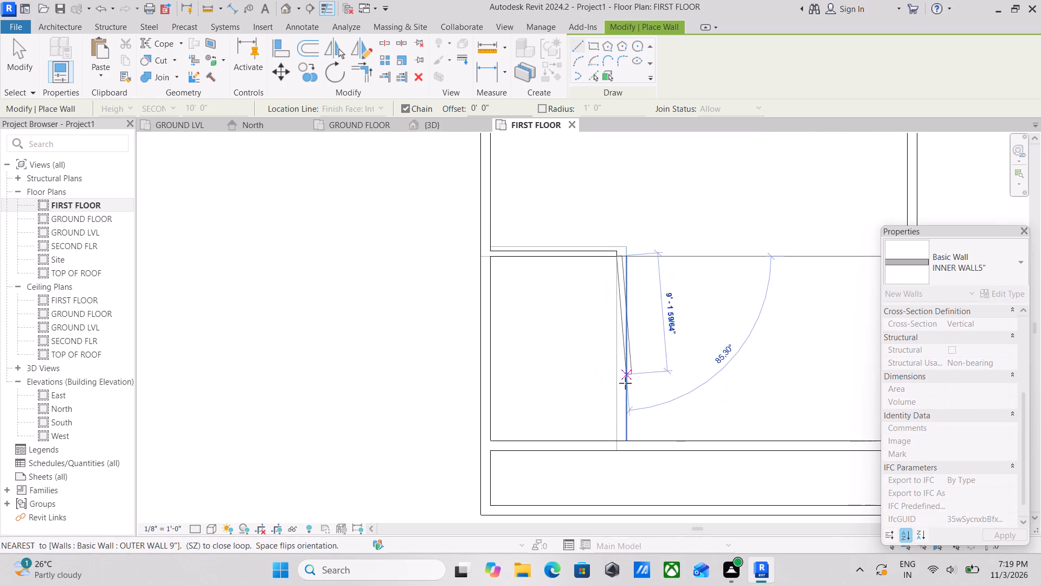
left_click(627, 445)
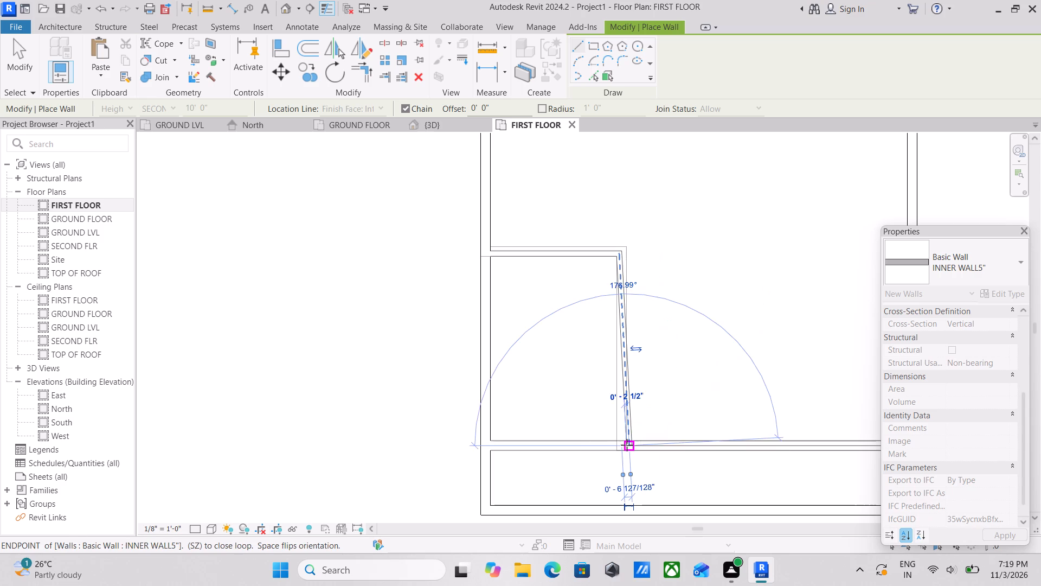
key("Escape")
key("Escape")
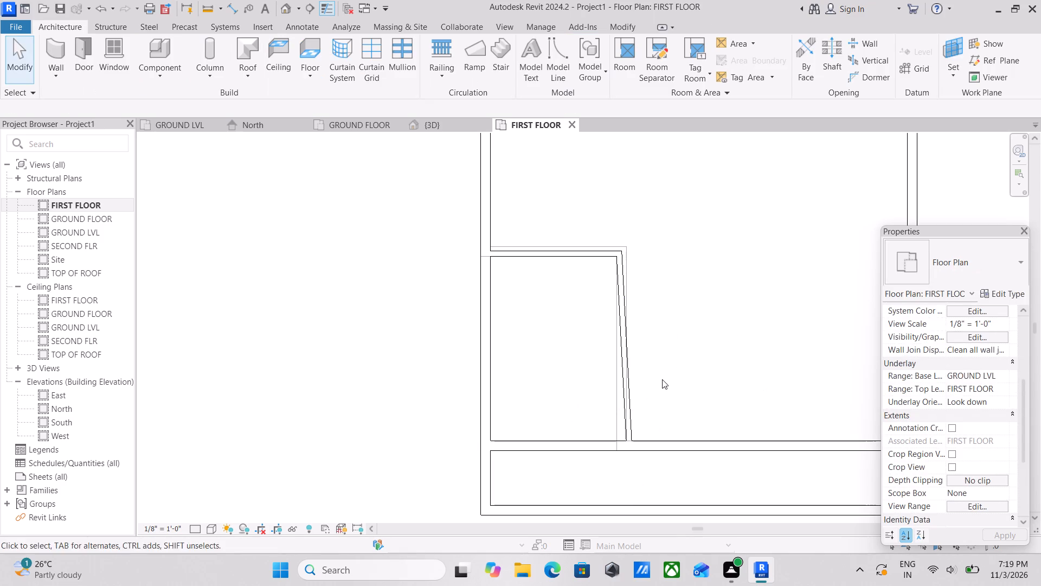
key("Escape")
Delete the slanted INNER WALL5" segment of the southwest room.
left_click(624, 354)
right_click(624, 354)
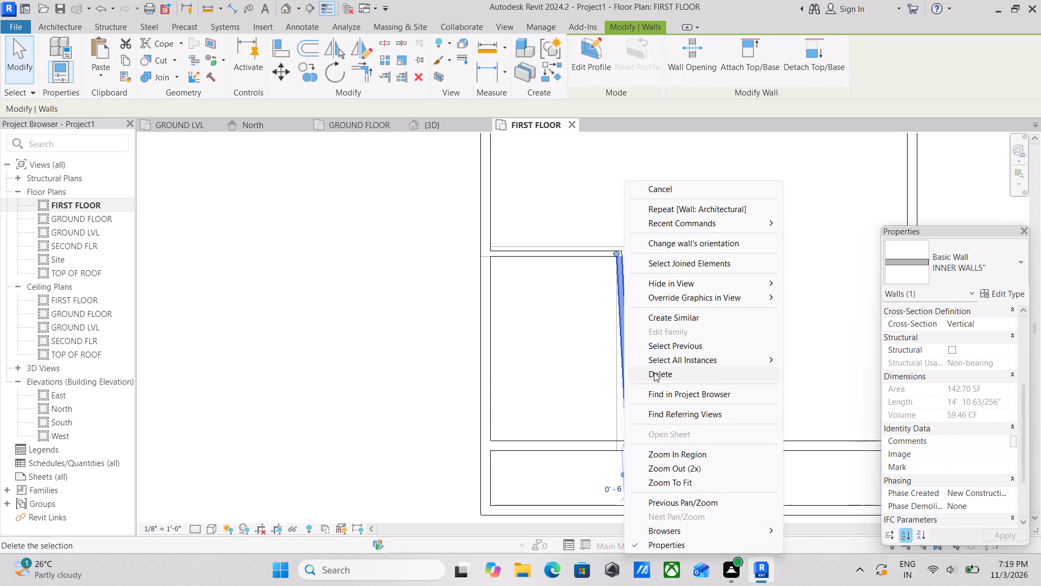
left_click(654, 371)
Draw an INNER WALL5" straight south from the horizontal partition's east end to the outer wall's north face, flipped to the west side.
type("WA")
scroll(617, 260, "up", 4)
left_click(614, 245)
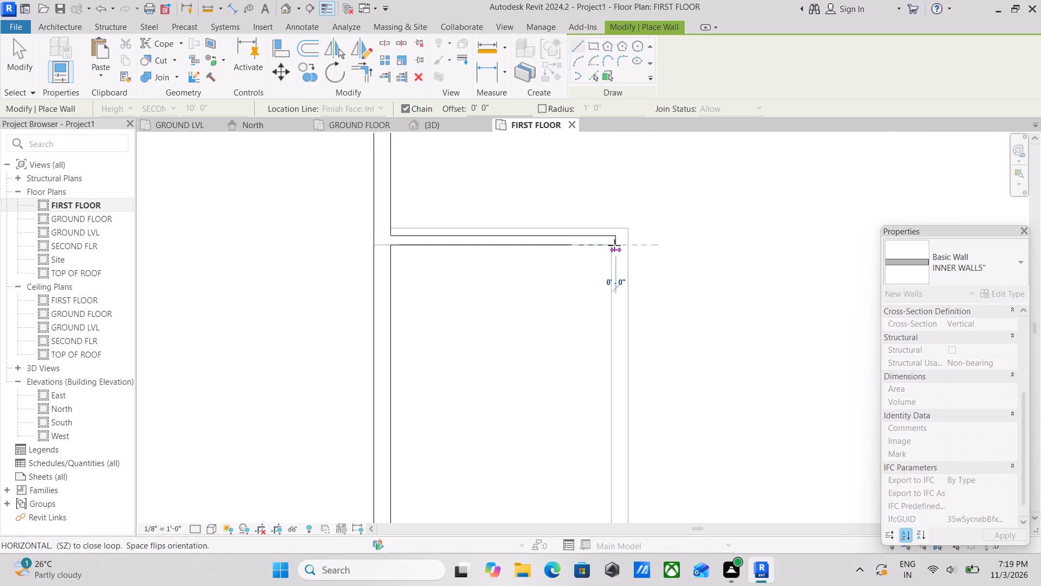
middle_click_drag(612, 292, 628, 194)
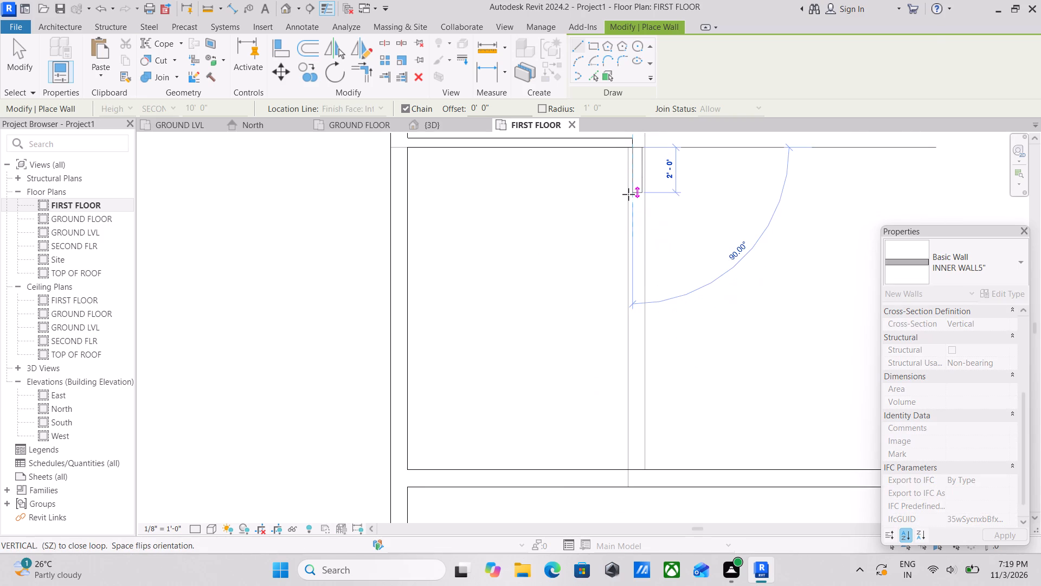
key("space")
middle_click_drag(626, 283, 626, 258)
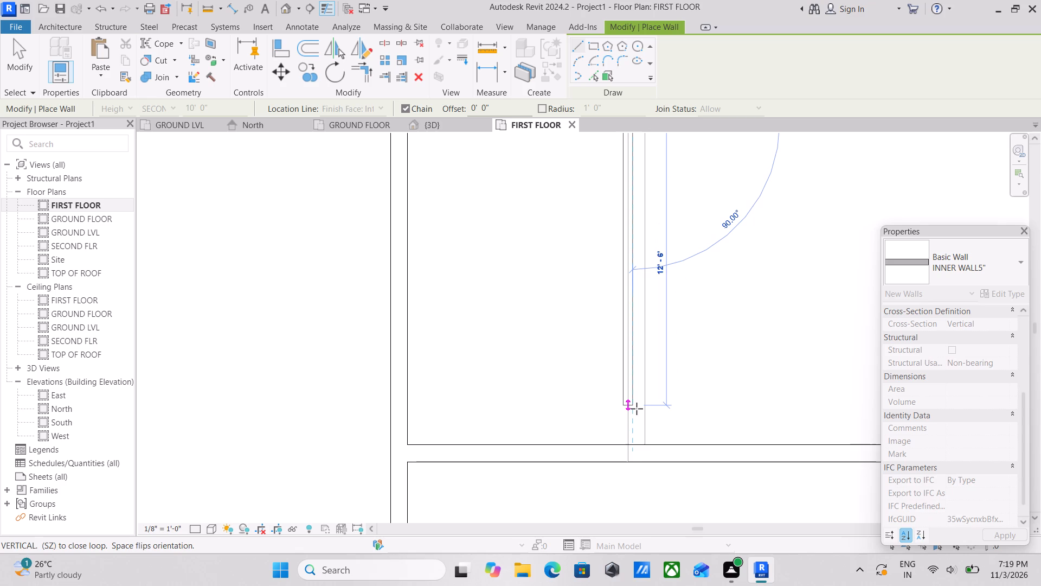
scroll(628, 454, "up", 6)
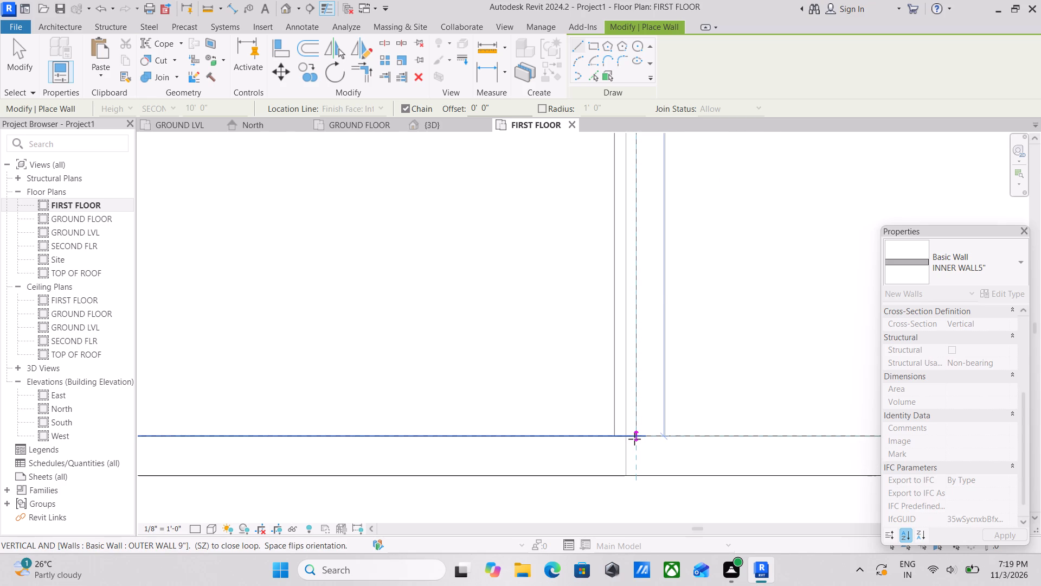
left_click(634, 439)
key("Escape")
scroll(656, 400, "down", 4)
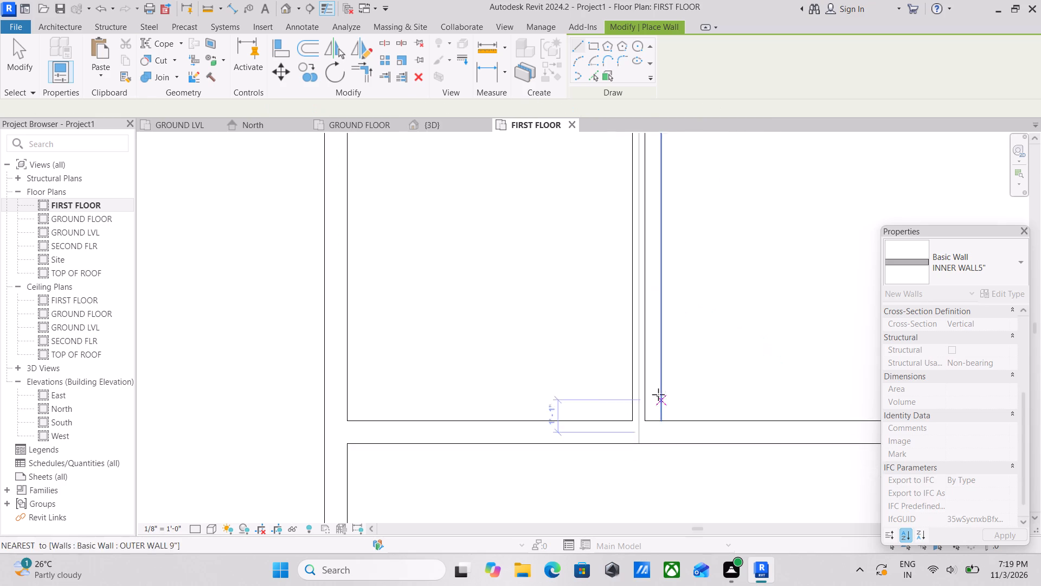
key("Escape")
Draw a 9' - 0" OUTER WALL 9" east from the west wall's inner face, about 4' - 6" north of the southwest room's partition.
scroll(661, 376, "down", 10)
middle_click_drag(661, 341, 633, 378)
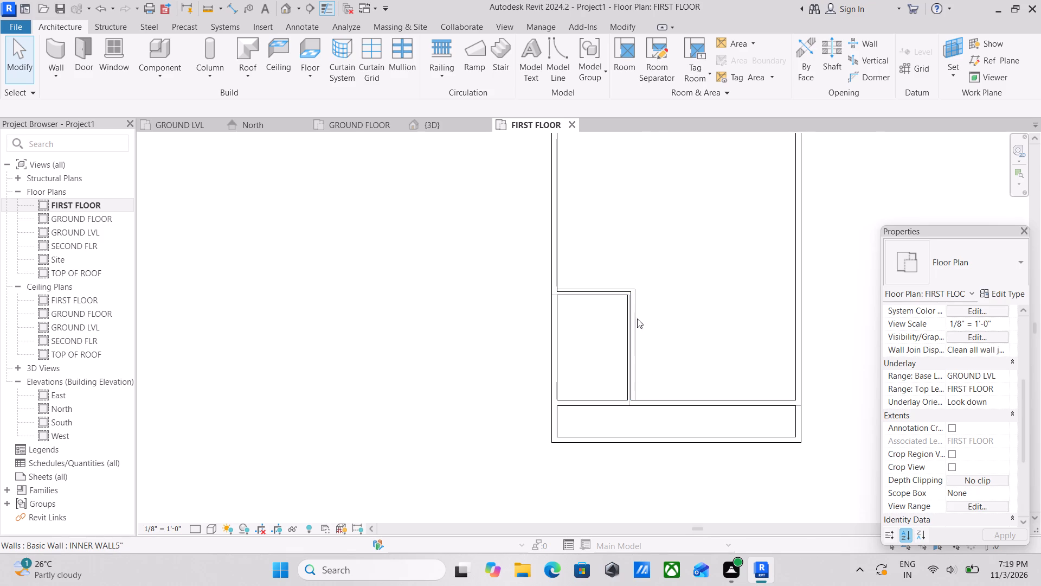
type("WA")
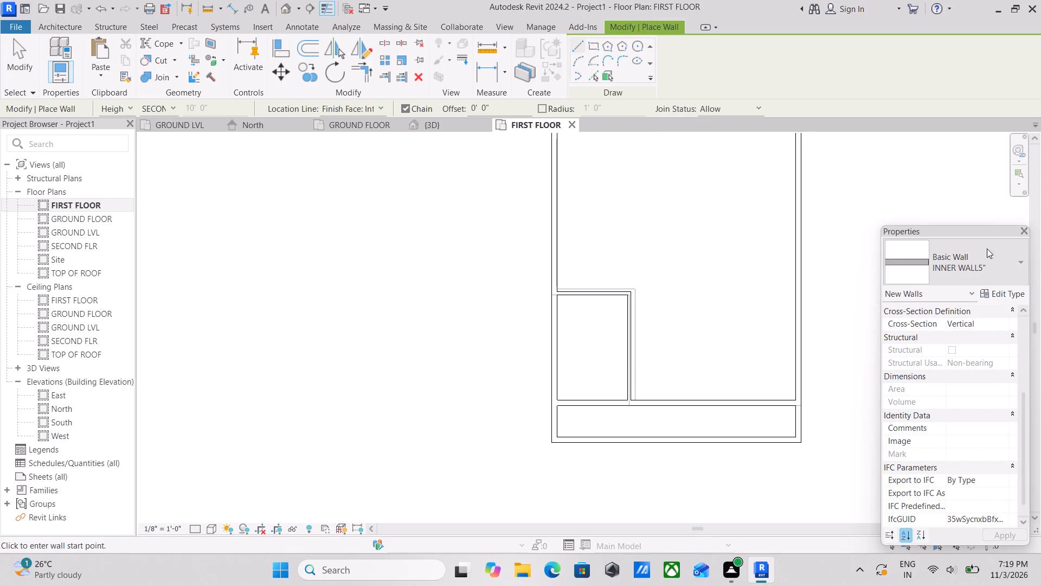
left_click(987, 263)
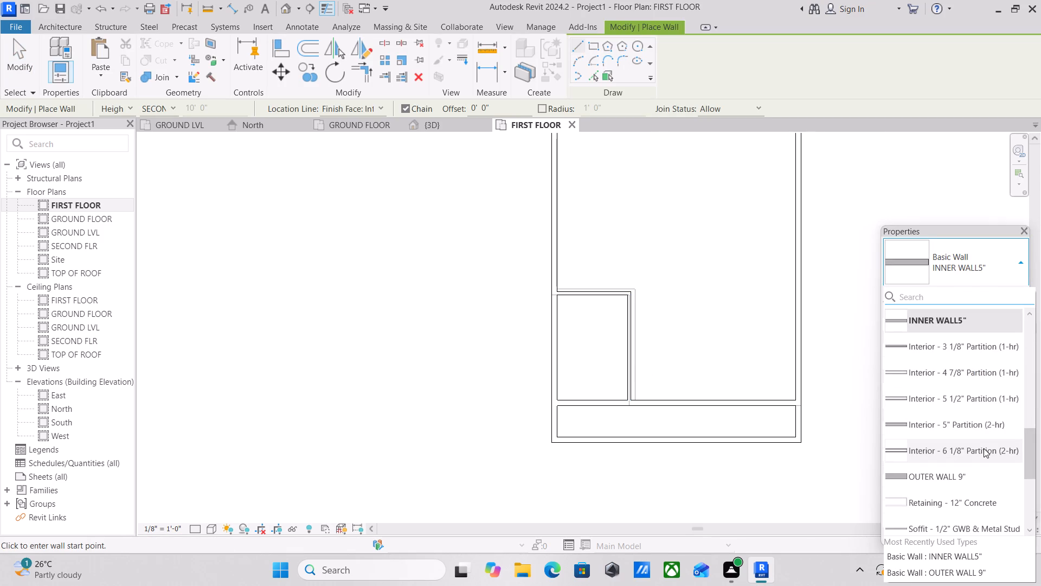
left_click(976, 470)
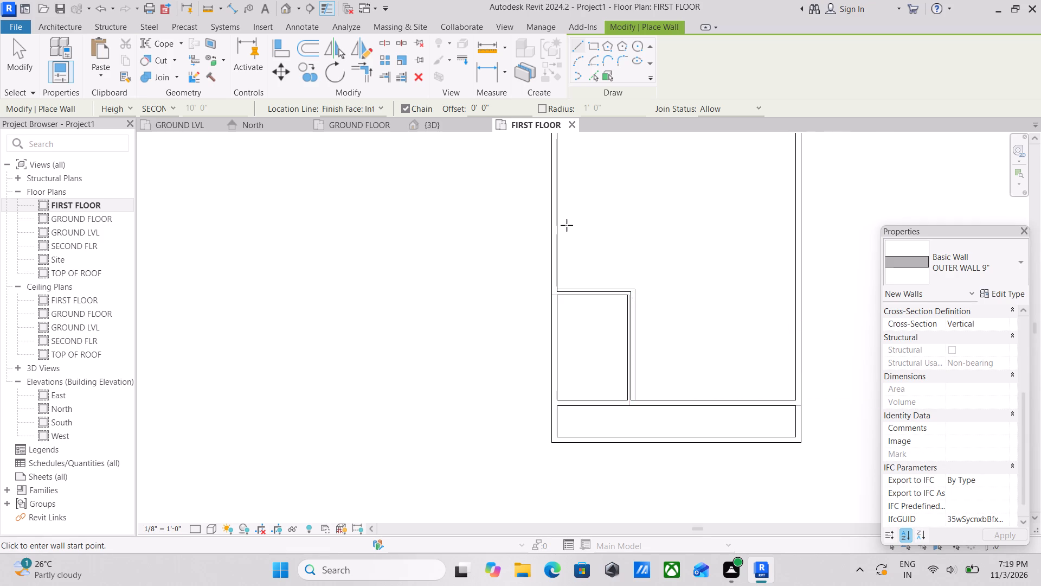
scroll(567, 226, "up", 3)
middle_click_drag(567, 235, 567, 308)
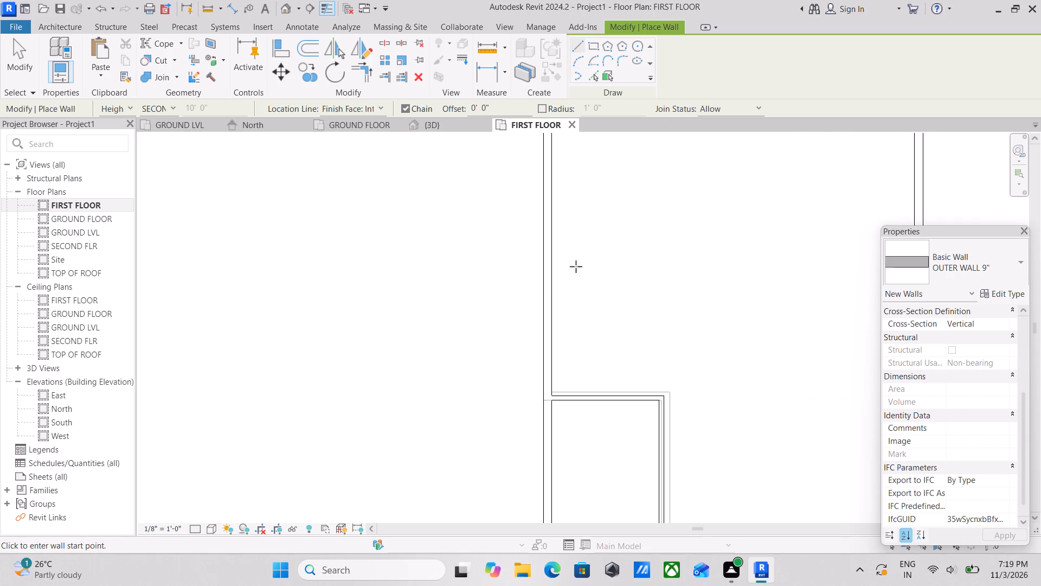
scroll(584, 238, "down", 2)
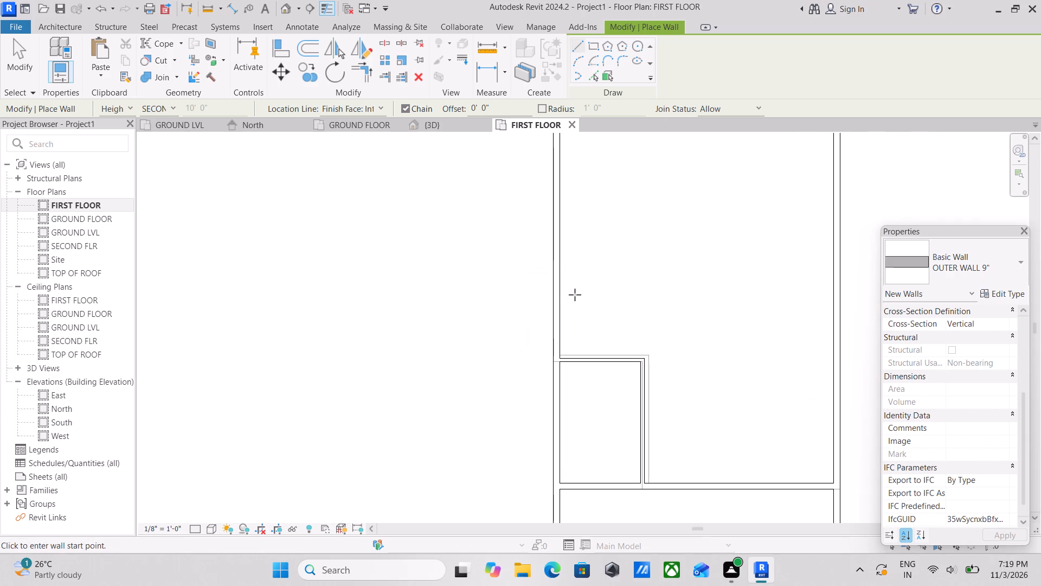
middle_click_drag(575, 295, 575, 319)
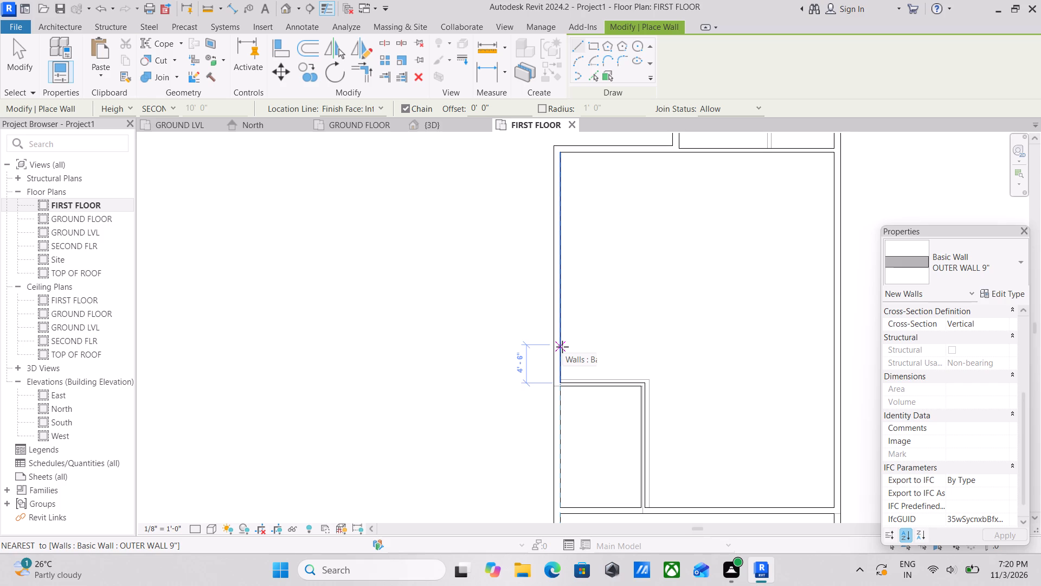
left_click(562, 347)
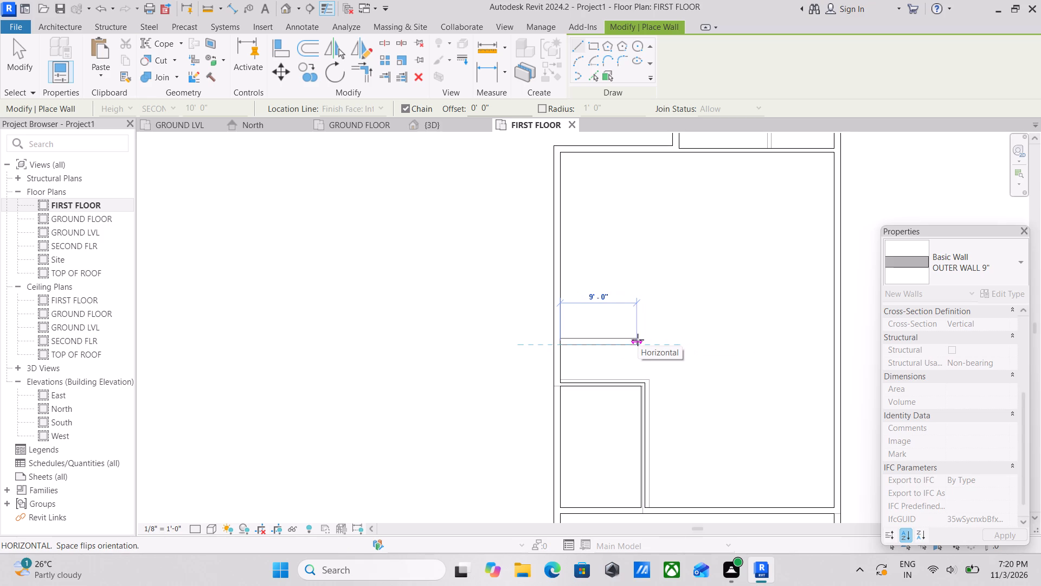
left_click(638, 340)
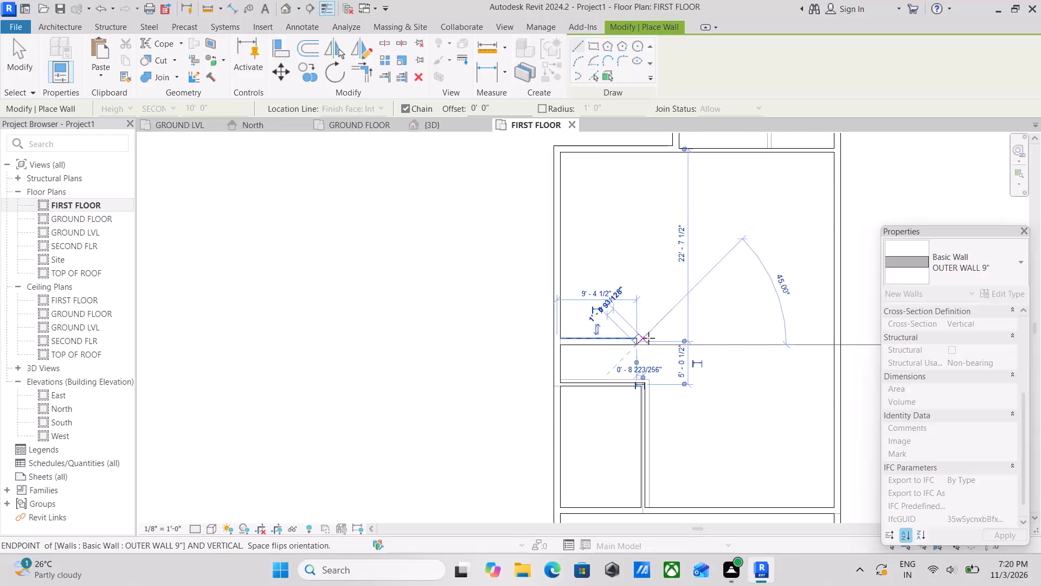
key("Escape")
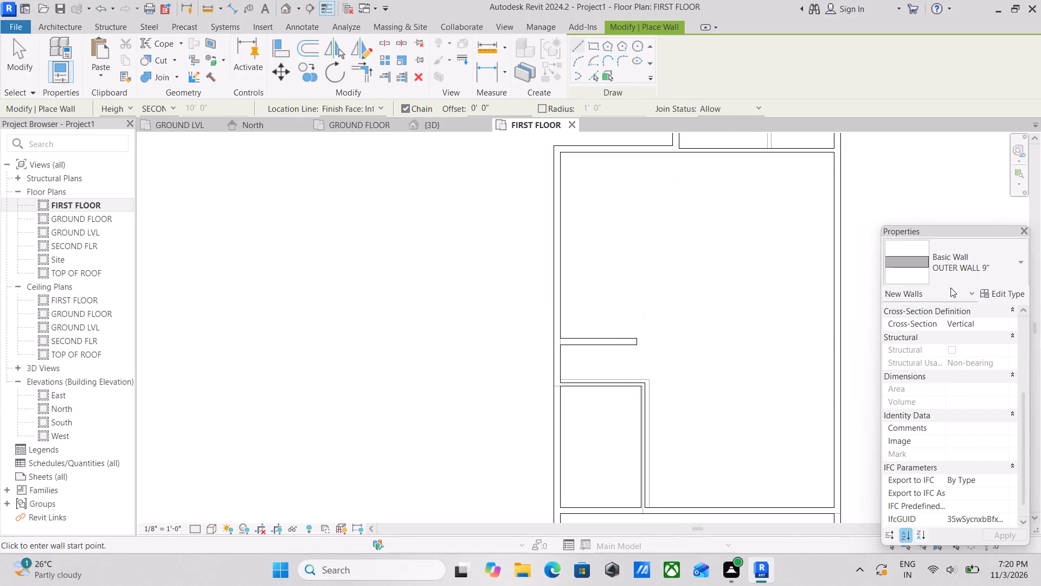
Draw a 23' - 3" INNER WALL5" from the short outer wall's southeast corner east to the east wall's inner face.
left_click(994, 269)
scroll(945, 338, "up", 2)
left_click(935, 320)
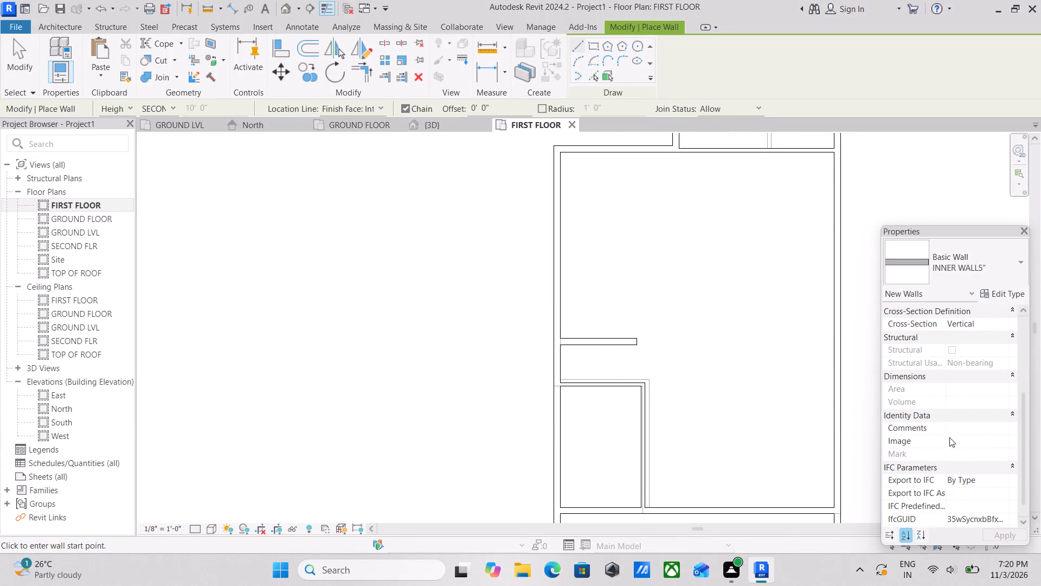
scroll(620, 329, "up", 6)
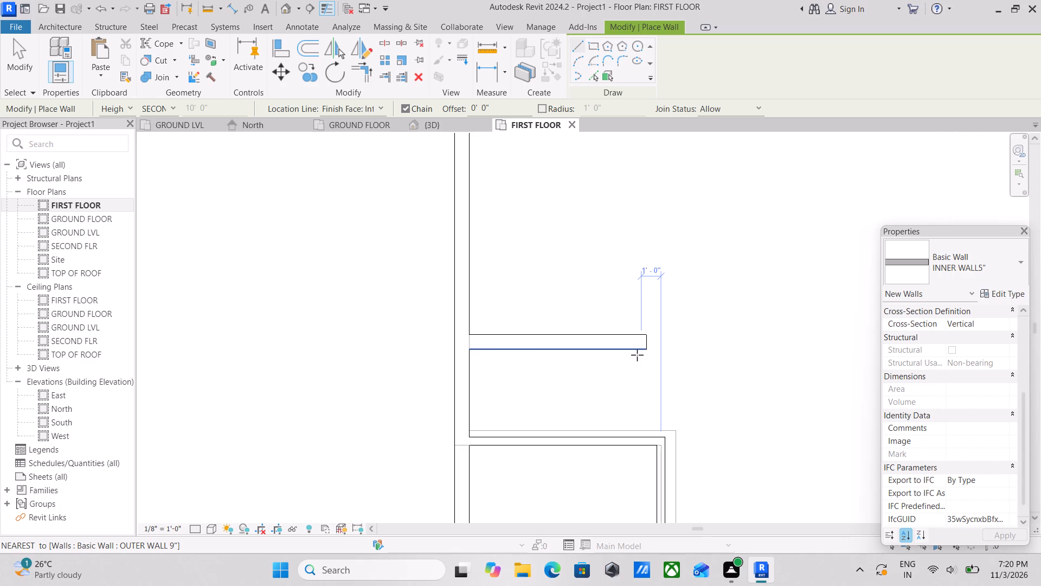
left_click(651, 350)
middle_click_drag(737, 348, 610, 342)
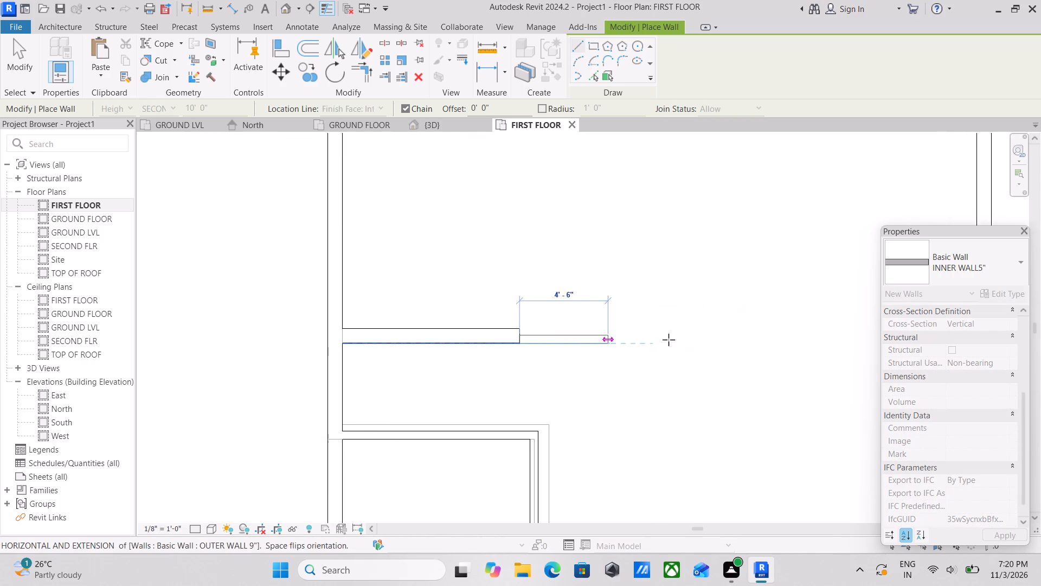
middle_click_drag(823, 342, 748, 338)
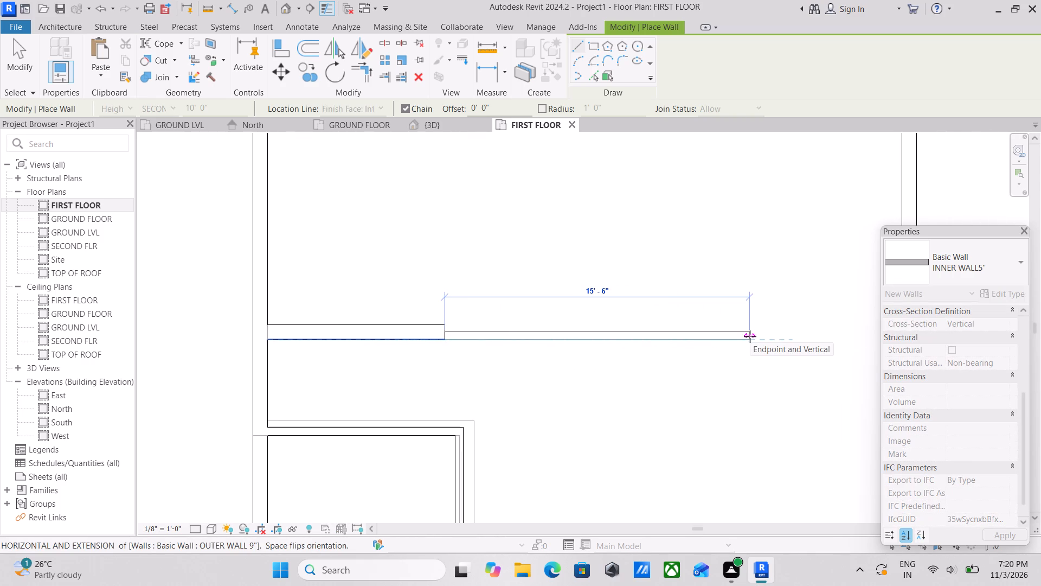
scroll(750, 336, "down", 2)
middle_click_drag(750, 336, 706, 333)
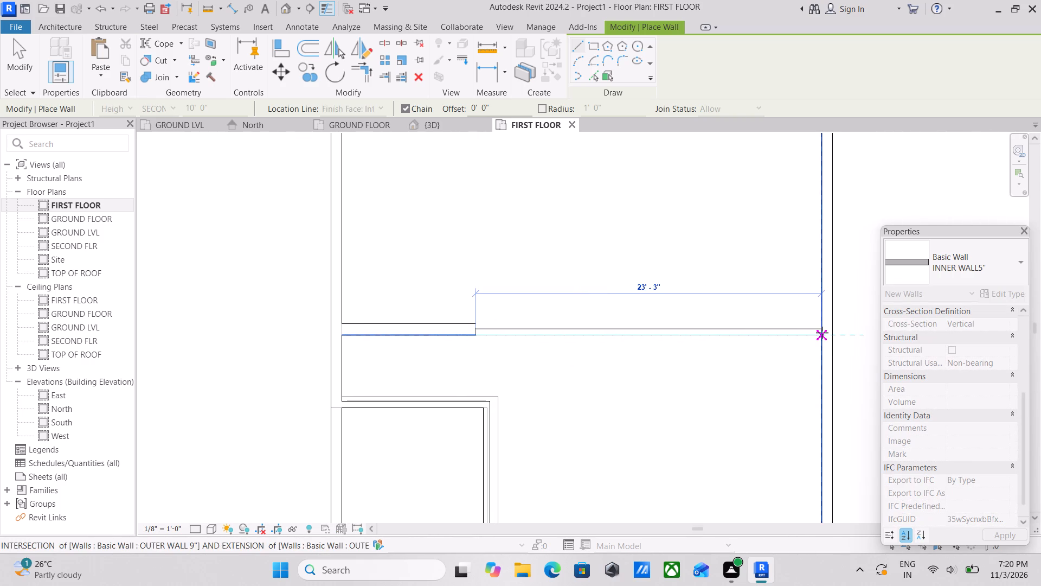
left_click(822, 333)
key("Escape")
Draw an INNER WALL5" about 22' - 2 1/2" south from the main block's north wall to the new east-west partition, about 14' - 3 1/2" from the east wall.
scroll(654, 329, "down", 3)
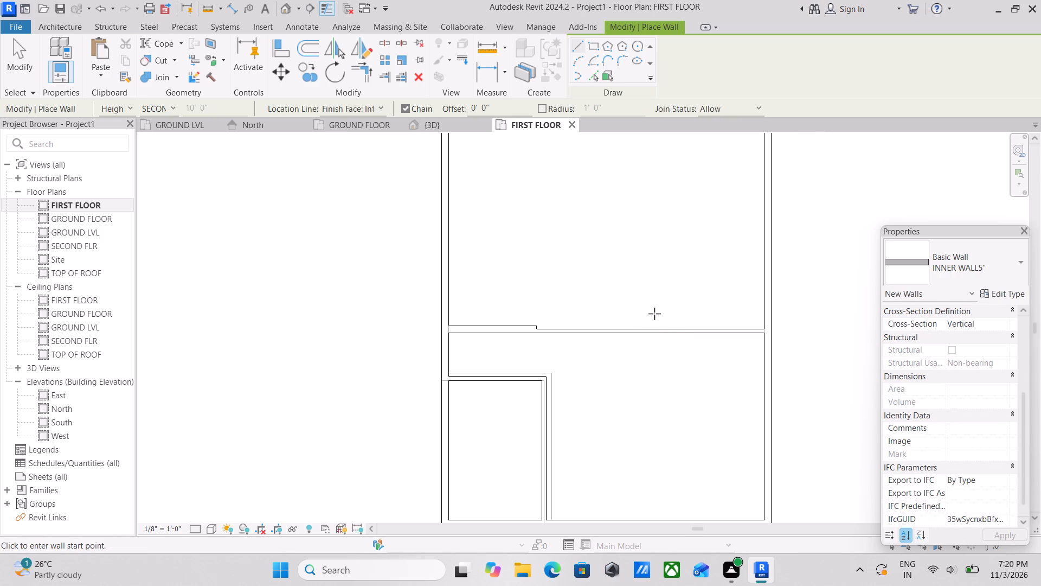
scroll(654, 314, "down", 2)
middle_click_drag(654, 314, 657, 409)
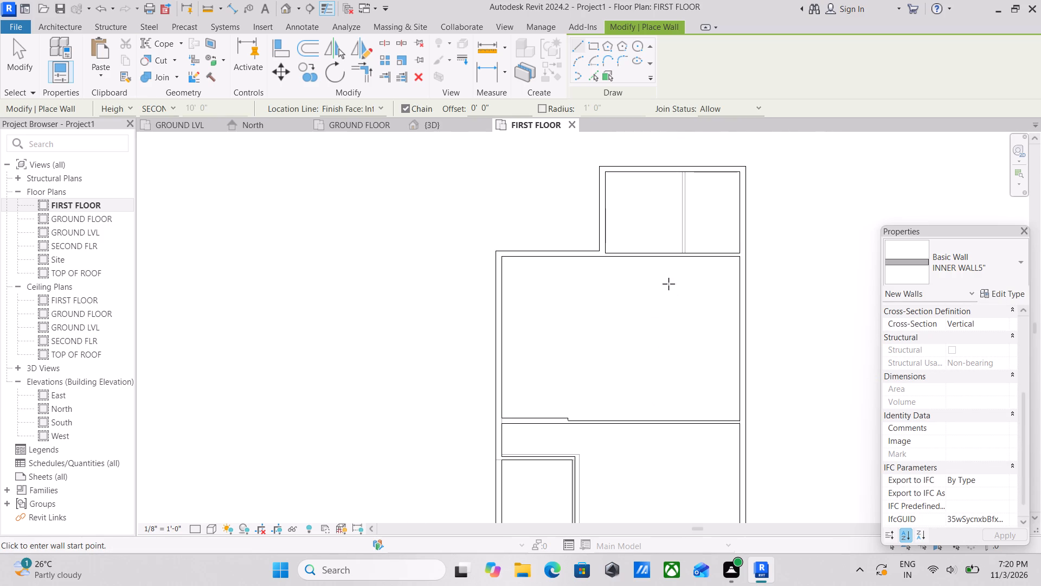
left_click(634, 257)
middle_click_drag(638, 287, 641, 233)
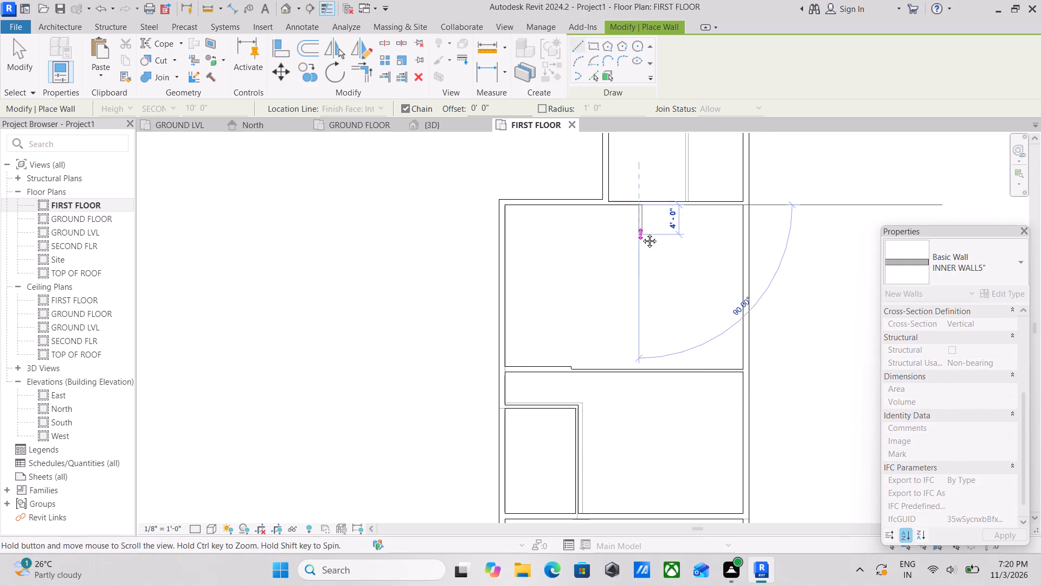
middle_click_drag(641, 233, 641, 231)
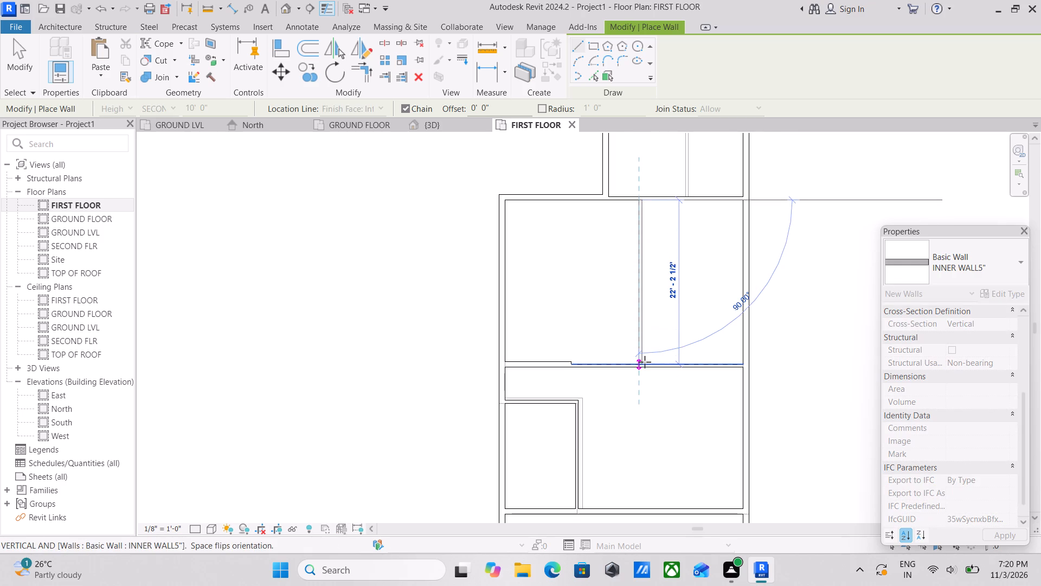
left_click(645, 366)
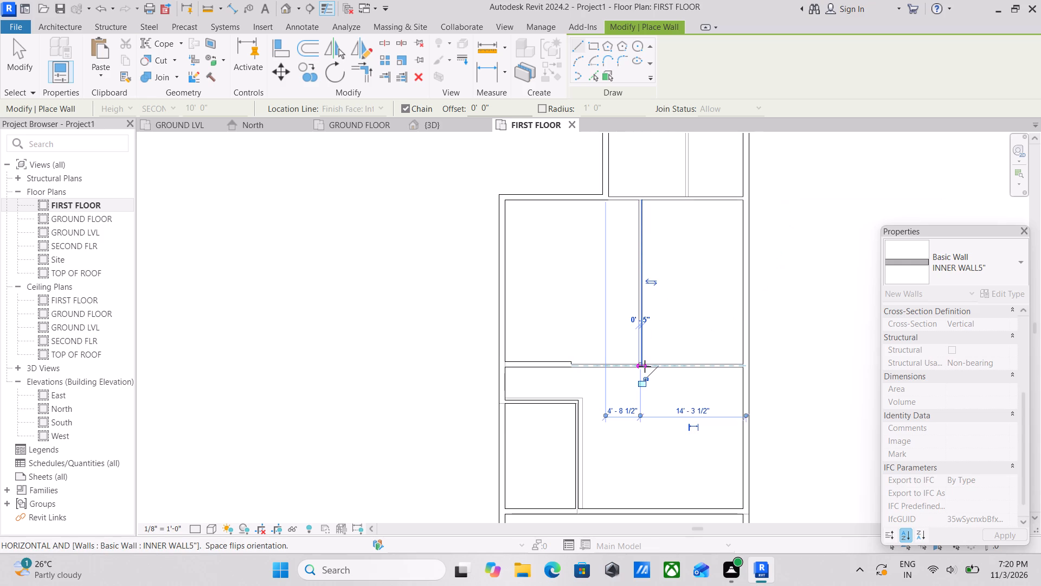
key("Escape")
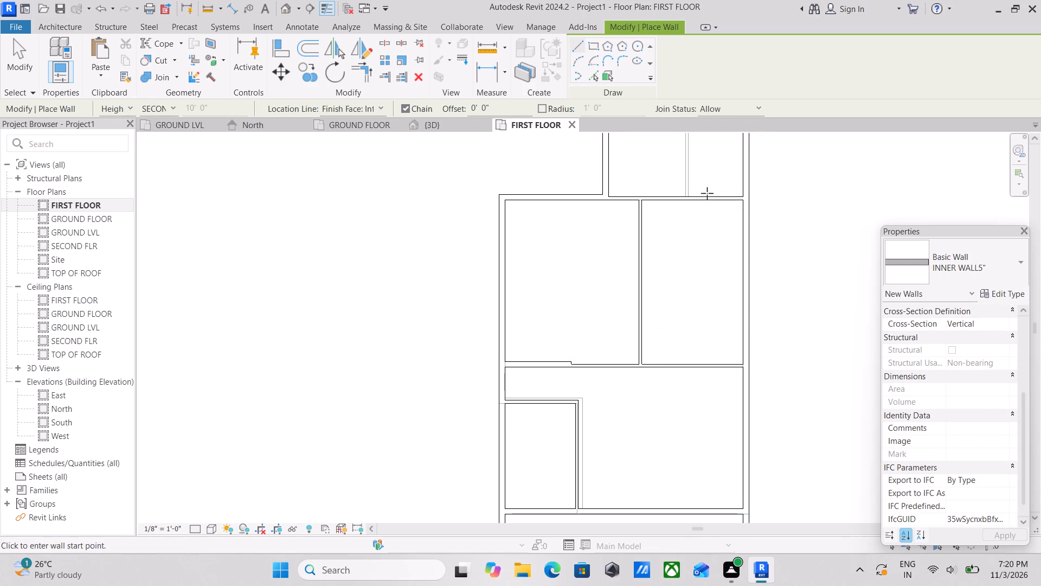
Draw a 13' - 11" INNER WALL5" east from the north-south partition to the east wall, about 8' - 0" below the north wall.
scroll(706, 194, "up", 2)
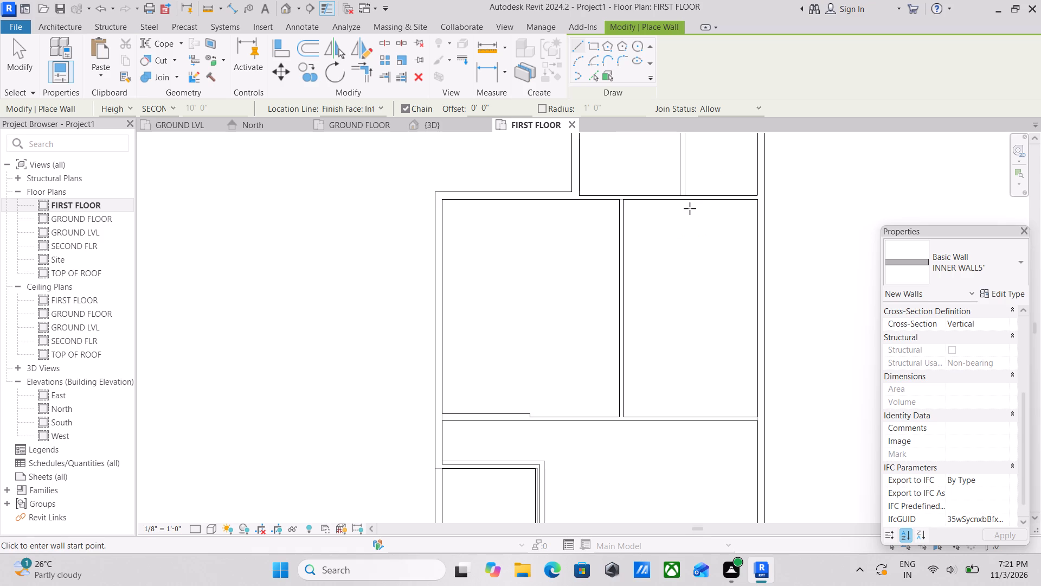
scroll(679, 234, "down", 3)
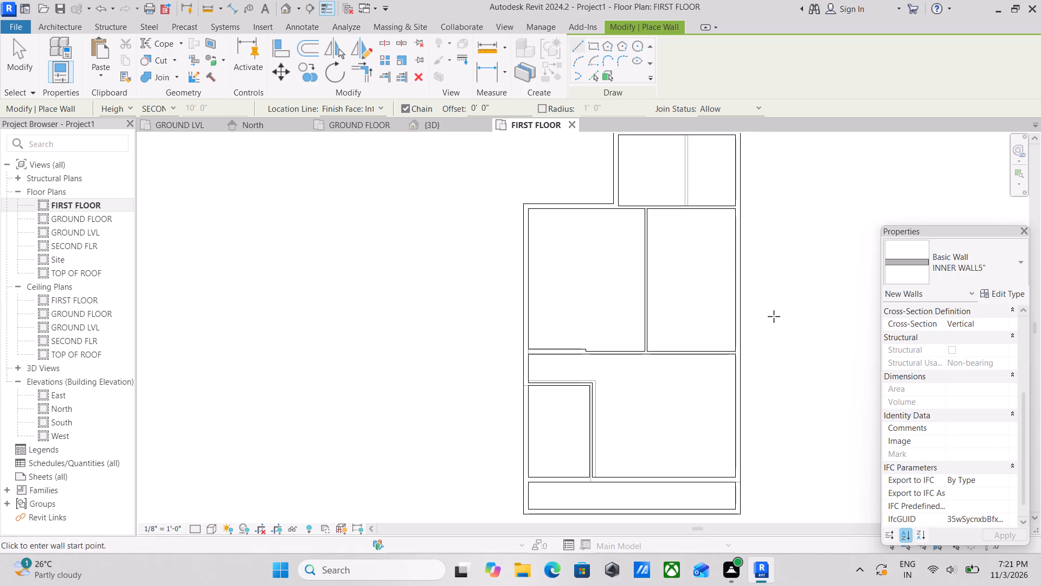
scroll(774, 316, "up", 3)
scroll(518, 226, "up", 2)
scroll(561, 191, "down", 3)
scroll(638, 216, "down", 3)
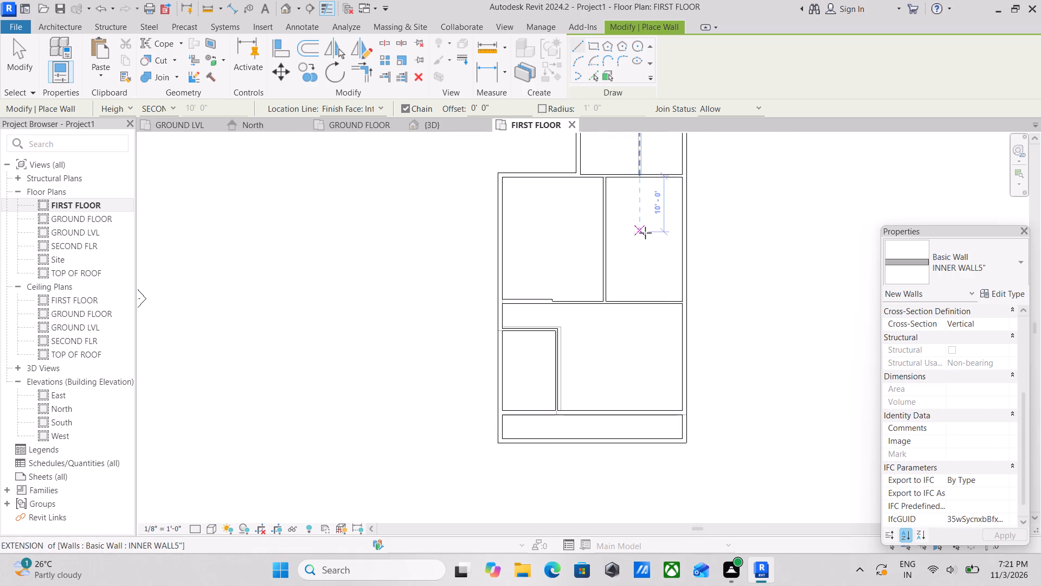
scroll(645, 239, "down", 2)
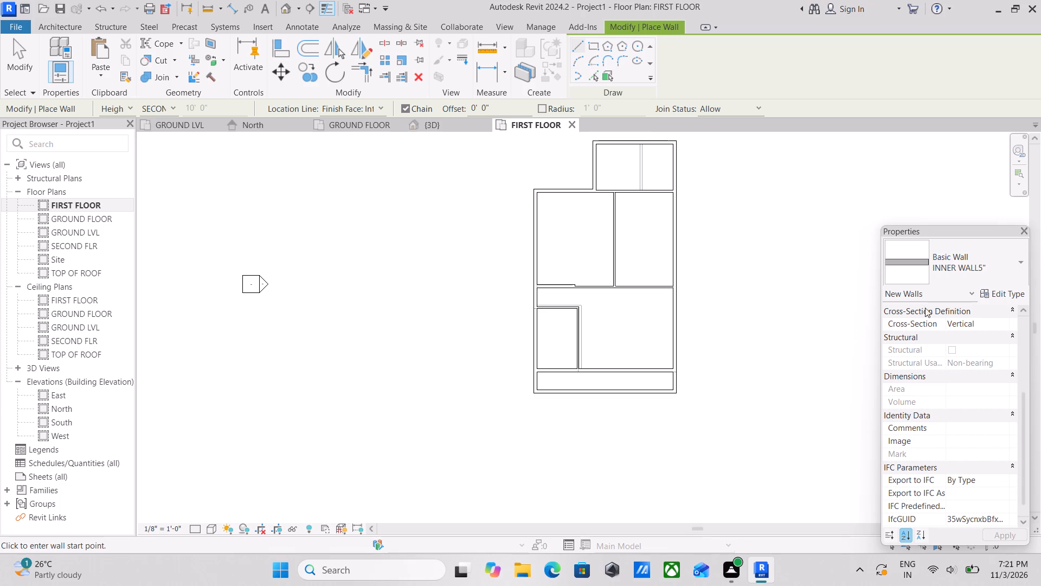
scroll(635, 246, "up", 4)
middle_click_drag(633, 256, 912, 322)
middle_click_drag(808, 258, 773, 264)
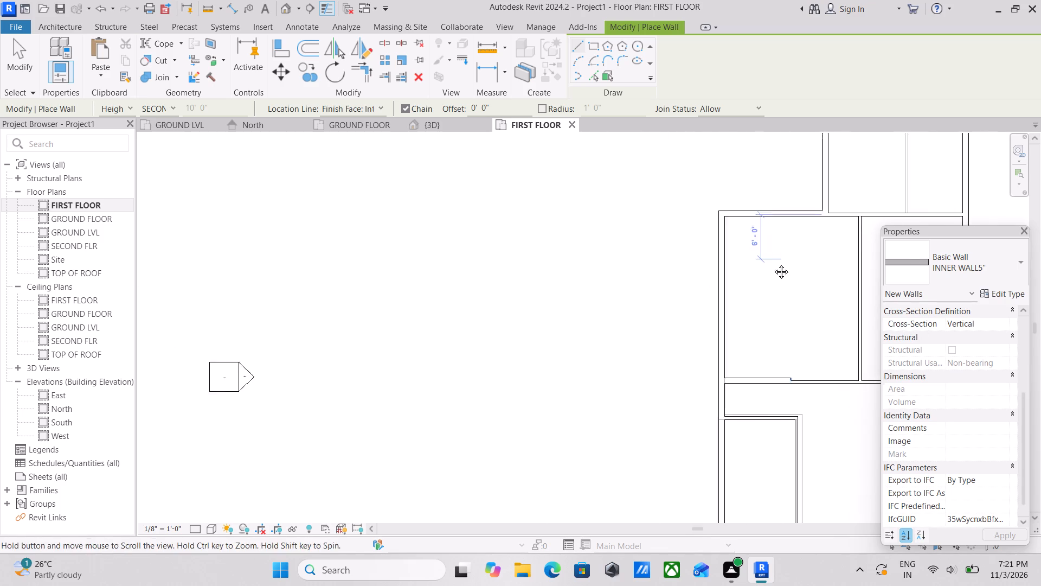
middle_click_drag(773, 264, 767, 272)
scroll(704, 314, "down", 1)
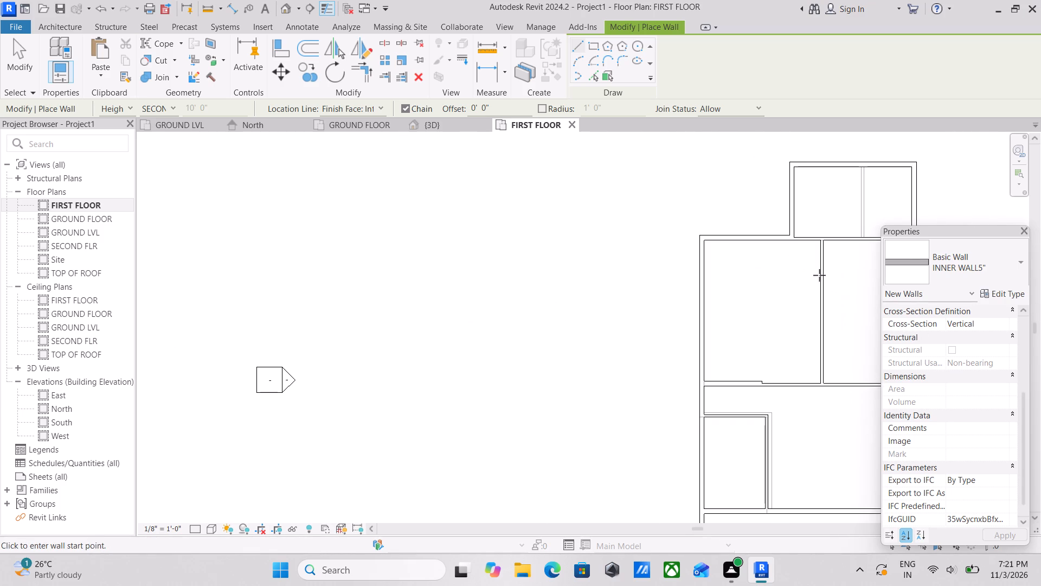
scroll(777, 284, "down", 2)
middle_click_drag(743, 297, 590, 298)
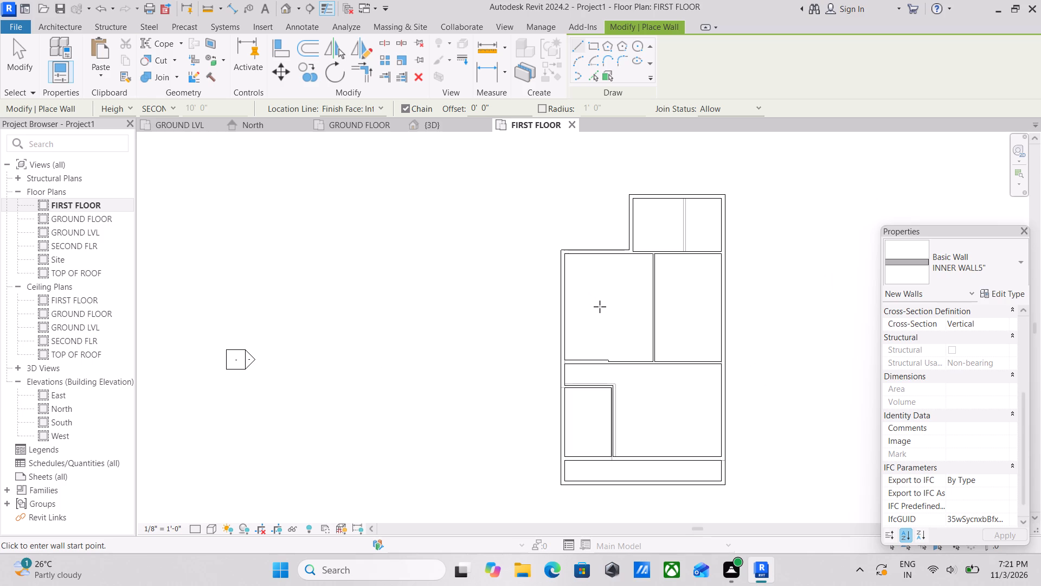
scroll(638, 311, "down", 3)
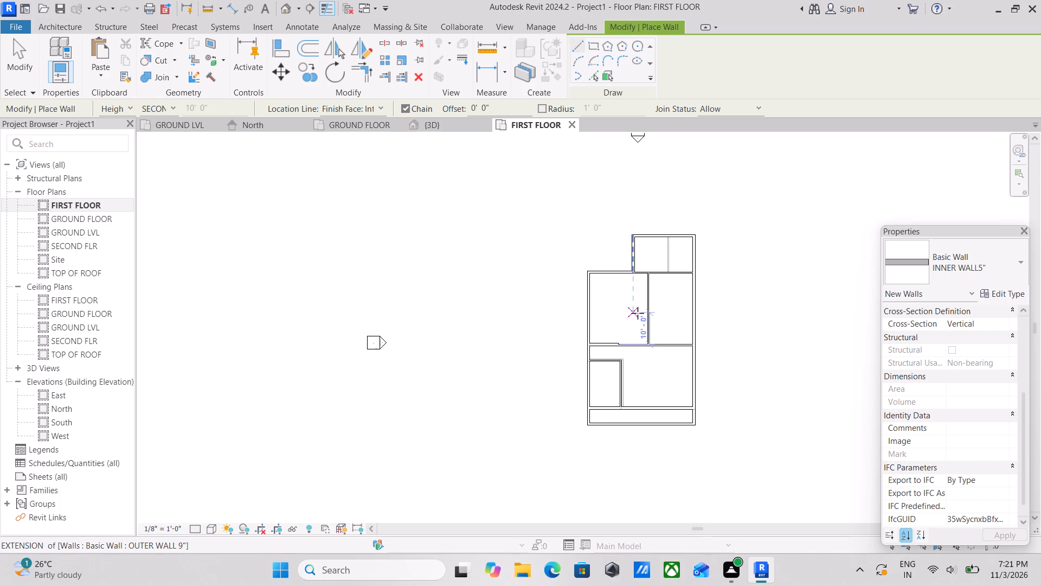
scroll(638, 313, "up", 7)
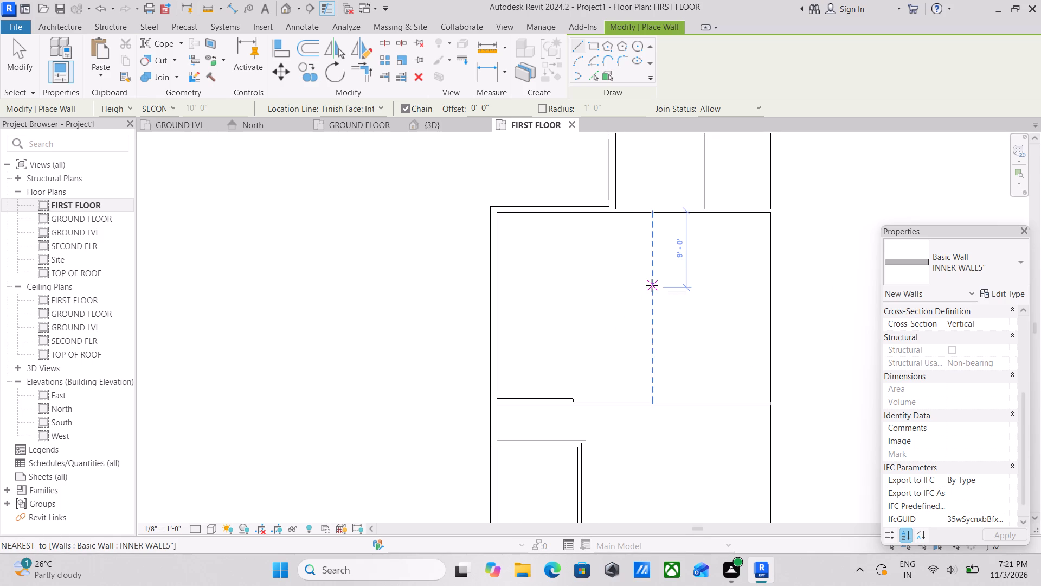
scroll(652, 279, "up", 3)
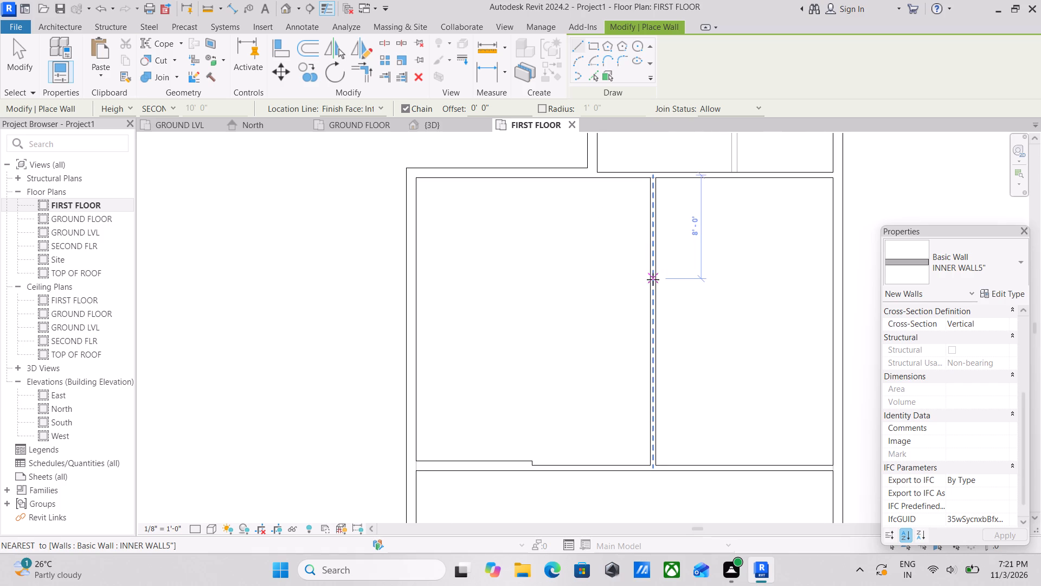
left_click(653, 279)
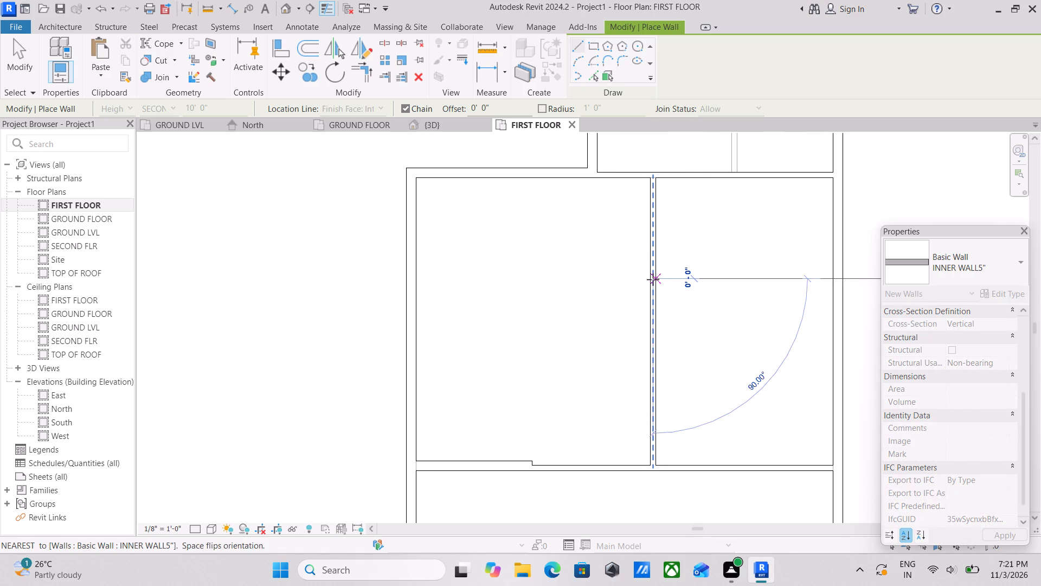
middle_click(799, 267)
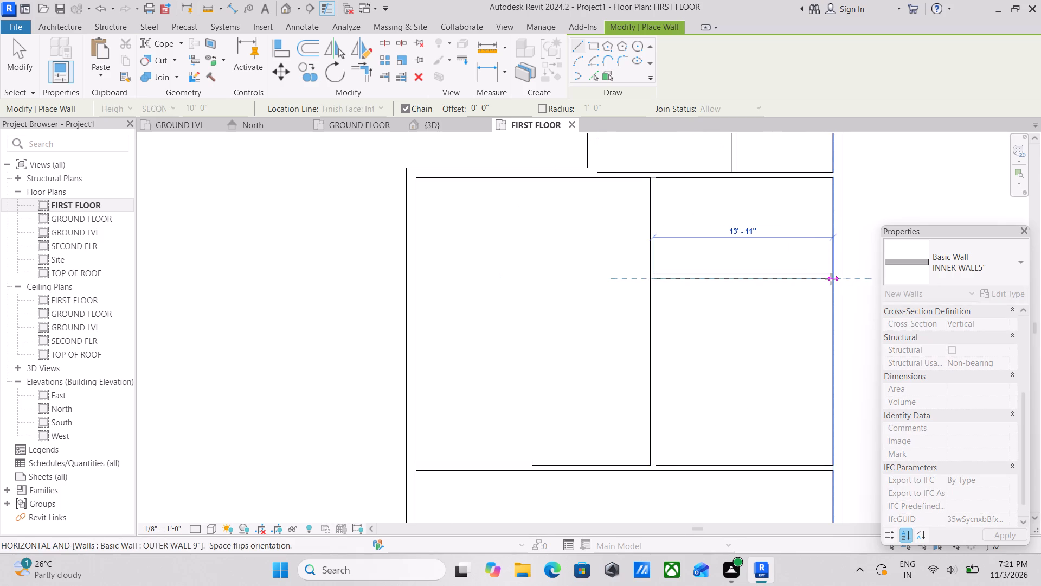
left_click(832, 279)
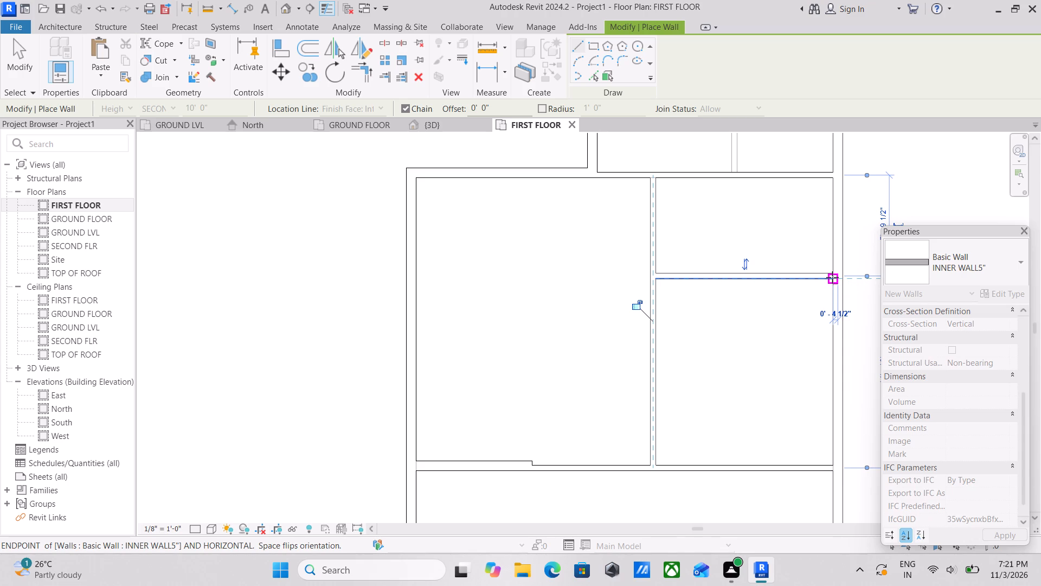
key("Escape")
Examine the overall first-floor room layout and end wall placement.
scroll(645, 213, "down", 2)
middle_click_drag(645, 213, 648, 258)
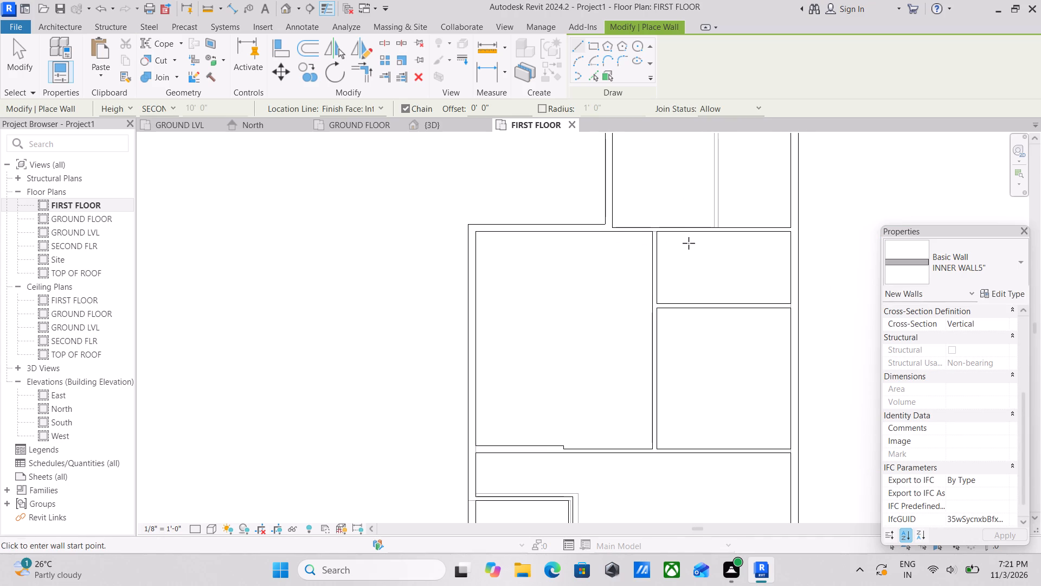
scroll(690, 243, "down", 2)
middle_click_drag(690, 245, 692, 282)
scroll(661, 301, "down", 2)
middle_click_drag(669, 285, 698, 238)
scroll(679, 386, "up", 2)
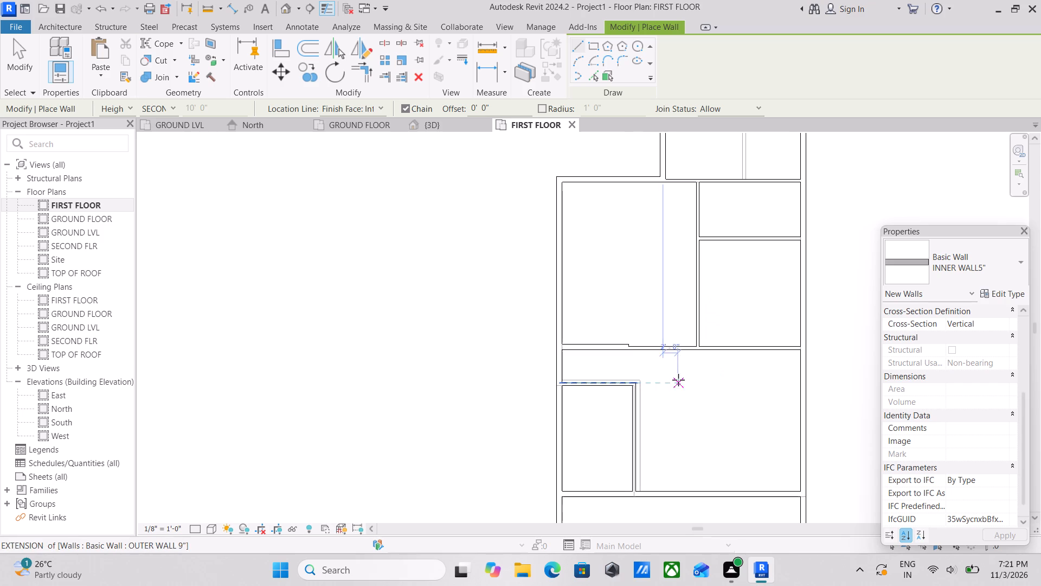
scroll(684, 350, "down", 2)
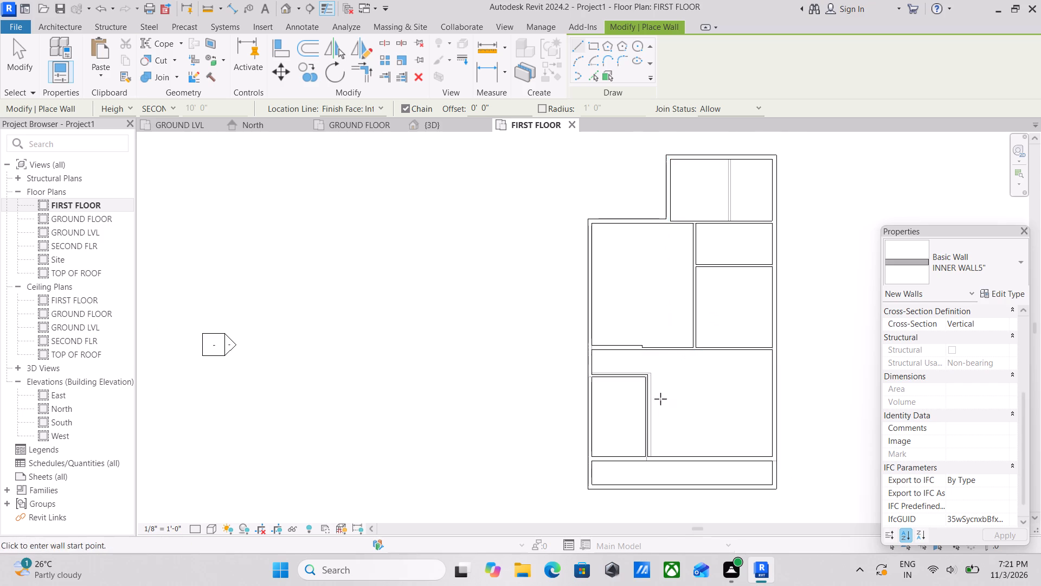
middle_click_drag(660, 399, 690, 358)
key("Escape")
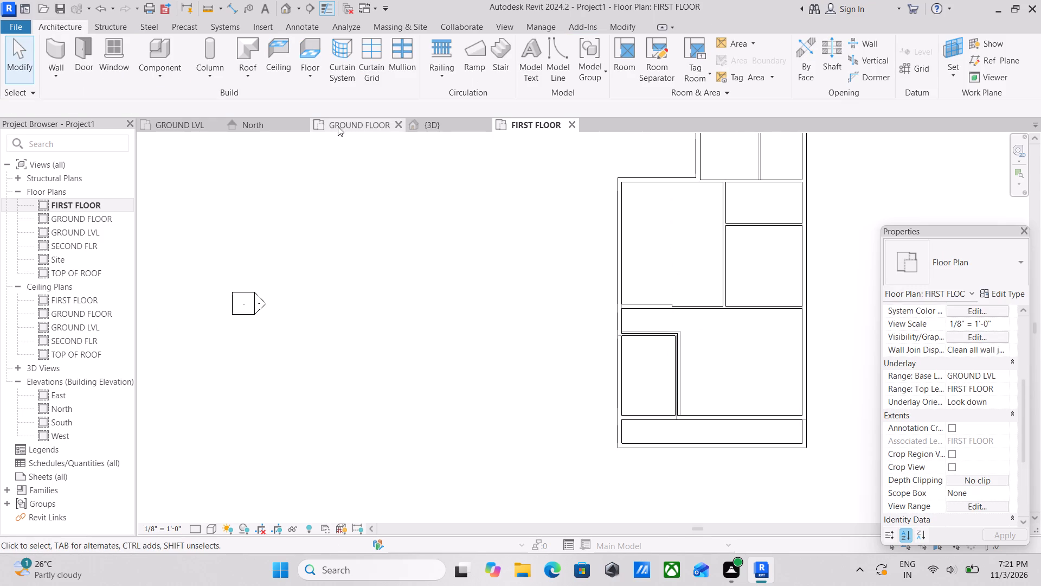
Open the GROUND FLOOR plan and examine its outer walls and north-room partition.
left_click(346, 125)
scroll(597, 334, "up", 4)
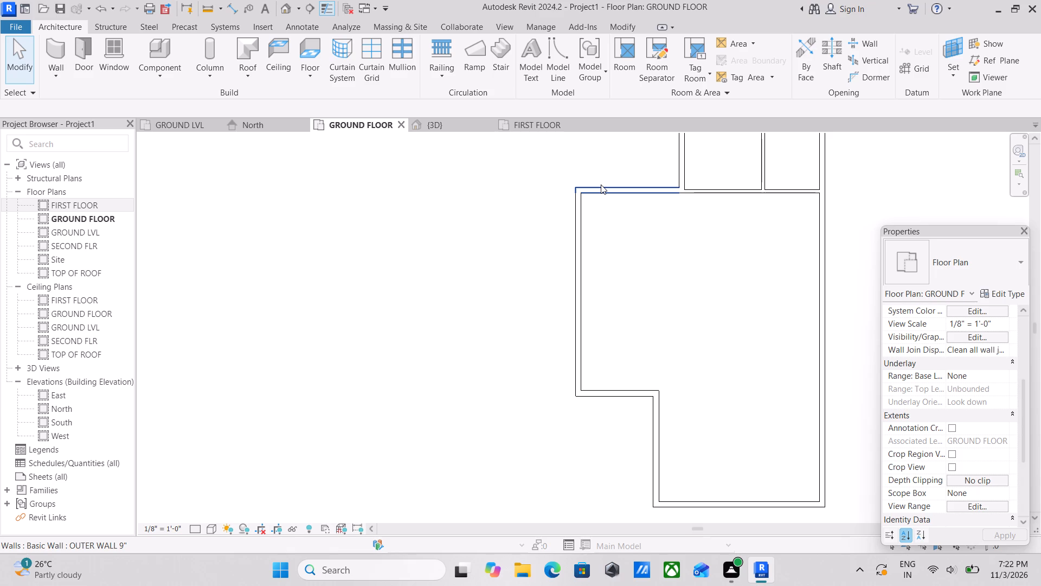
scroll(696, 220, "down", 4)
middle_click_drag(678, 243, 631, 289)
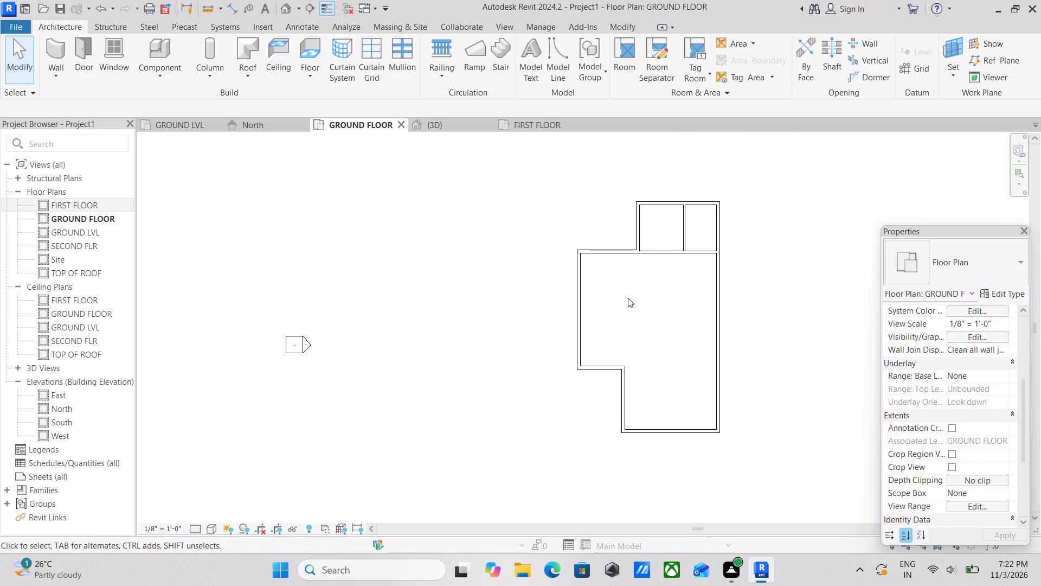
scroll(628, 298, "up", 3)
middle_click_drag(628, 298, 627, 361)
scroll(627, 335, "up", 2)
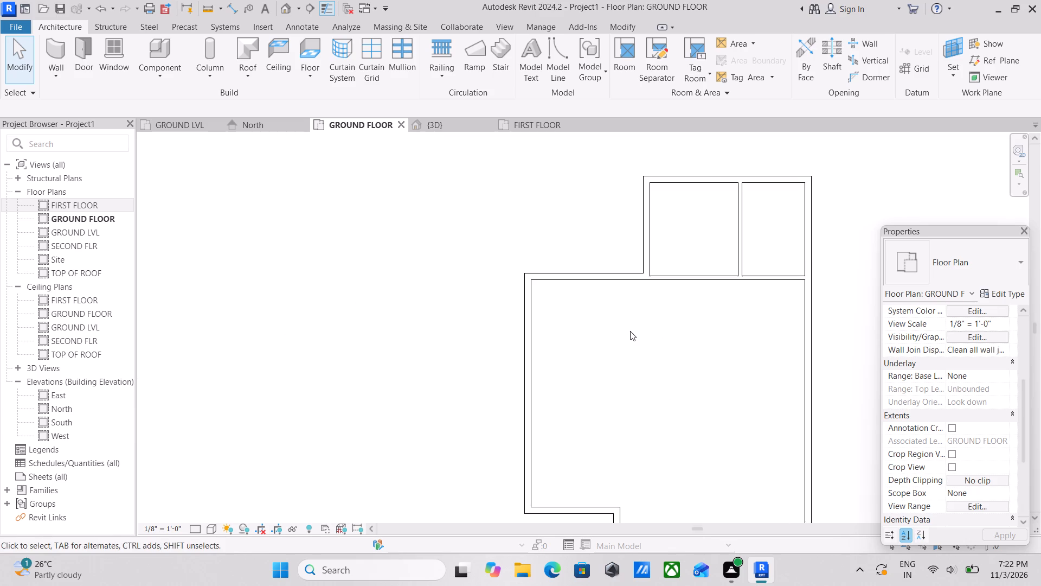
scroll(630, 331, "down", 2)
middle_click_drag(628, 333, 555, 357)
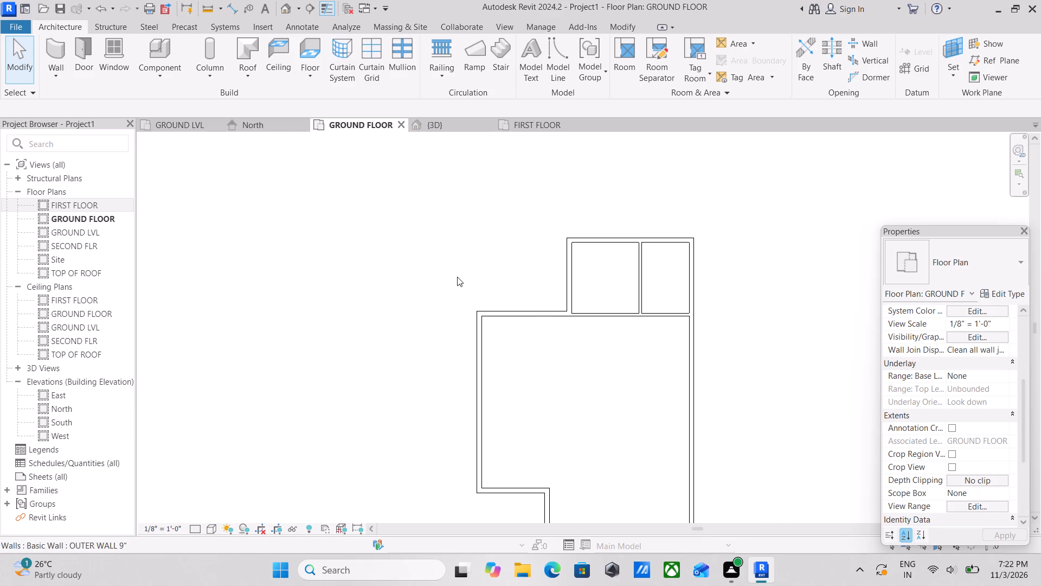
scroll(480, 293, "up", 2)
scroll(504, 282, "down", 2)
middle_click_drag(502, 282, 458, 268)
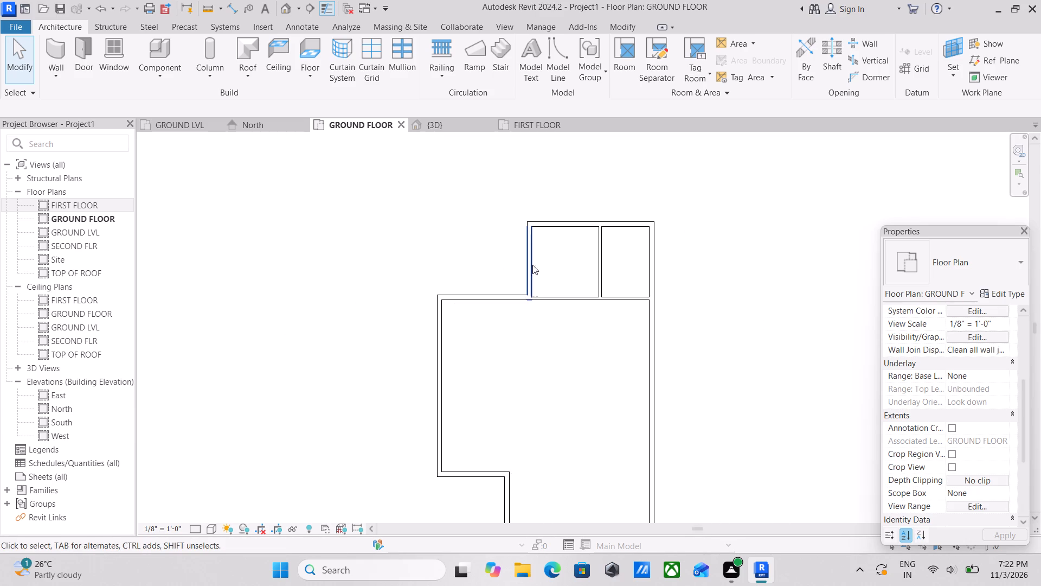
scroll(596, 271, "down", 2)
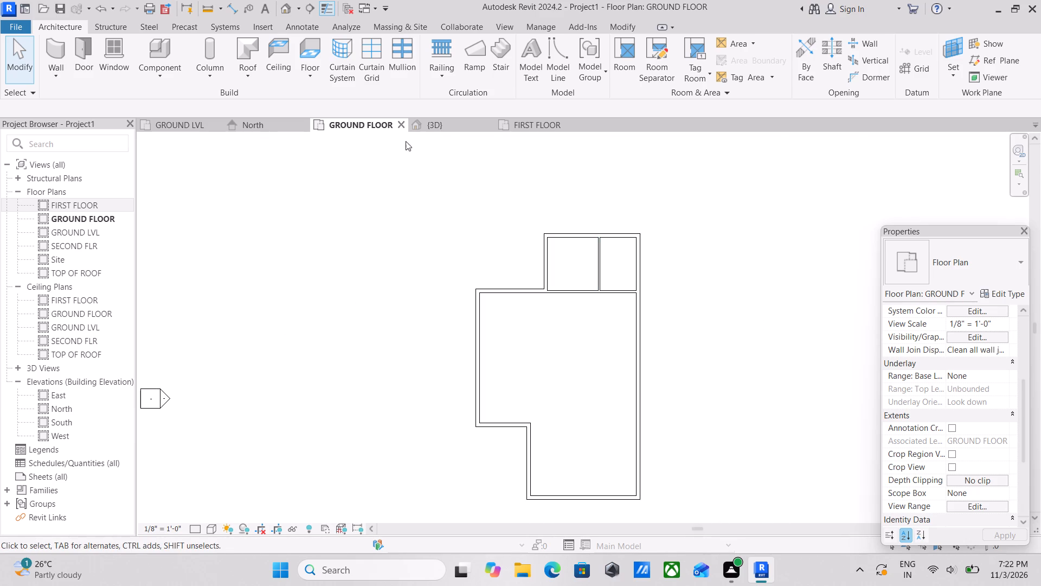
Open the 3D view and examine the whole building with its first-floor partitions.
left_click(441, 123)
scroll(545, 259, "down", 2)
scroll(557, 302, "down", 2)
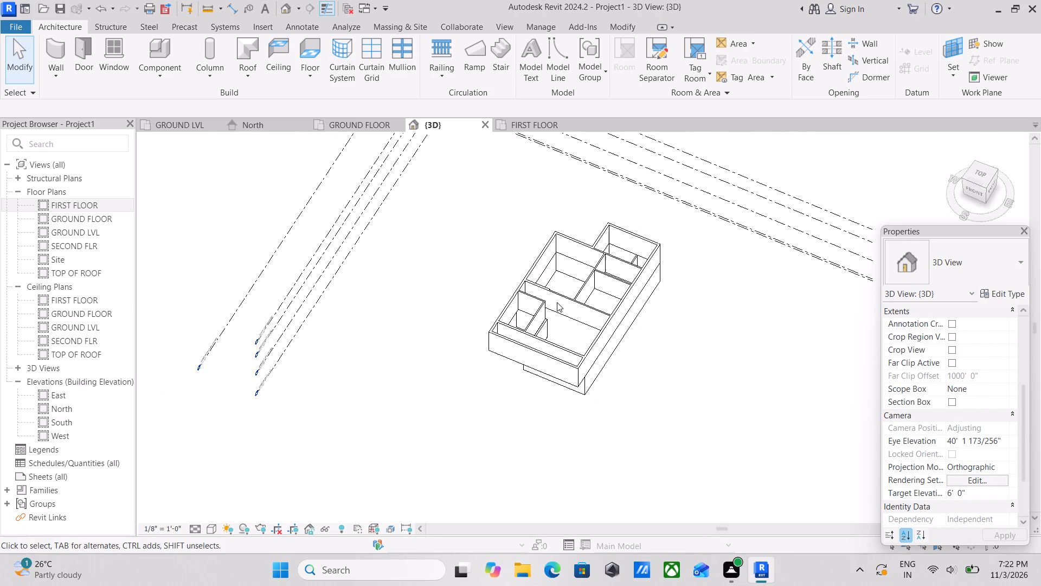
Examine the building in 3D from several sides and from the front against the level lines.
middle_click_drag(586, 355, 627, 196, "shift")
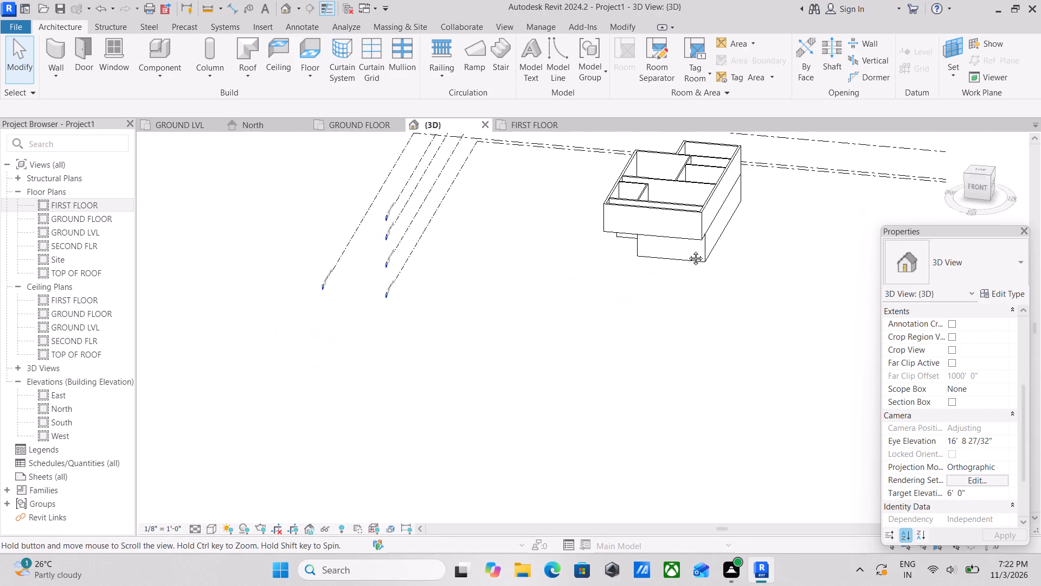
scroll(632, 274, "down", 2)
middle_click_drag(631, 275, 526, 339)
middle_click_drag(551, 319, 690, 249, "shift")
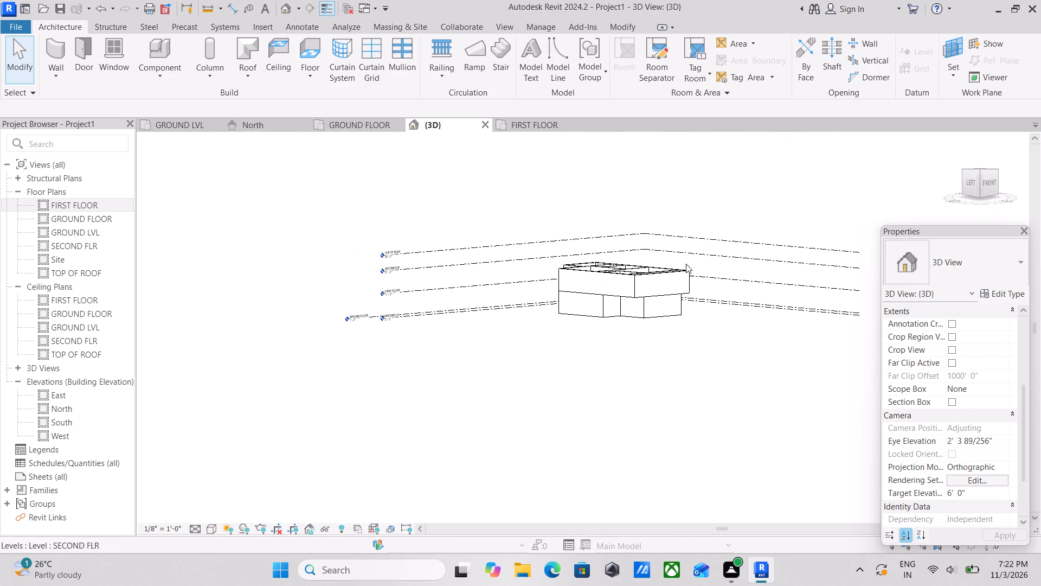
middle_click_drag(628, 268, 451, 289, "shift")
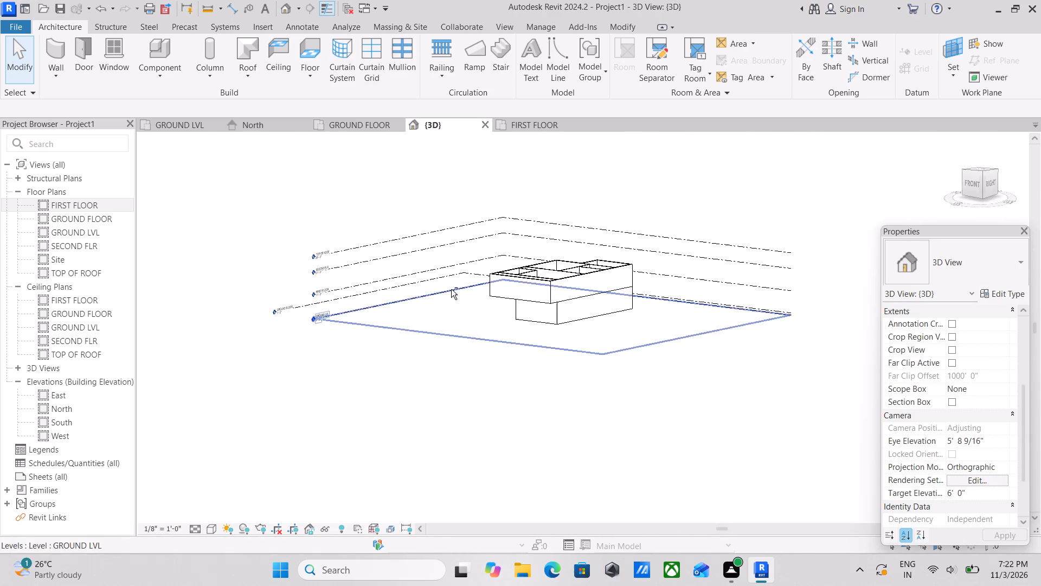
middle_click_drag(505, 305, 550, 296, "shift")
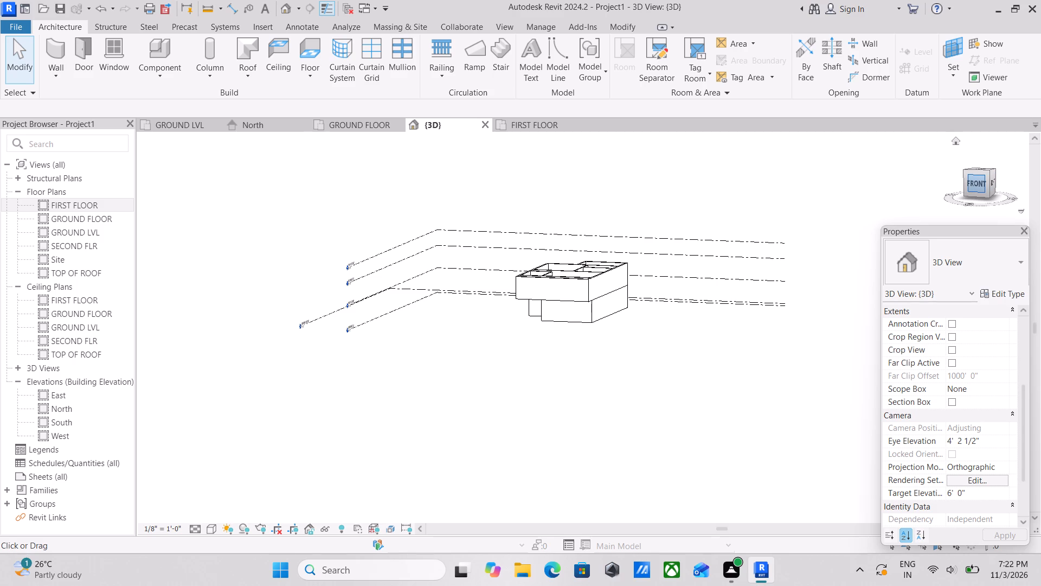
left_click(974, 189)
scroll(607, 339, "up", 8)
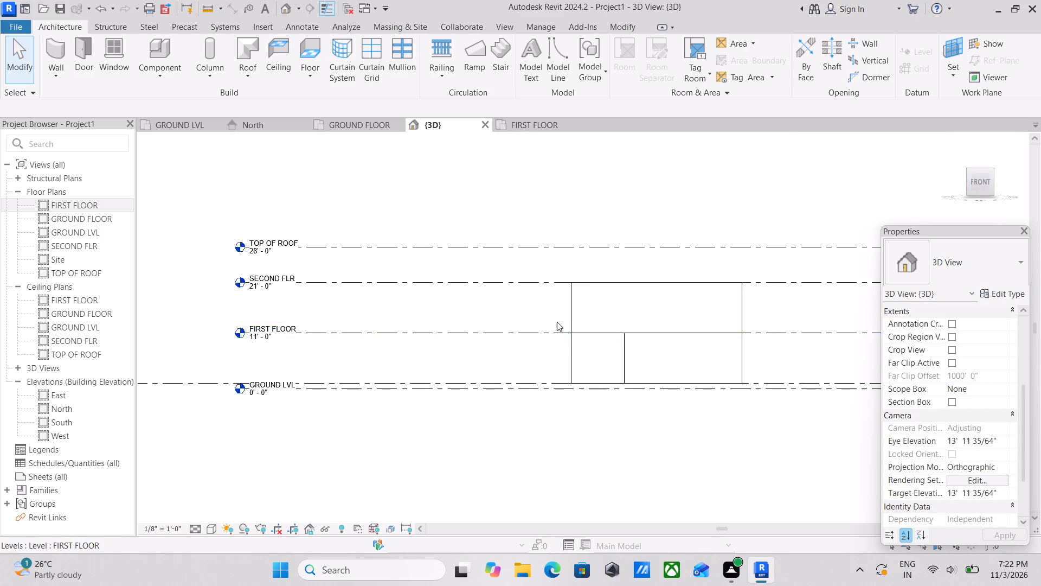
scroll(557, 322, "up", 2)
scroll(567, 305, "down", 2)
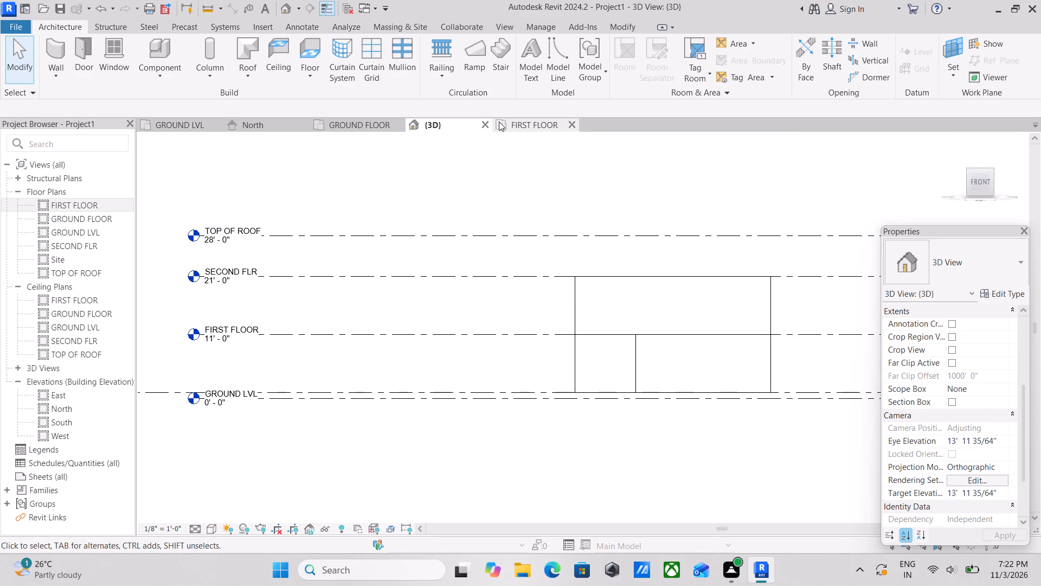
On the GROUND FLOOR plan, sketch a straight 18-riser Assembled Stair run, 3' - 0" wide, northward along the inside of the west wall.
left_click(332, 124)
scroll(500, 321, "up", 2)
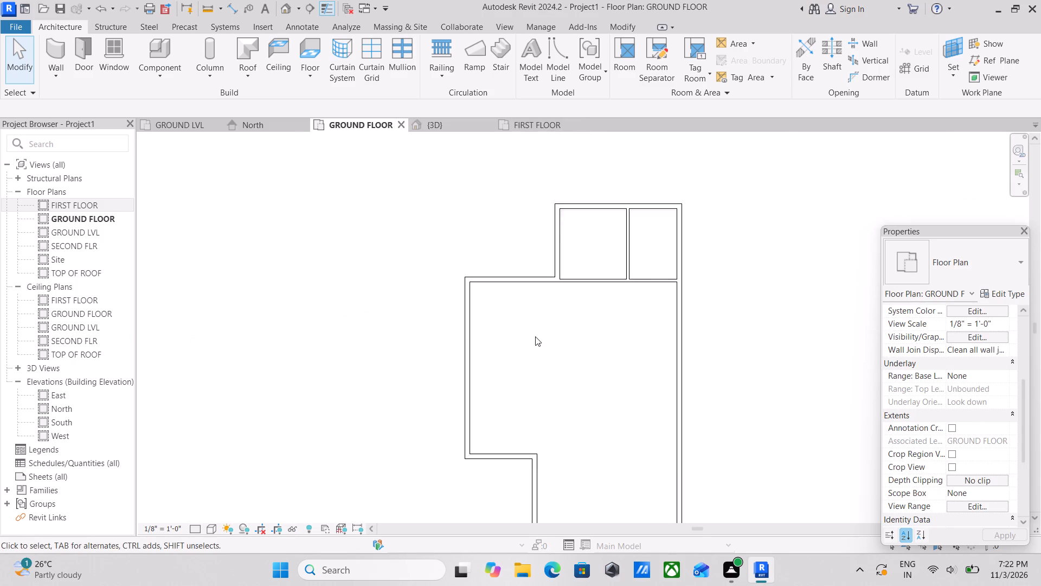
scroll(535, 336, "up", 1)
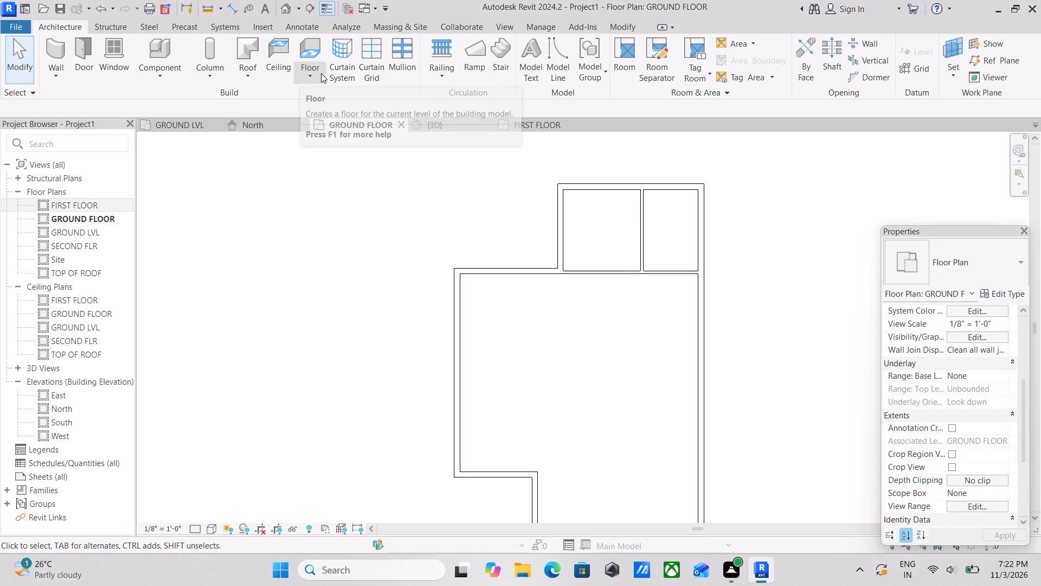
left_click(497, 68)
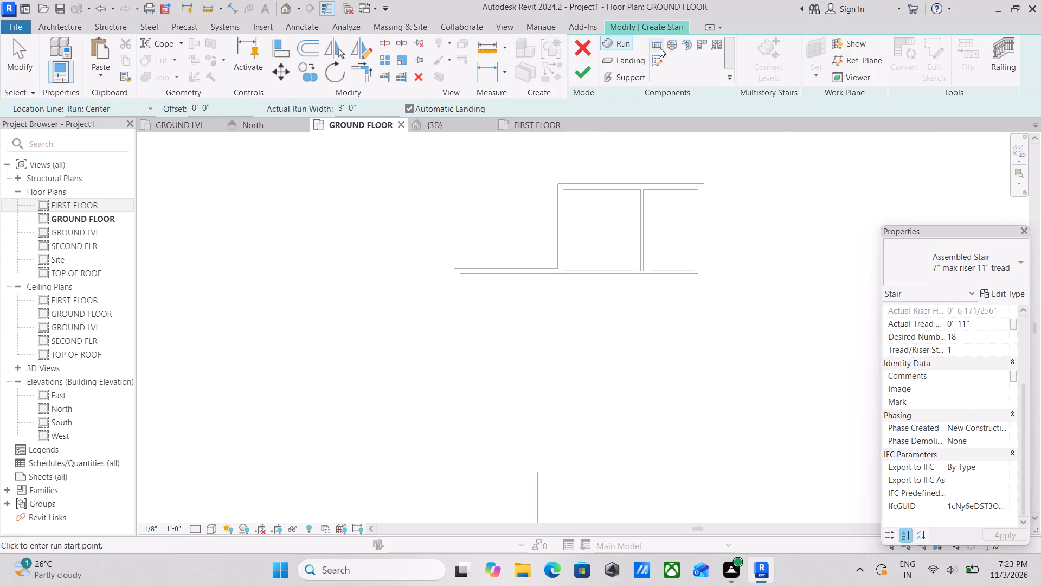
left_click(657, 43)
scroll(502, 448, "up", 3)
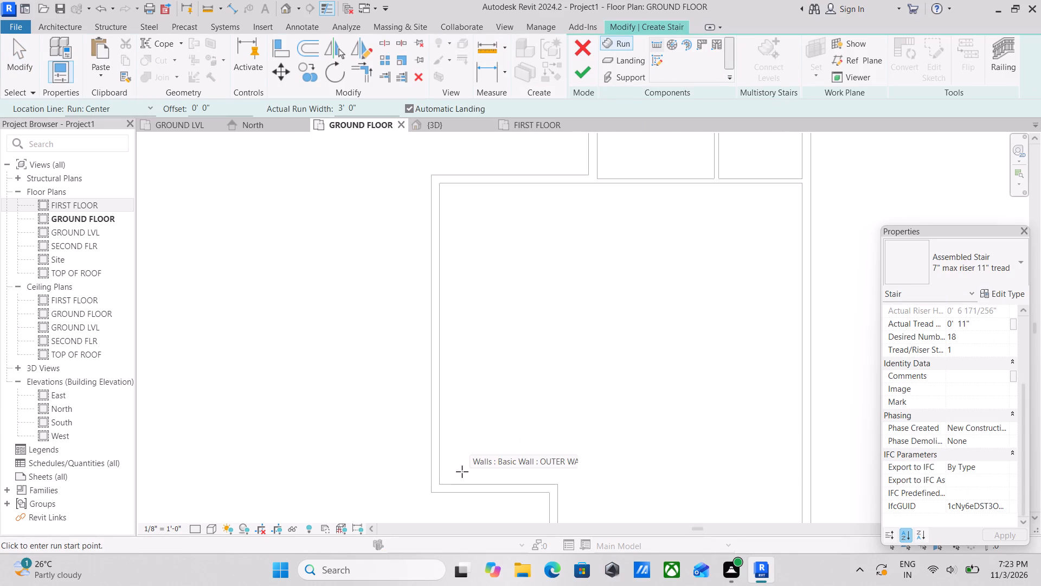
left_click(462, 472)
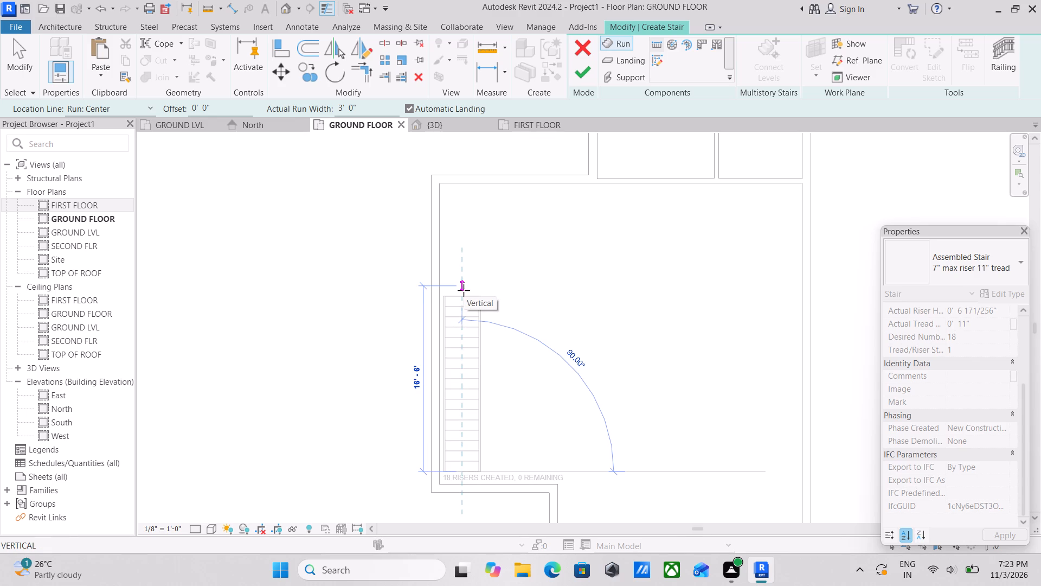
left_click(464, 290)
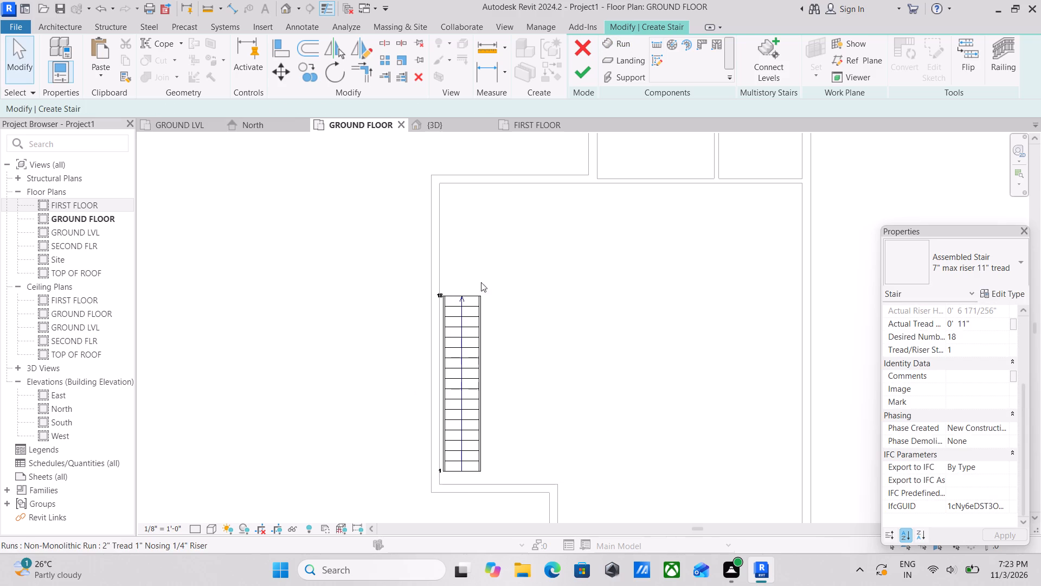
Nudge the stair run north until its foot is about 22' - 8" from the main room's north wall.
scroll(511, 328, "down", 2)
middle_click_drag(511, 328, 521, 321)
left_click(501, 305)
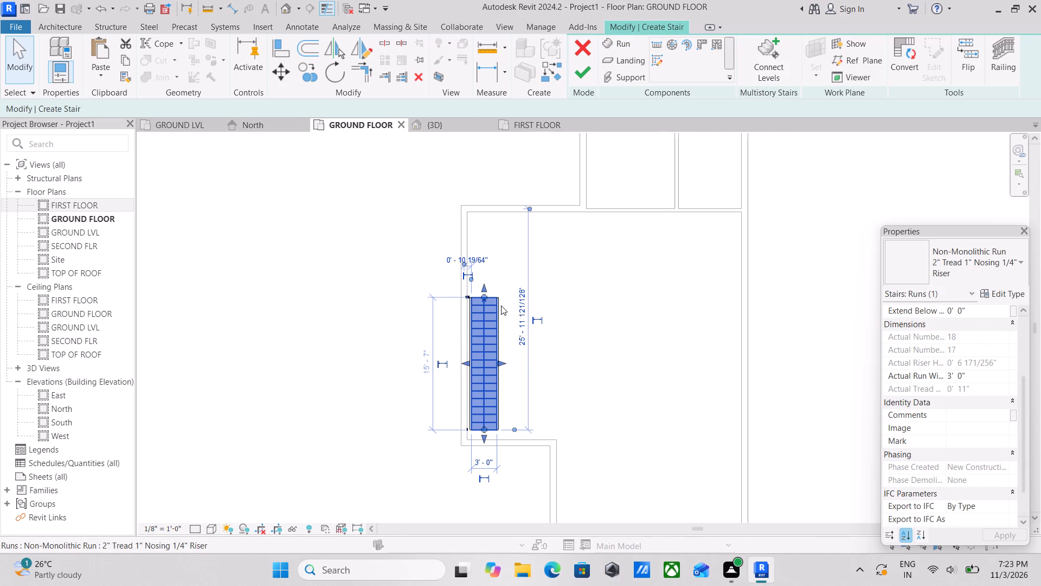
key("Up")
key("Up")
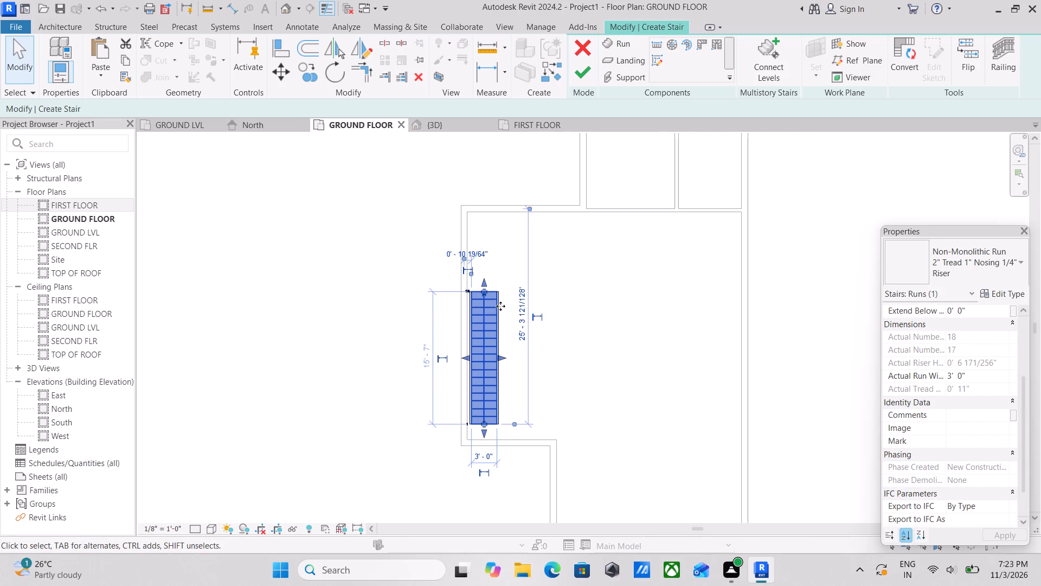
key("Up")
key("Up")
key("Up")
key("Up")
key("Up")
key("Up")
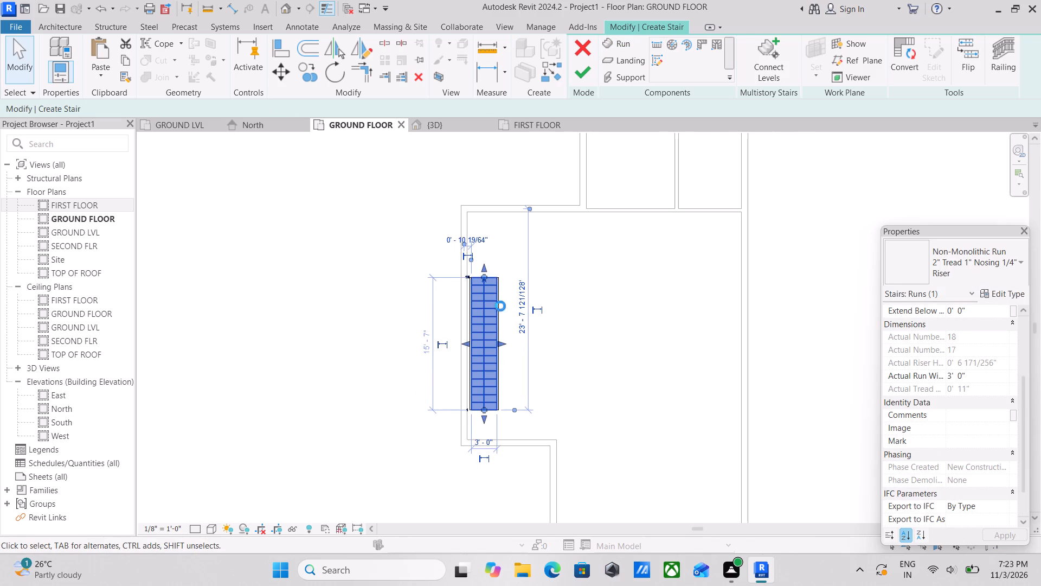
key("Up")
key("Up")
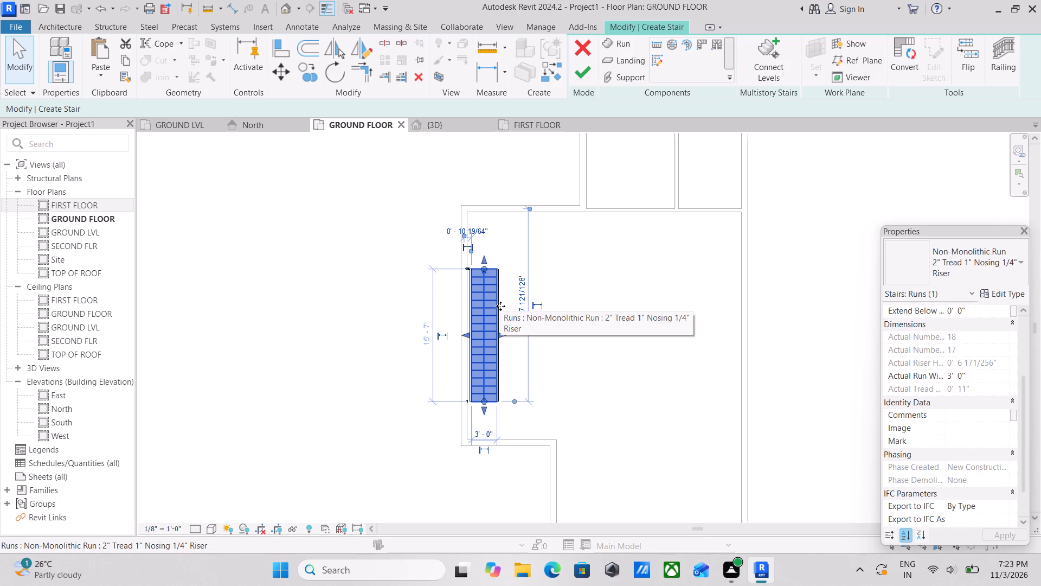
scroll(503, 312, "up", 5)
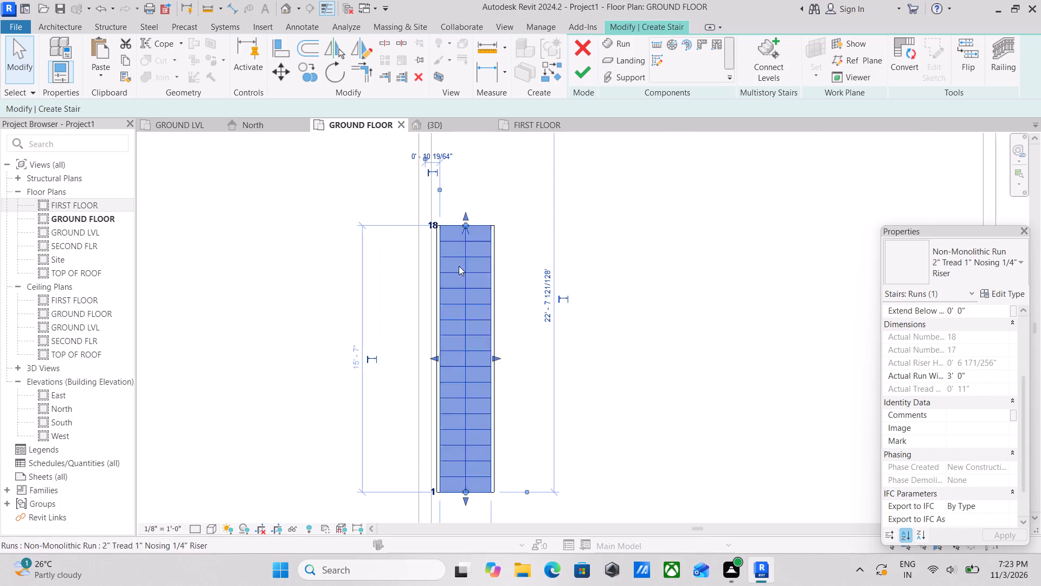
key("Escape")
Nudge the run farther north, its foot about 21' - 5 1/2" from the north wall, and finish the stair.
middle_click_drag(474, 273, 481, 277)
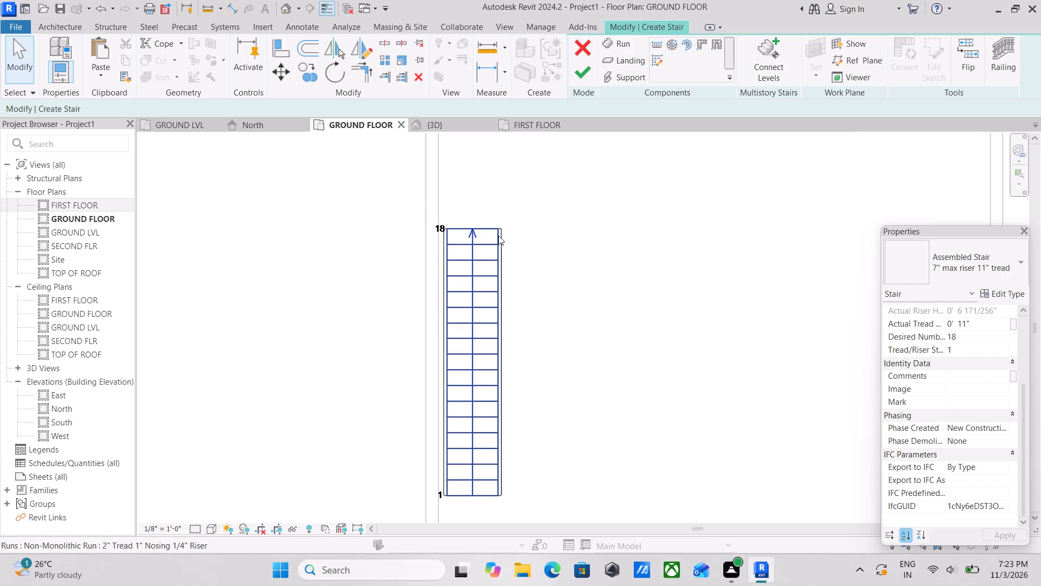
left_click(498, 235)
key("Up")
key("Up")
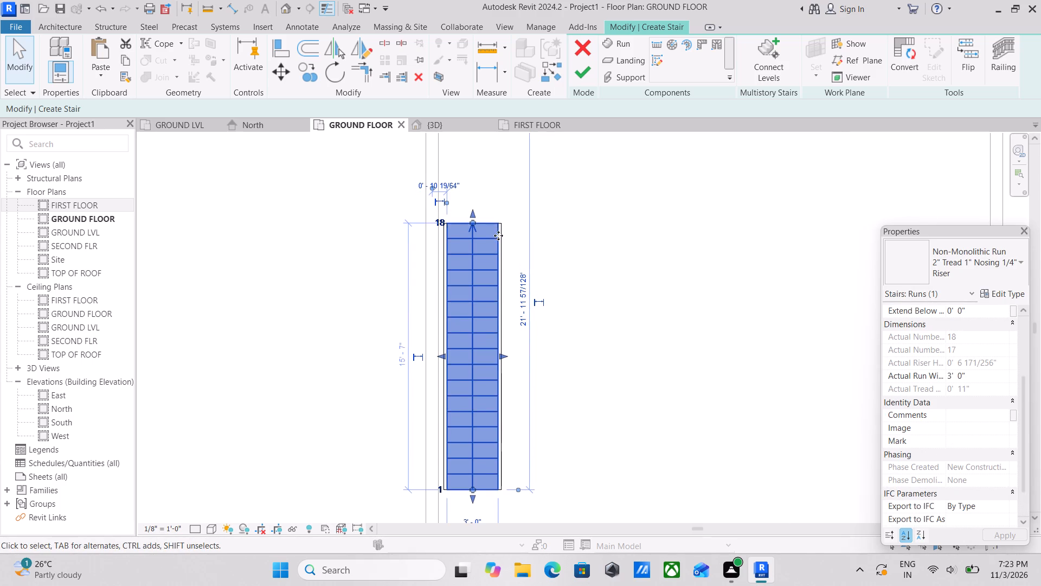
key("Up")
key("Up")
key("Up")
key("Right")
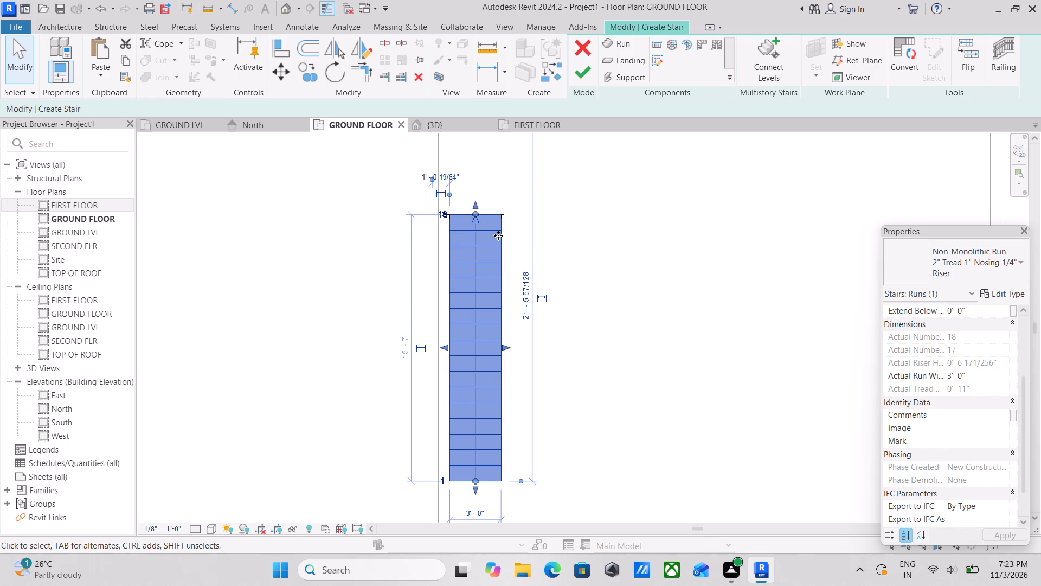
key("Left")
key("Escape")
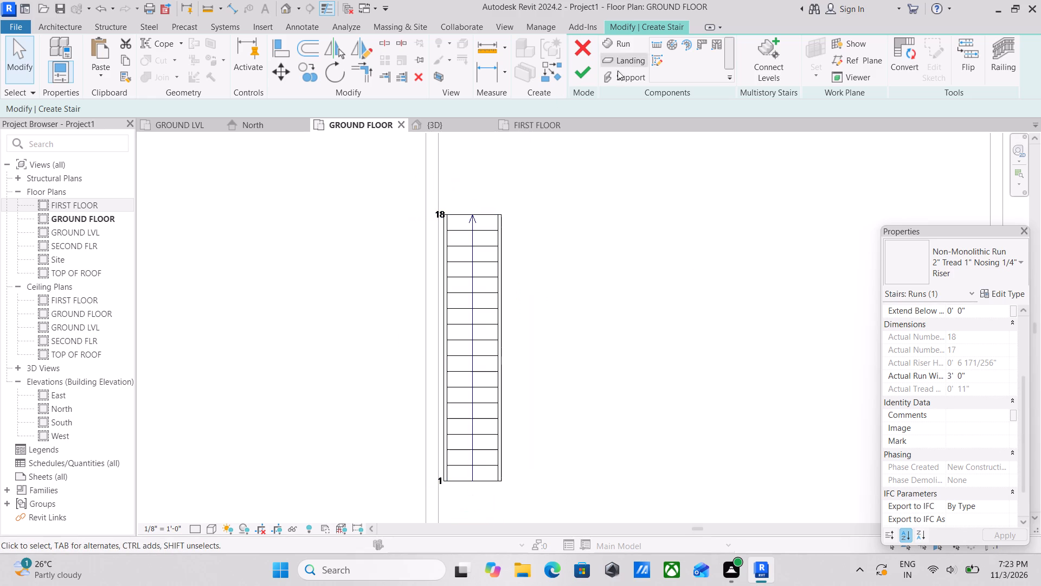
left_click(575, 69)
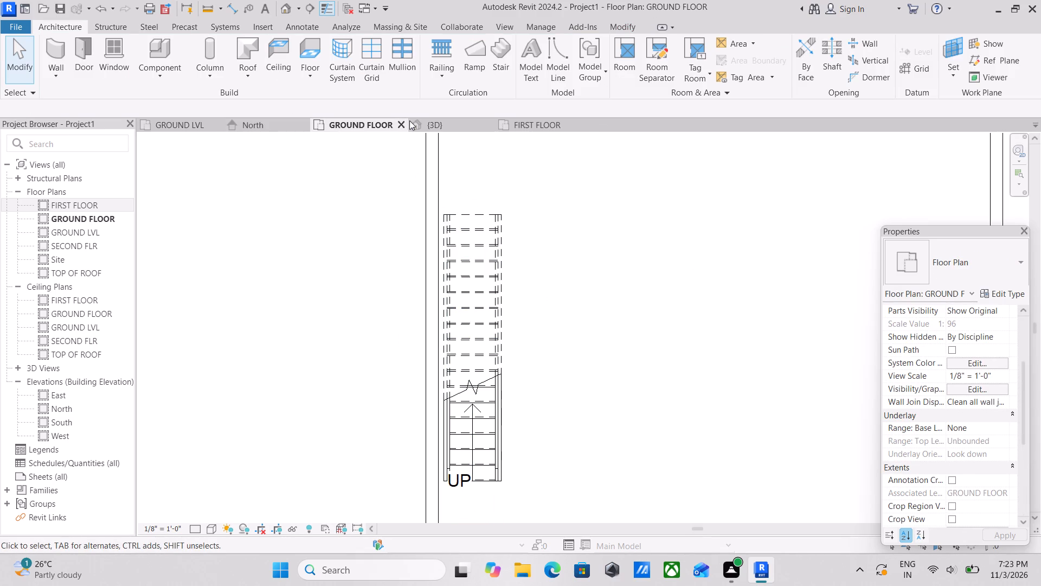
Open the 3D view and examine the new stair inside the building from several angles.
left_click(439, 127)
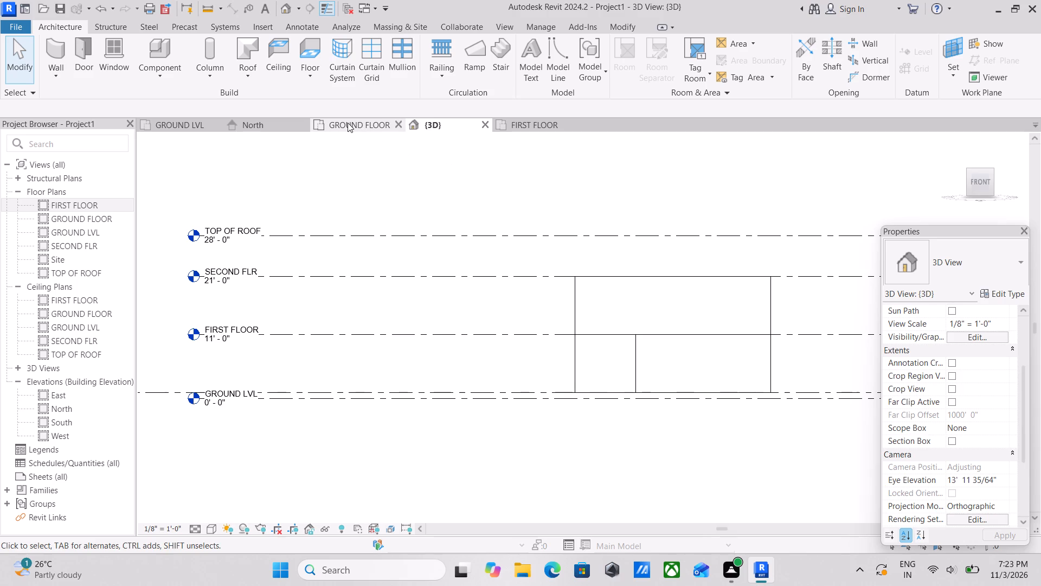
left_click(348, 123)
left_click(432, 122)
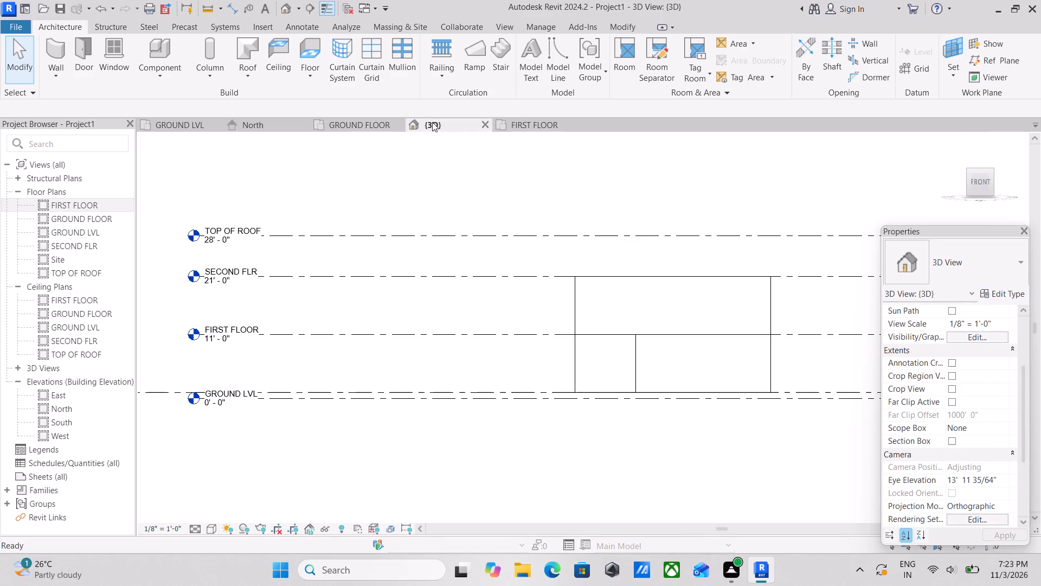
scroll(556, 320, "down", 2)
middle_click_drag(549, 336, 694, 466)
middle_click_drag(613, 324, 767, 437, "shift")
middle_click_drag(444, 305, 644, 319, "shift")
middle_click_drag(563, 341, 579, 341, "shift")
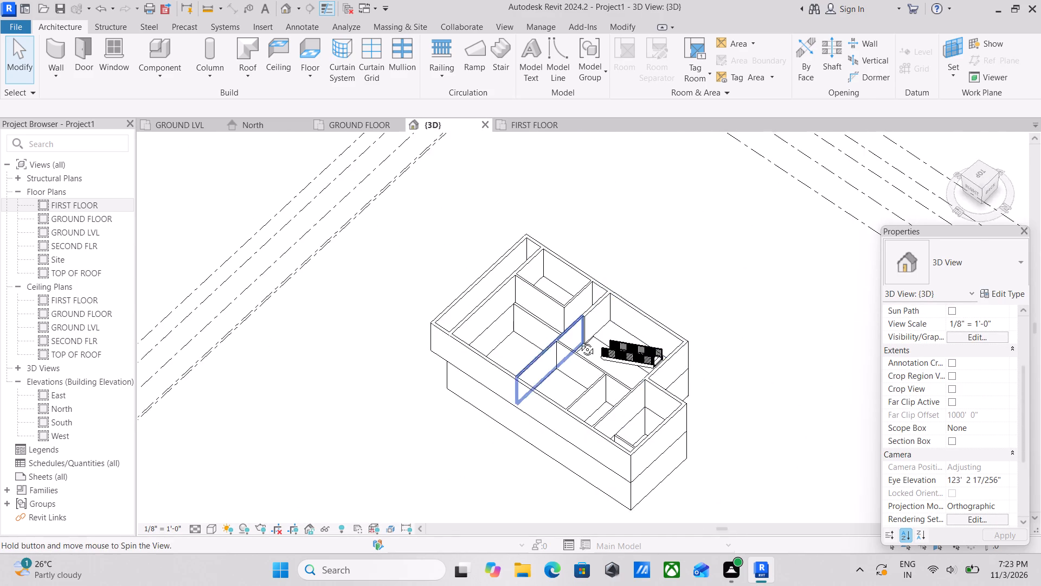
middle_click_drag(579, 341, 716, 331, "shift")
scroll(730, 141, "up", 2)
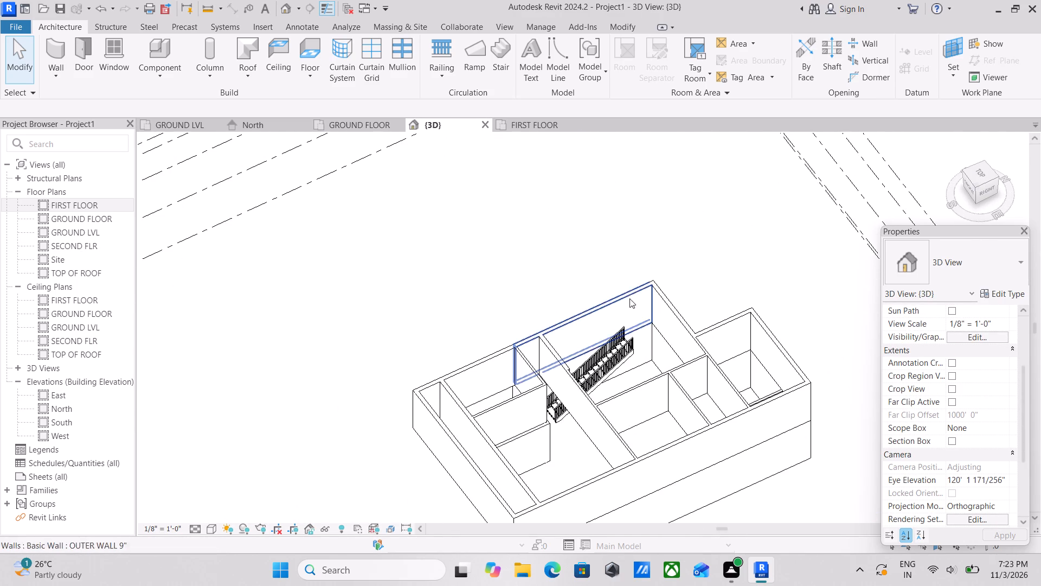
middle_click_drag(629, 298, 636, 211)
middle_click_drag(668, 304, 682, 319)
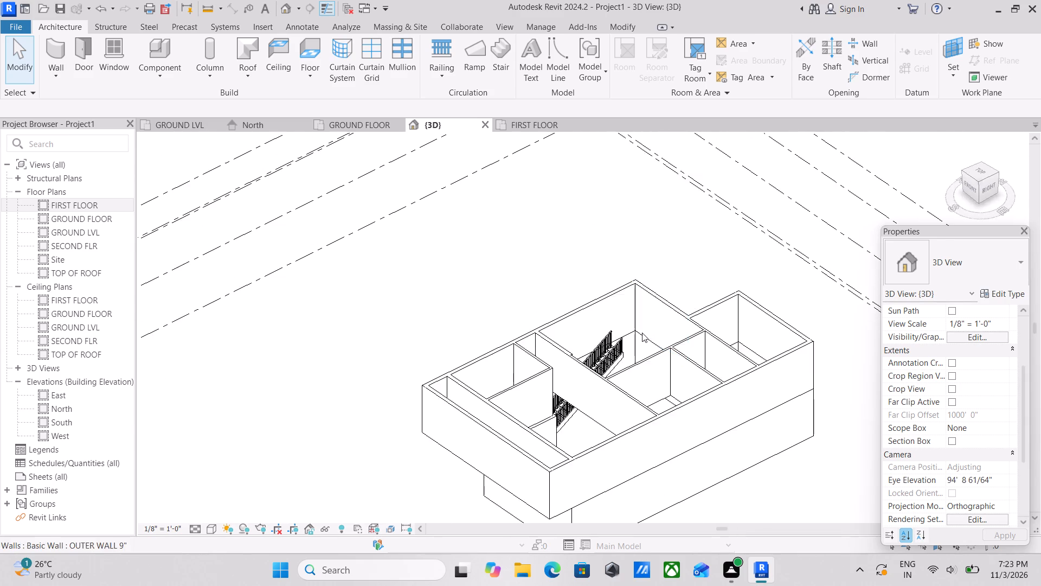
middle_click_drag(597, 339, 666, 339)
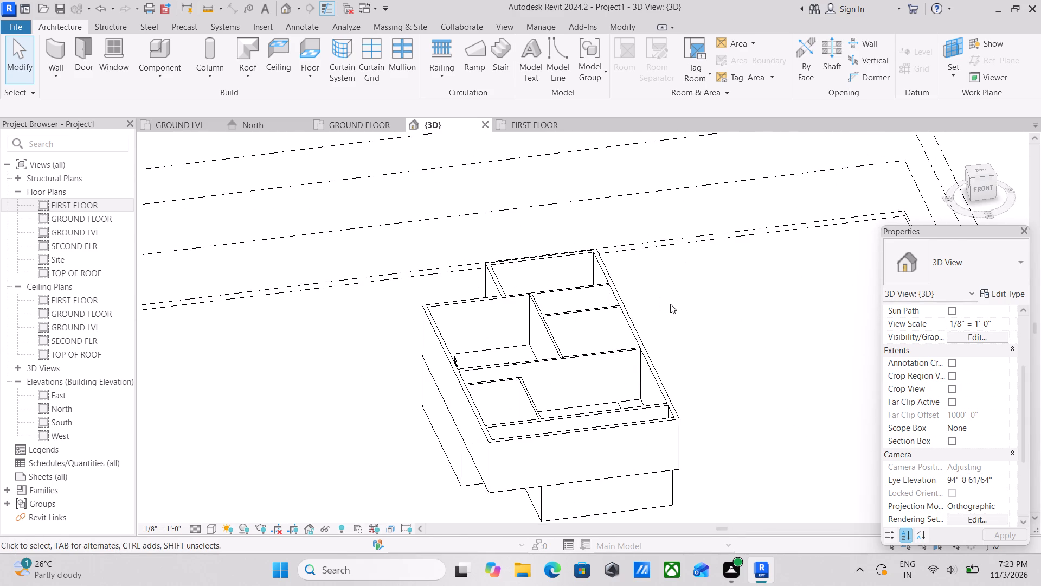
middle_click_drag(670, 304, 642, 237)
Examine the building from the front against the levels, and again from the west side in 3D.
left_click(978, 183)
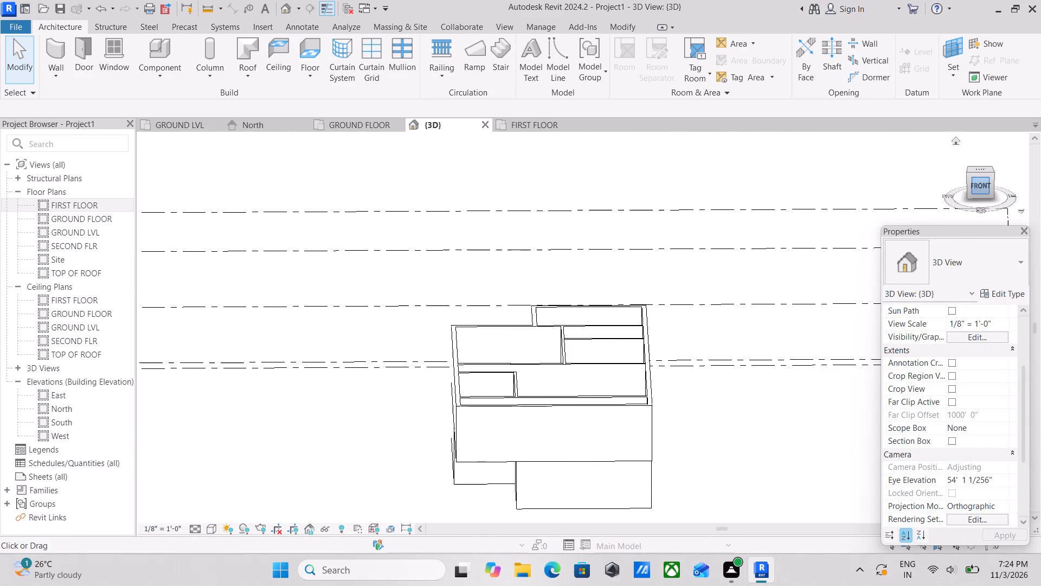
scroll(408, 442, "up", 3)
scroll(561, 362, "up", 5)
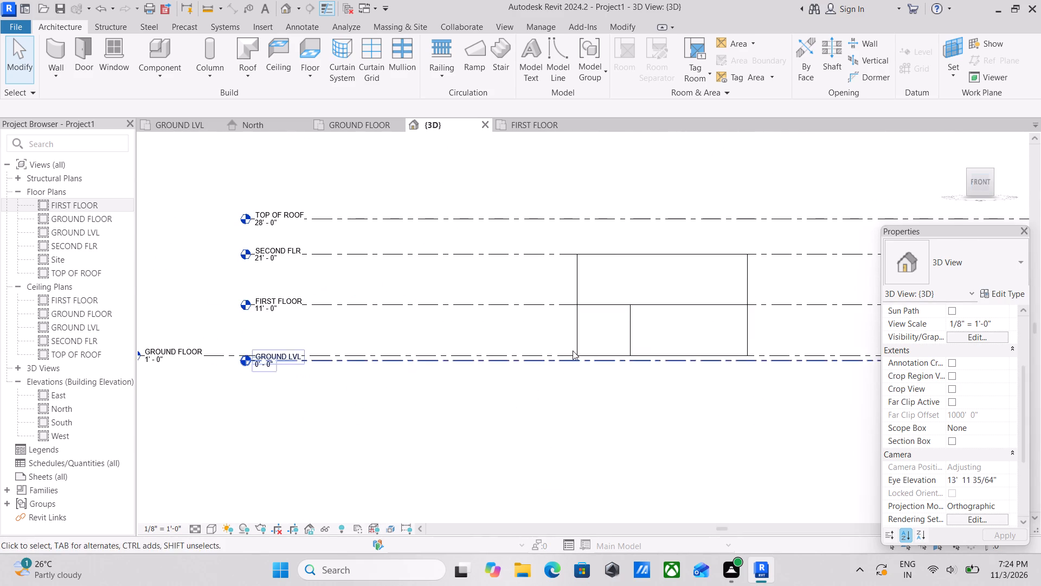
left_click_drag(557, 239, 589, 276)
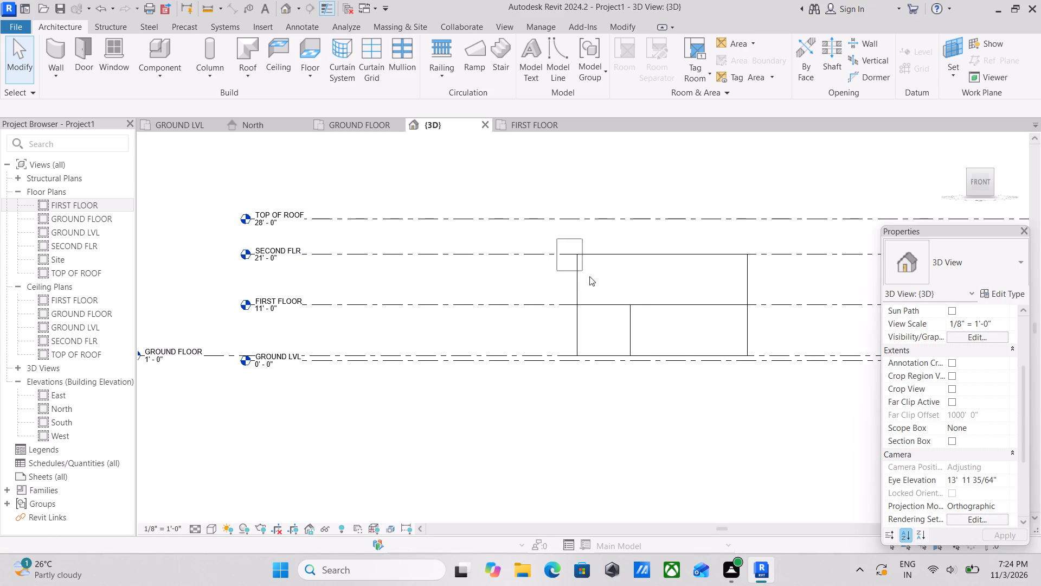
left_click_drag(589, 276, 684, 305)
left_click(707, 310)
left_click(714, 311)
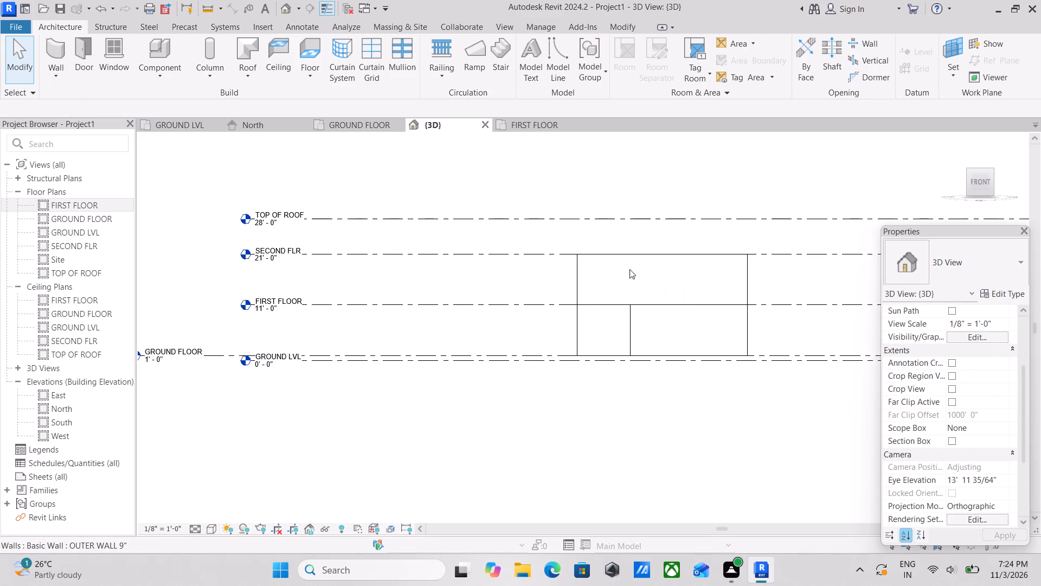
key("Escape")
scroll(652, 256, "down", 2)
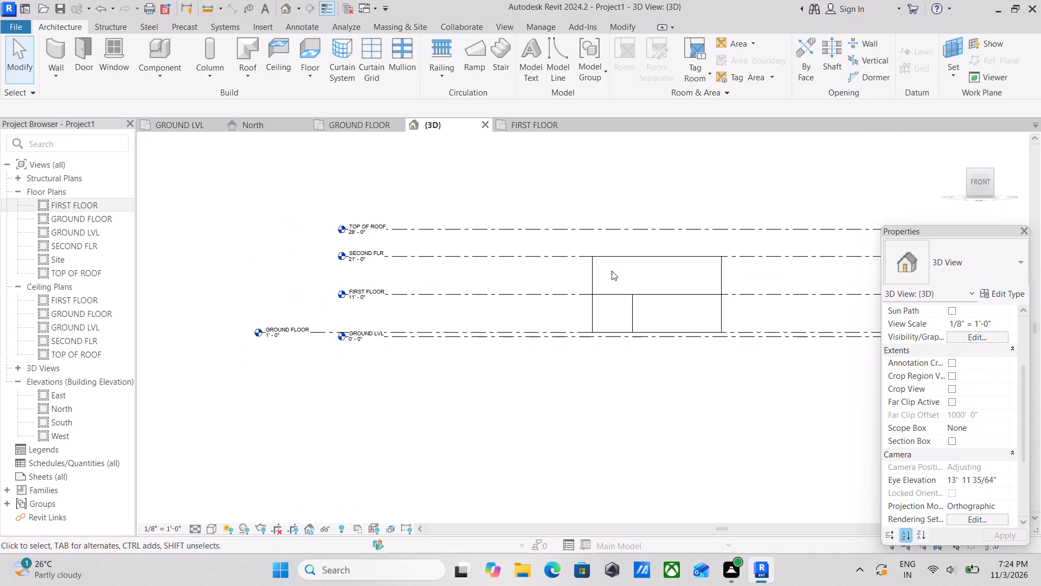
middle_click_drag(612, 271, 594, 479, "shift")
middle_click_drag(587, 320, 749, 212, "shift")
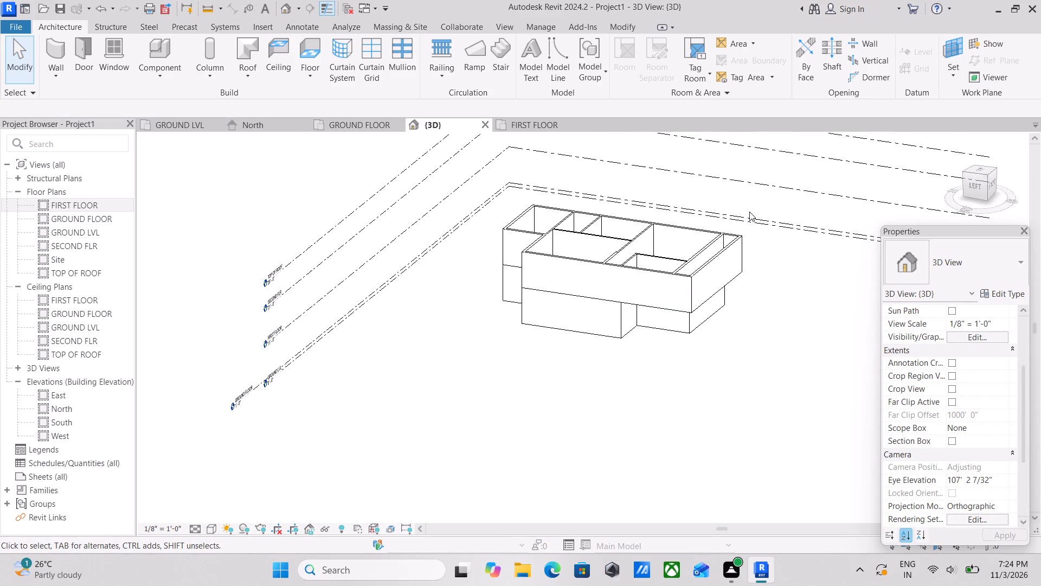
Copy all the first-floor walls and paste them aligned to the SECOND FLR level.
middle_click_drag(740, 245, 559, 206, "shift")
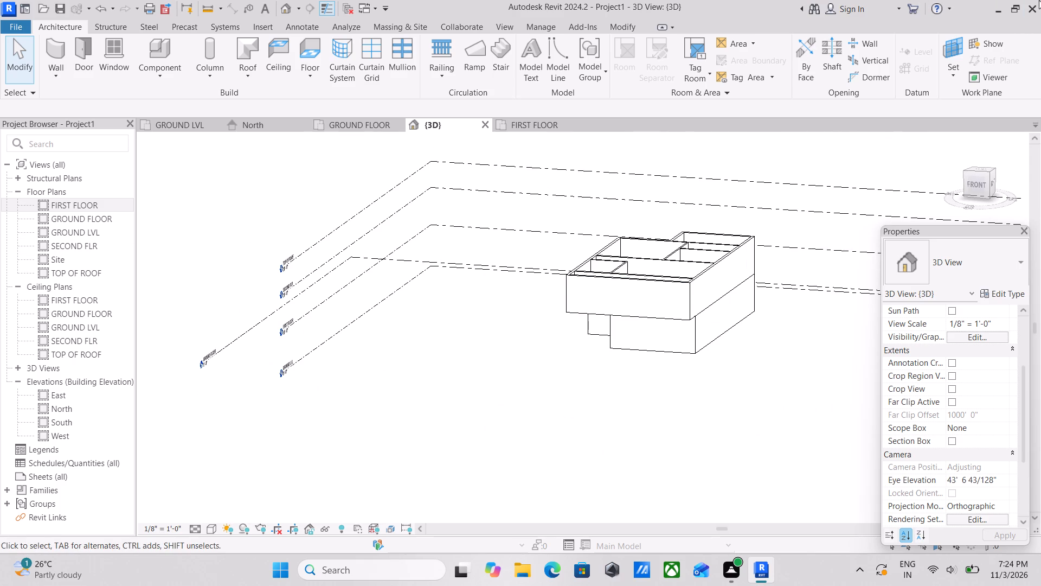
left_click(972, 189)
scroll(507, 372, "up", 3)
scroll(641, 294, "up", 5)
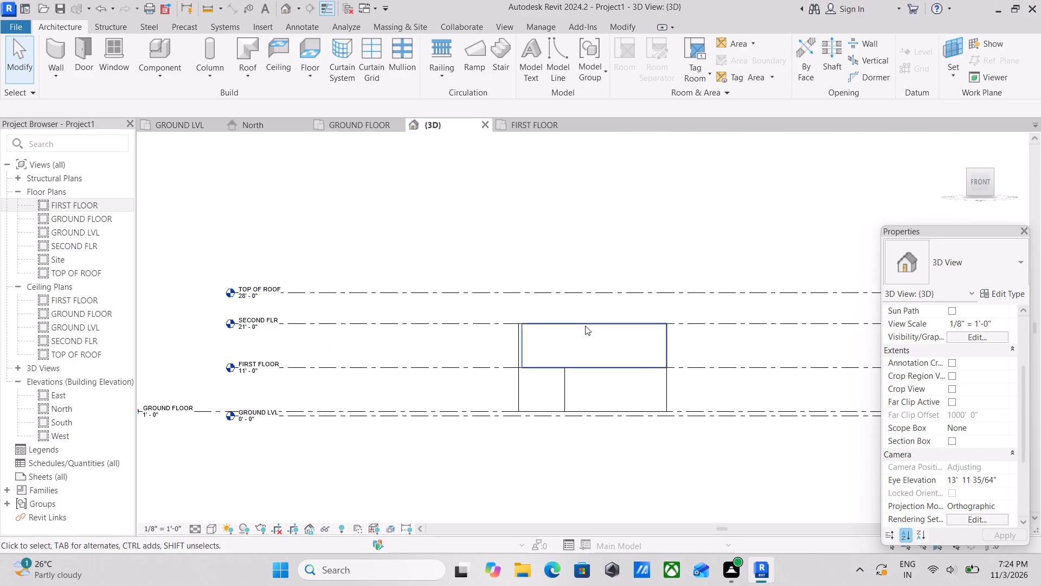
scroll(585, 326, "up", 3)
left_click_drag(449, 291, 510, 348)
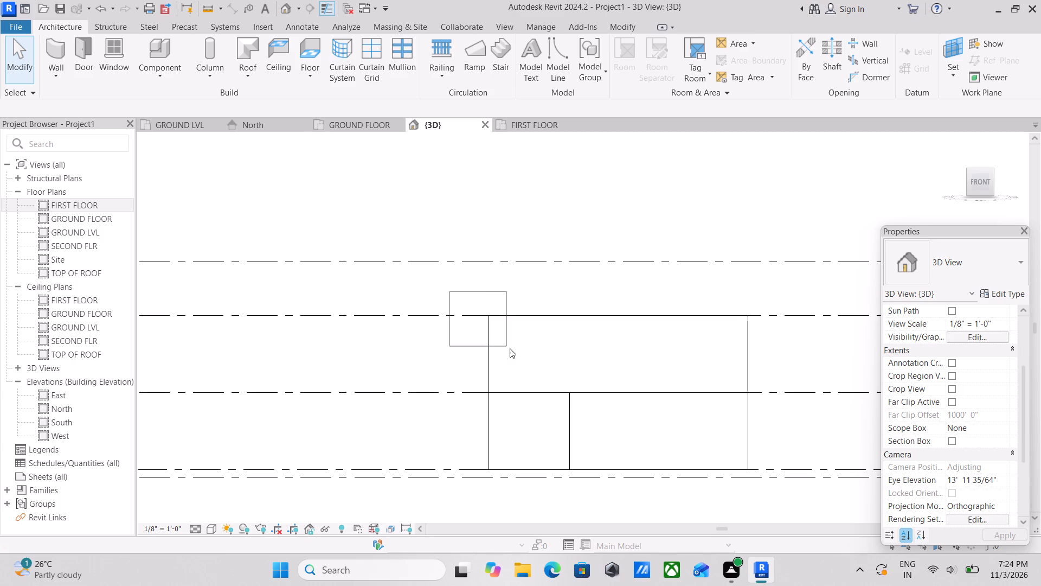
left_click_drag(510, 348, 779, 406)
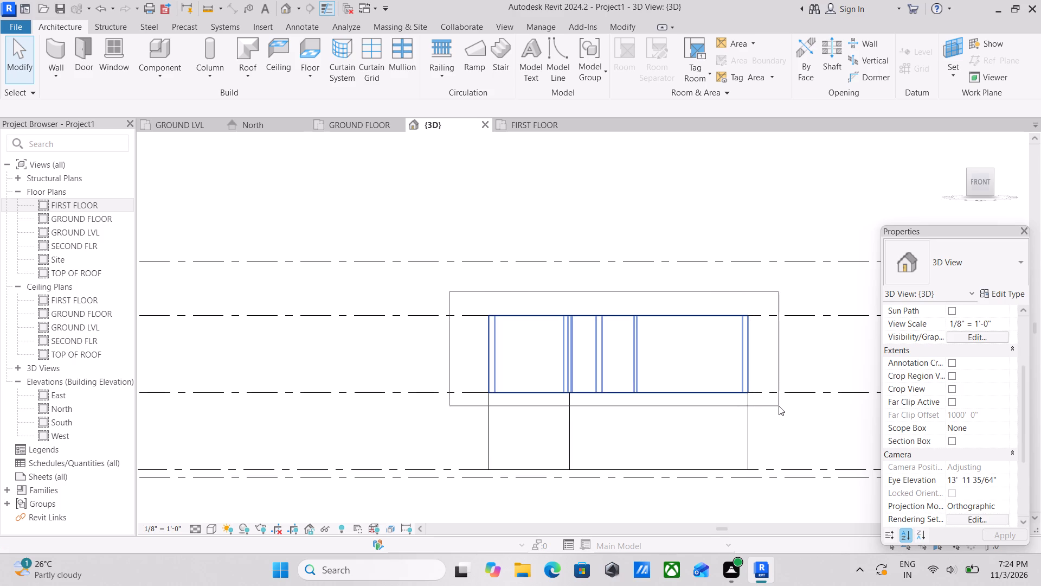
left_click_drag(779, 406, 782, 404)
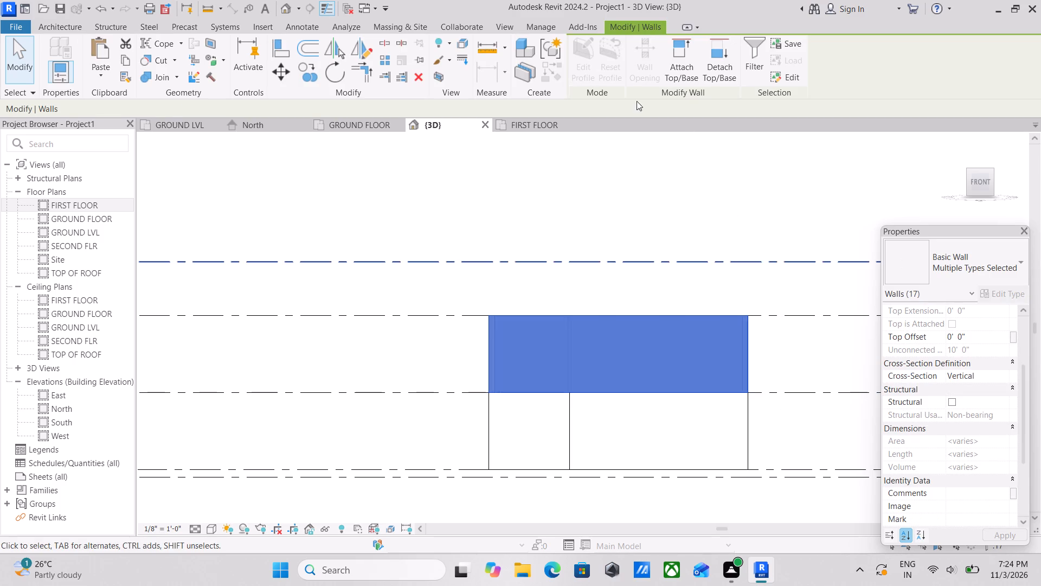
left_click(123, 61)
left_click(99, 68)
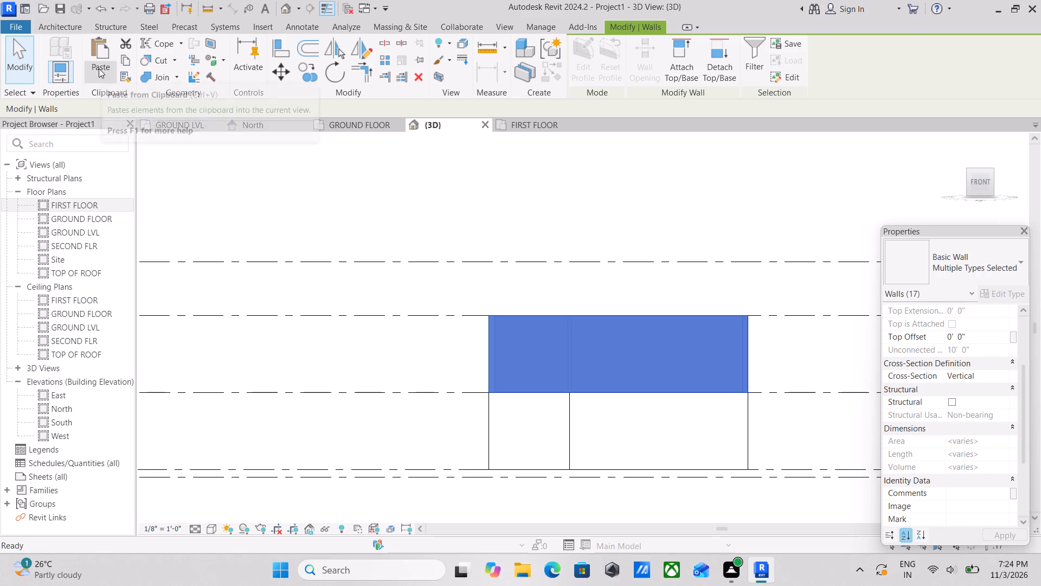
left_click(122, 124)
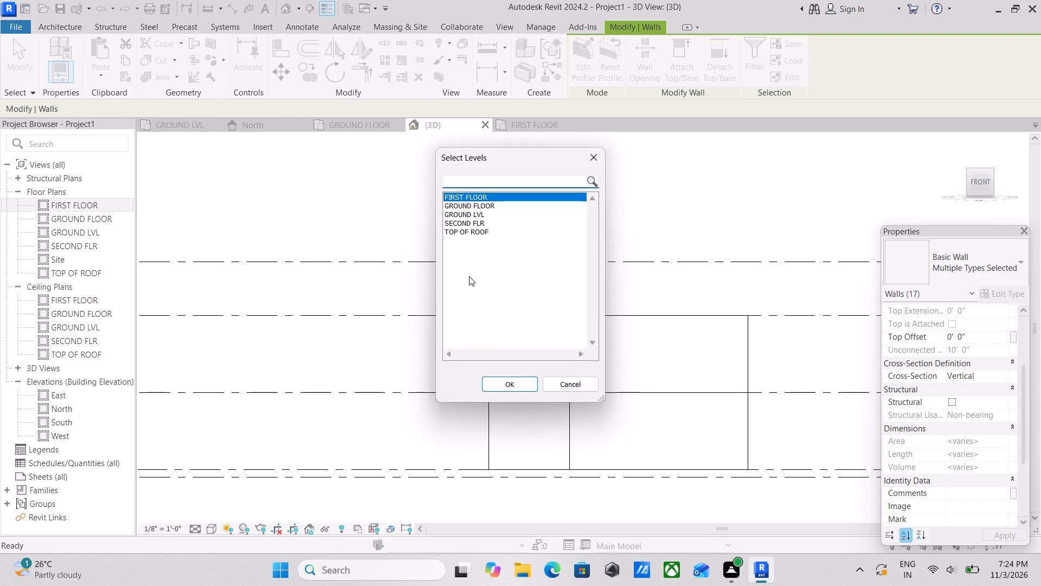
left_click(482, 225)
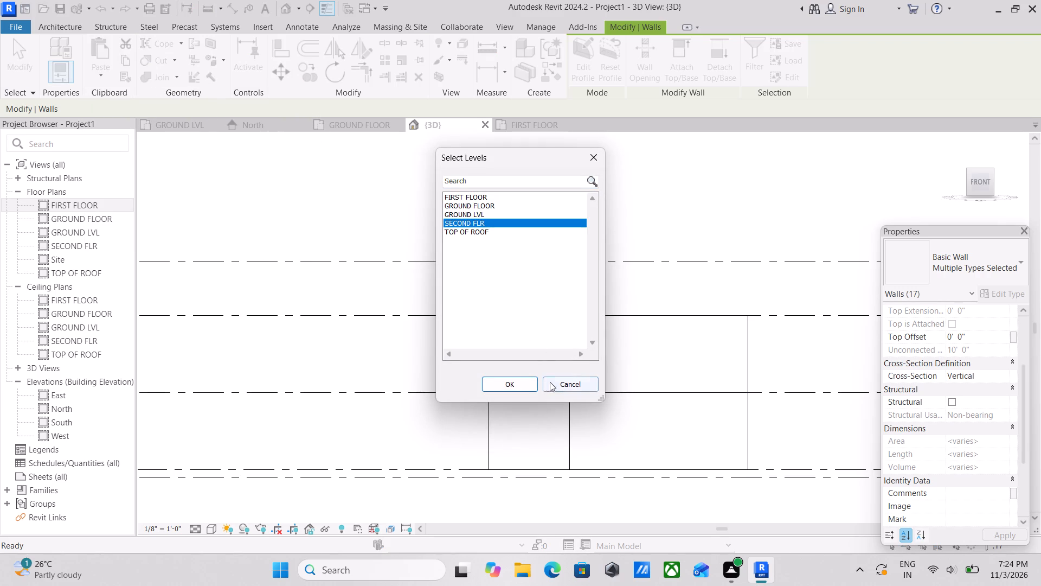
left_click(503, 384)
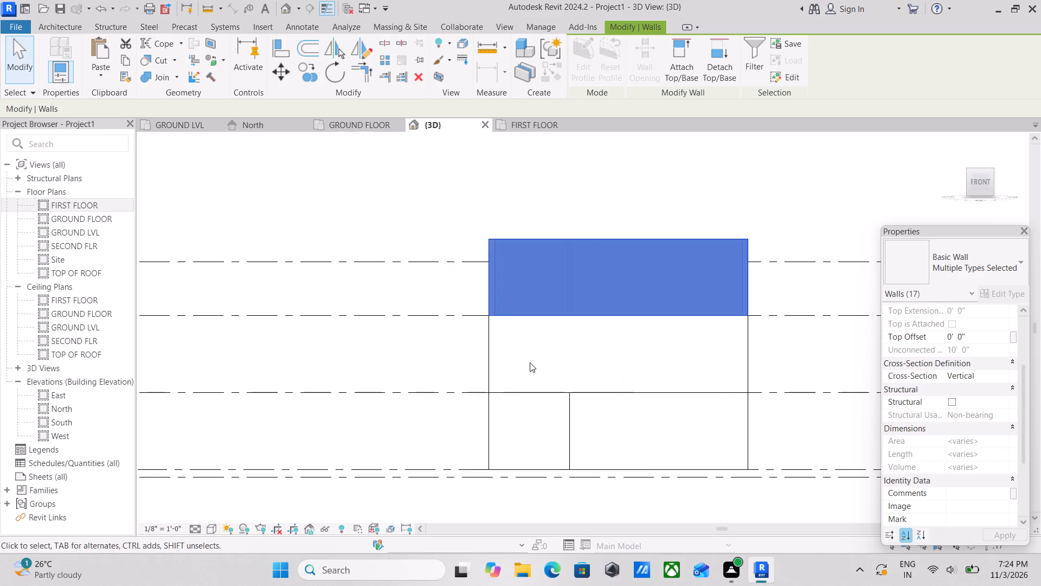
scroll(530, 362, "down", 5)
key("Escape")
Examine the stacked storeys in 3D and from the front against the level lines.
scroll(554, 345, "down", 2)
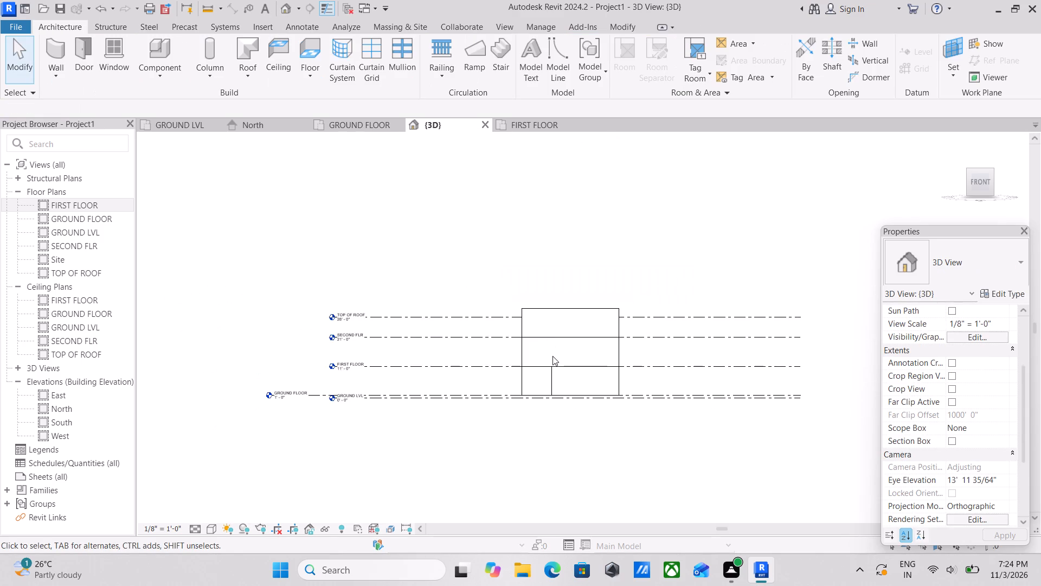
scroll(552, 356, "down", 2)
middle_click_drag(544, 358, 586, 404, "shift")
middle_click_drag(586, 401, 526, 366, "shift")
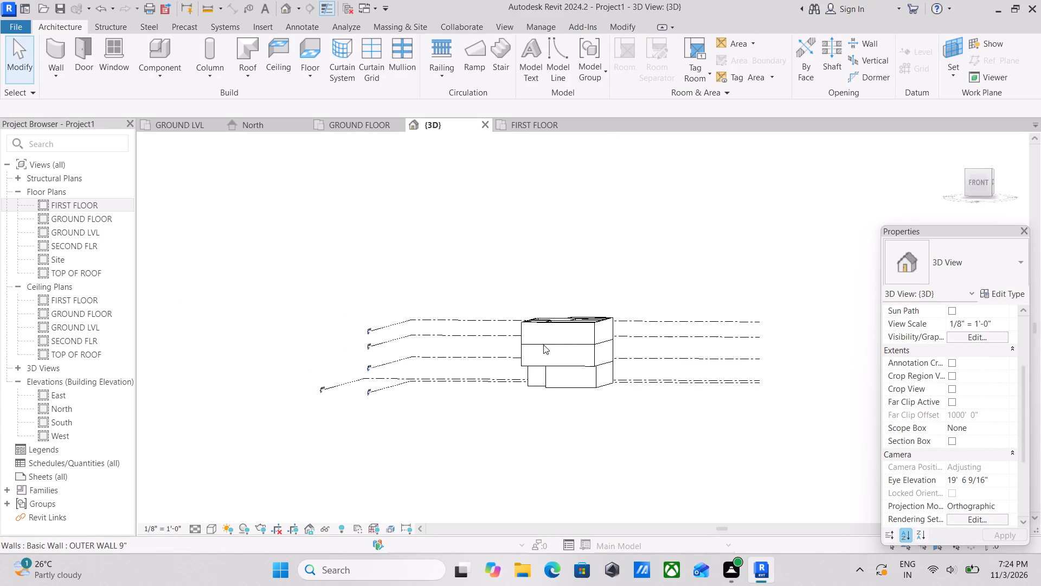
left_click(981, 186)
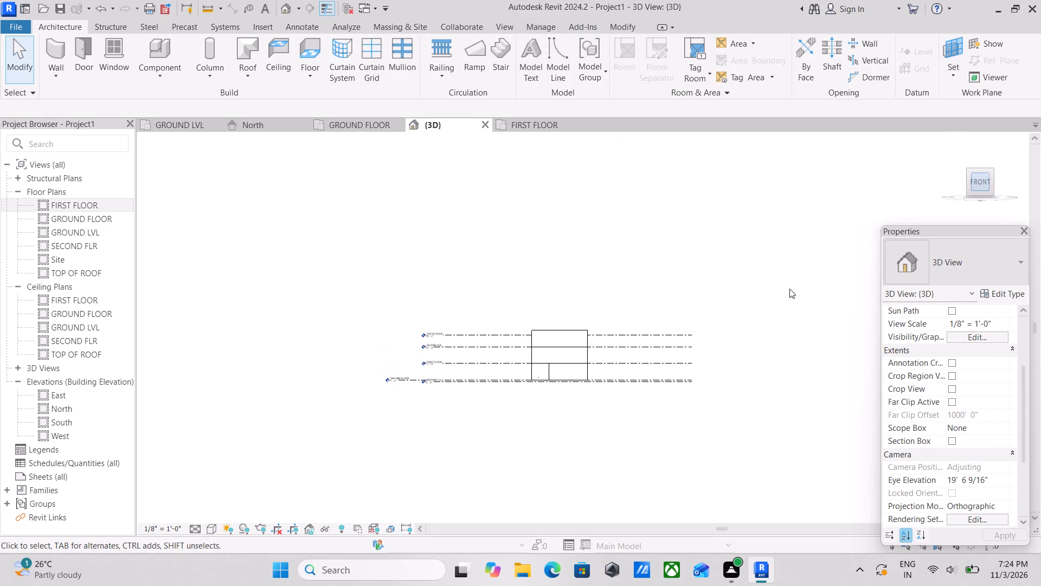
scroll(679, 326, "up", 6)
scroll(455, 285, "up", 4)
middle_click_drag(444, 286, 443, 307)
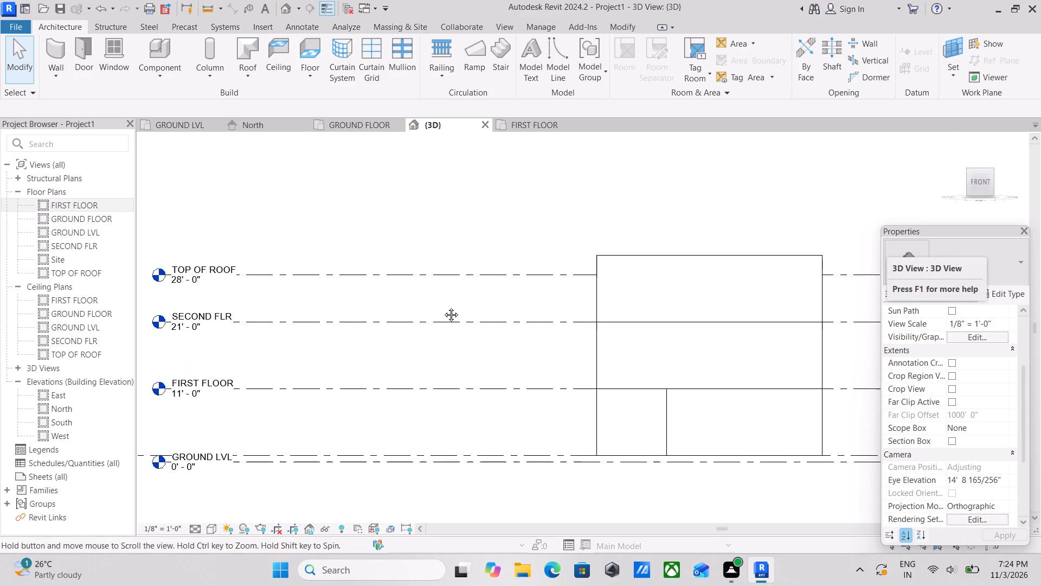
middle_click_drag(443, 307, 446, 314)
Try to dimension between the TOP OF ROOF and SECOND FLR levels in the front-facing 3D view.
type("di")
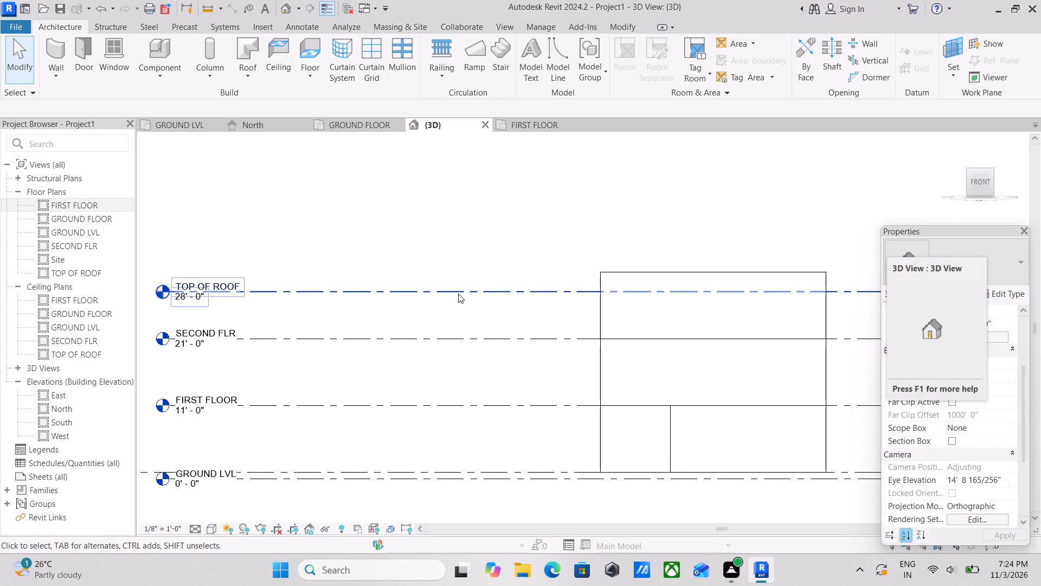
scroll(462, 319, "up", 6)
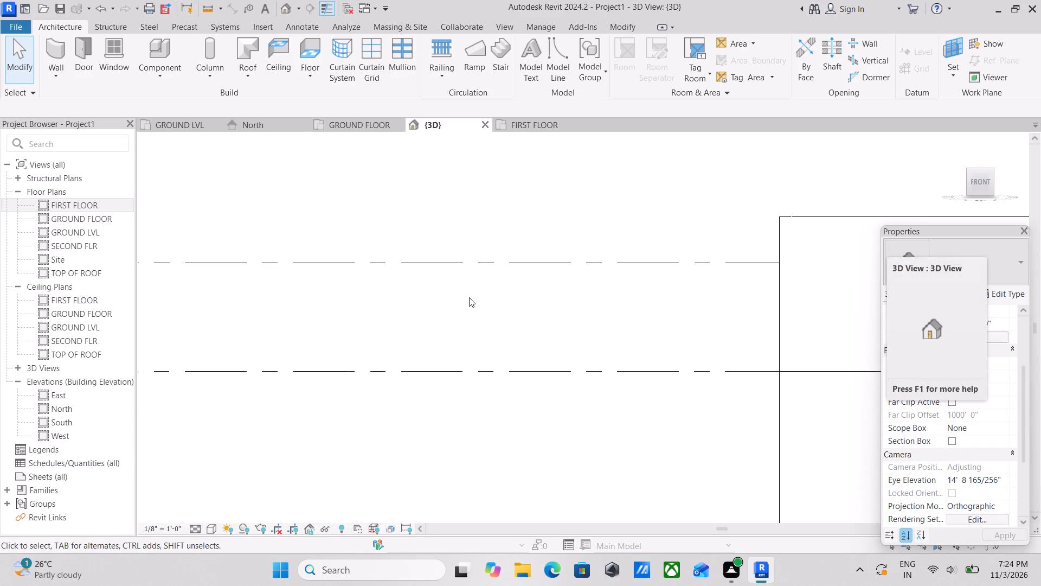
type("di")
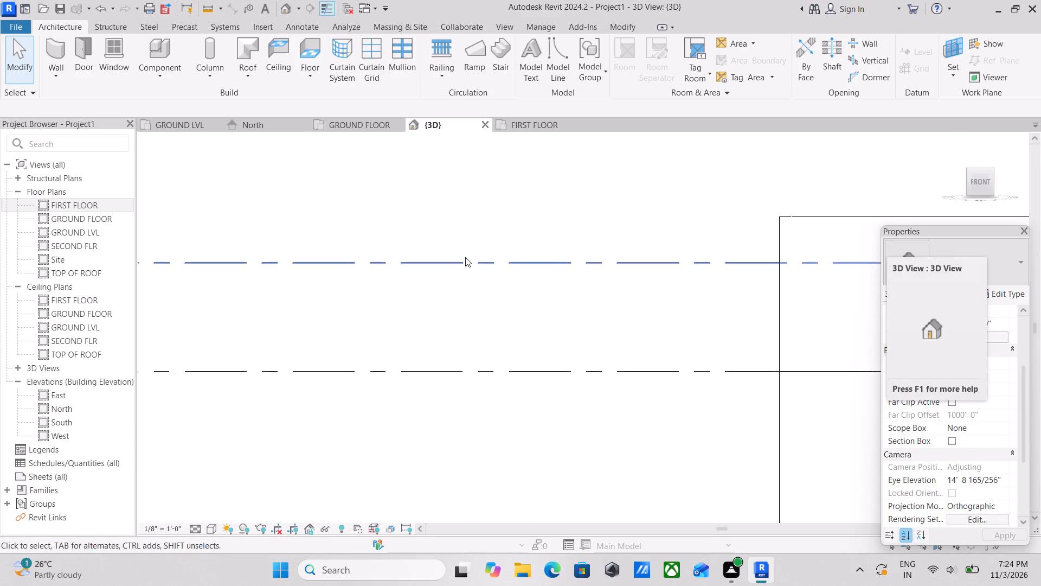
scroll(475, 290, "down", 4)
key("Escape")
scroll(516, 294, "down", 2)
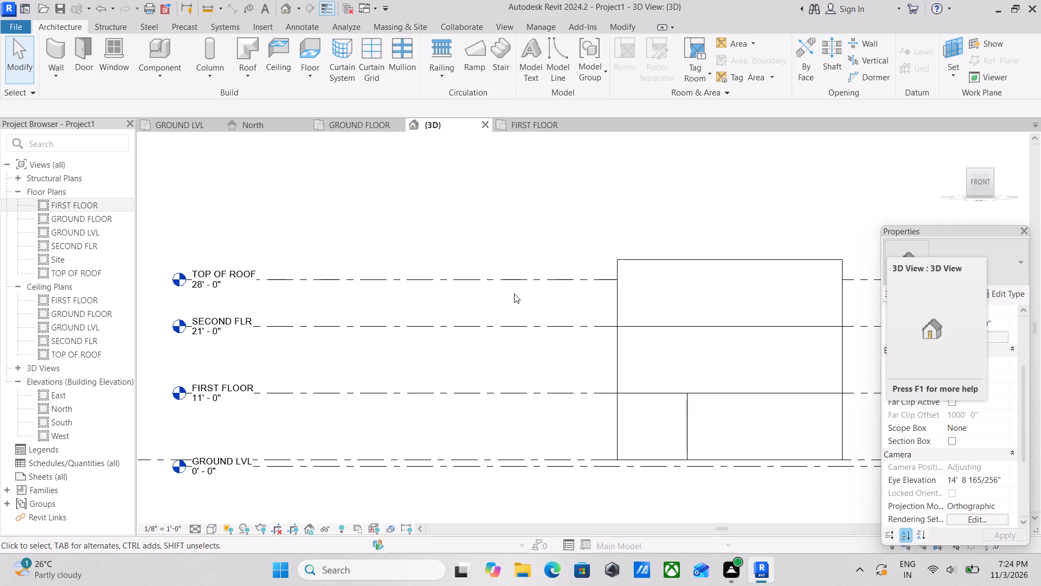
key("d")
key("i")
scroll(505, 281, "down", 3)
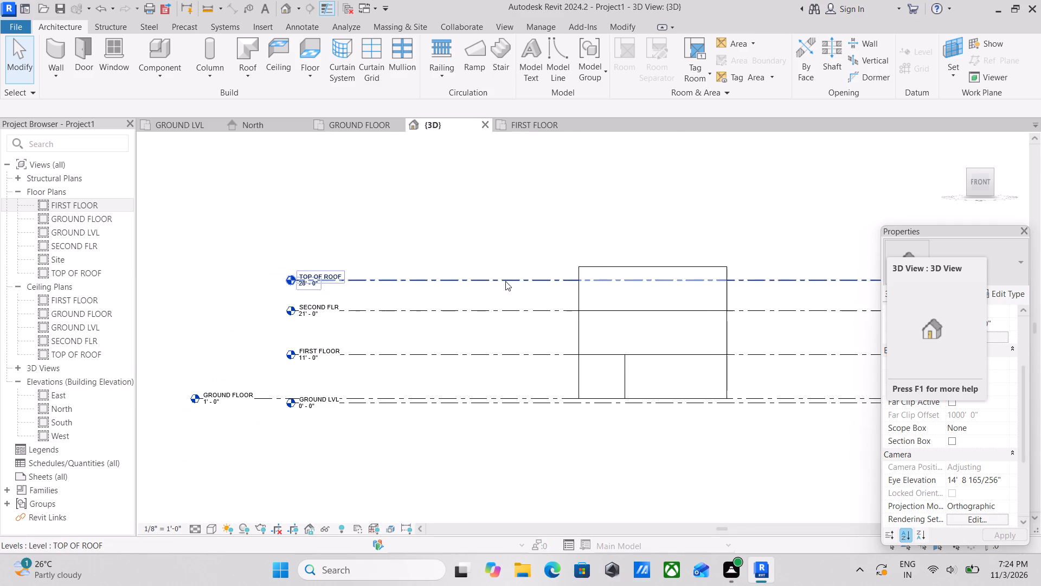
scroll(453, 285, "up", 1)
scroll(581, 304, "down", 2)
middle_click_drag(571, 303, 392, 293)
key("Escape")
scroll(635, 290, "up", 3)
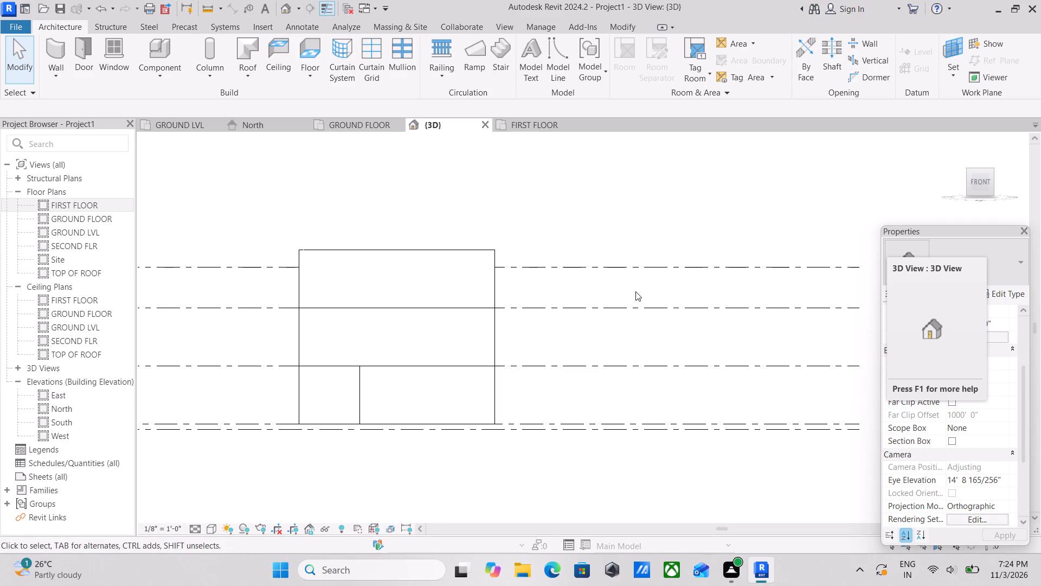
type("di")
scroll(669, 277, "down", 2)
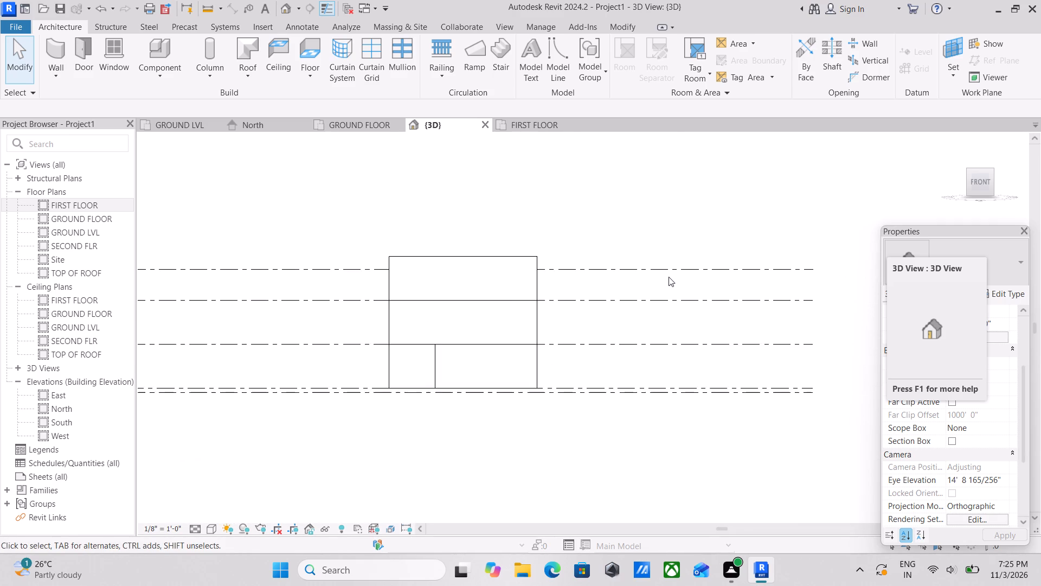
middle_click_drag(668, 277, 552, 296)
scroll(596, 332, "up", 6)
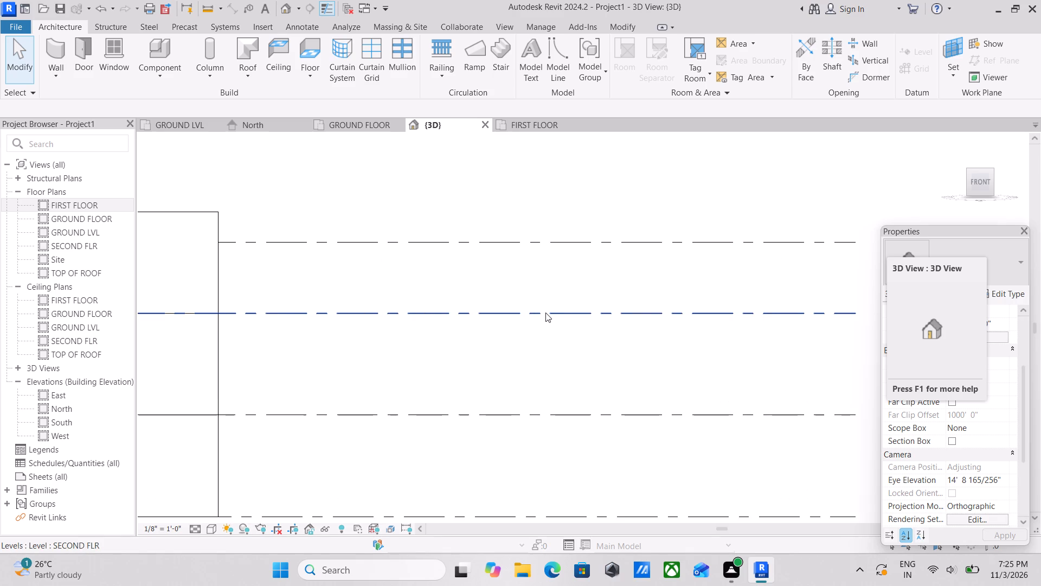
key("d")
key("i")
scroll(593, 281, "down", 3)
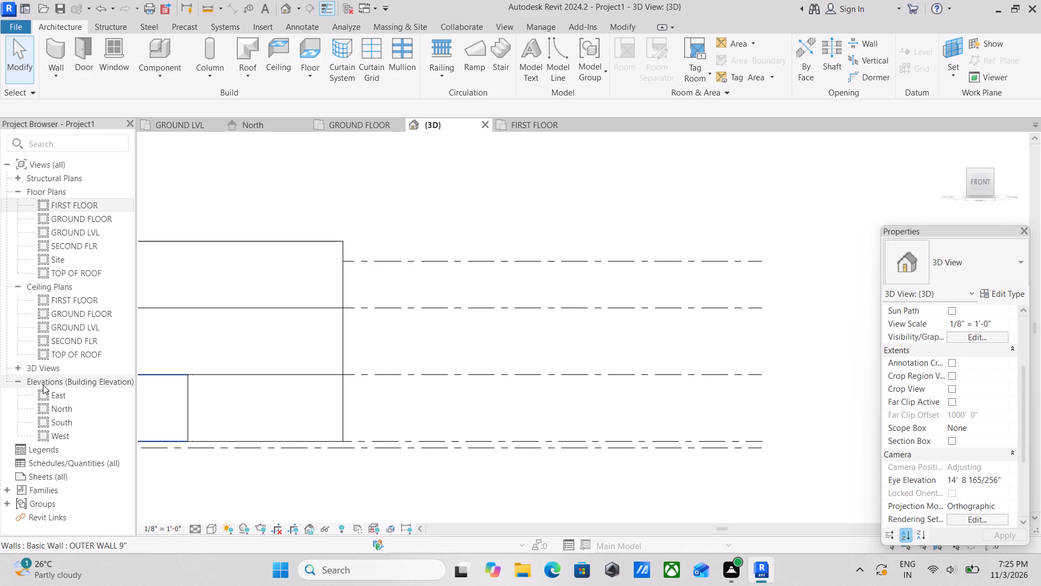
Open the West elevation and place an aligned dimension between the TOP OF ROOF and SECOND FLR levels.
double_click(65, 436)
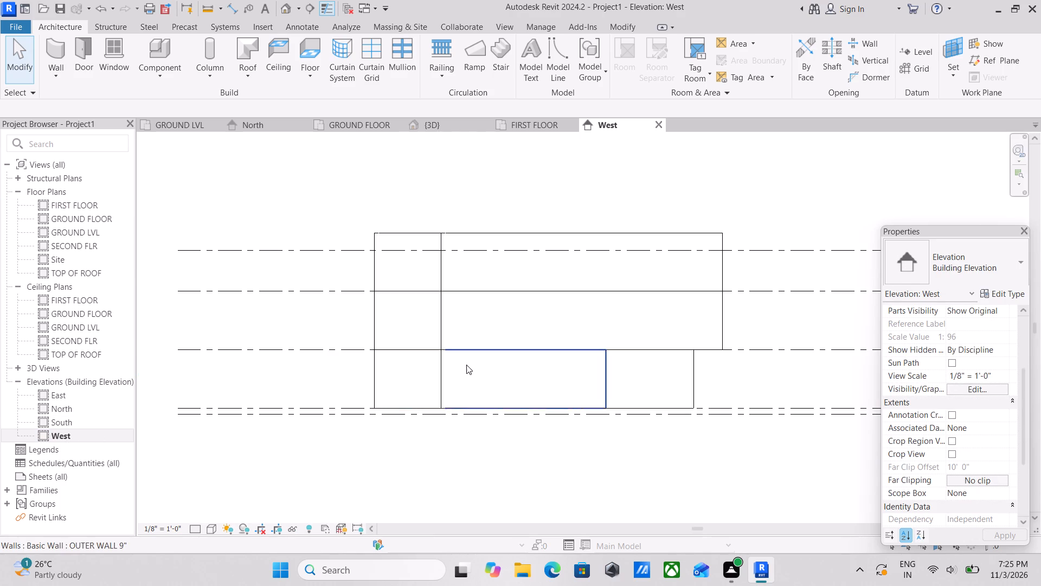
scroll(471, 361, "up", 2)
middle_click_drag(467, 364, 520, 429)
middle_click_drag(240, 336, 305, 370)
scroll(240, 336, "up", 2)
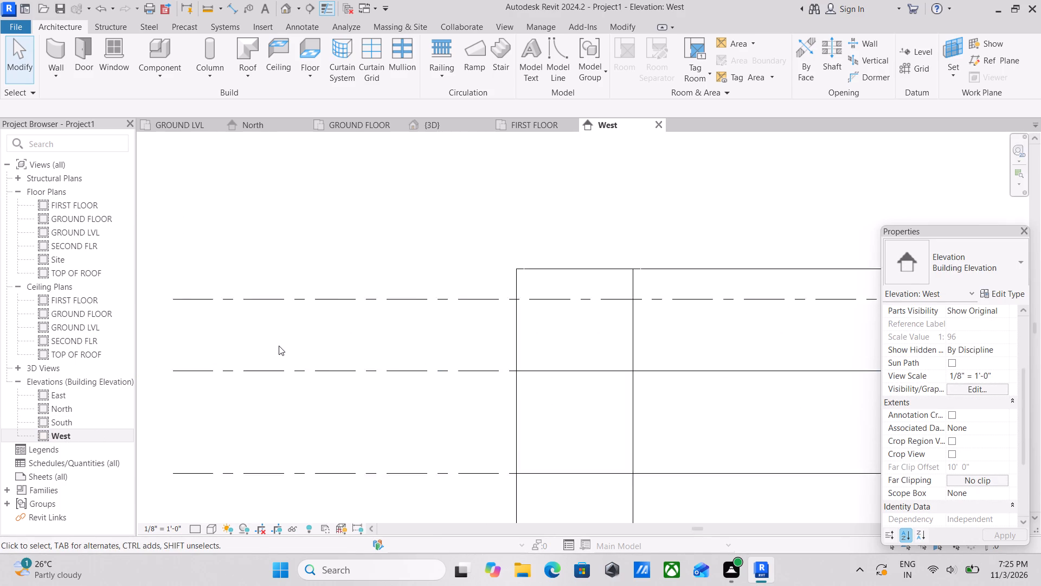
scroll(279, 346, "up", 1)
type("di")
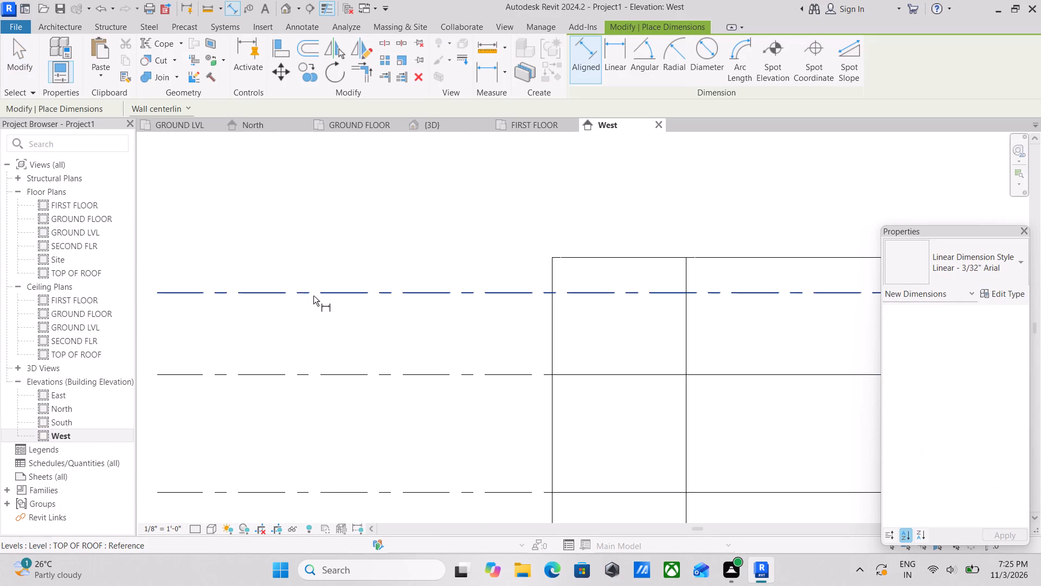
left_click(314, 295)
left_click(331, 373)
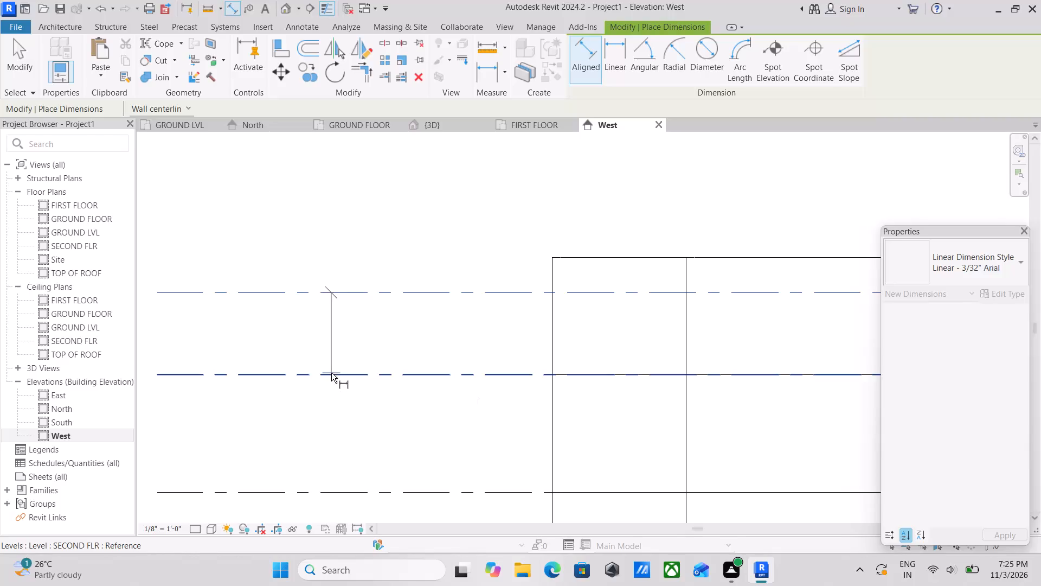
left_click(357, 332)
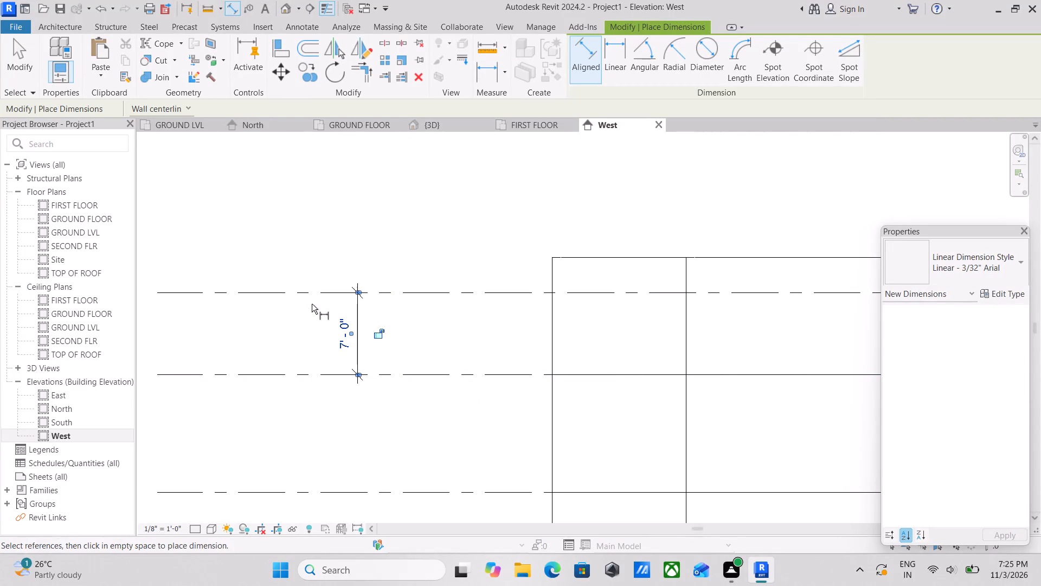
key("Escape")
key("Escape")
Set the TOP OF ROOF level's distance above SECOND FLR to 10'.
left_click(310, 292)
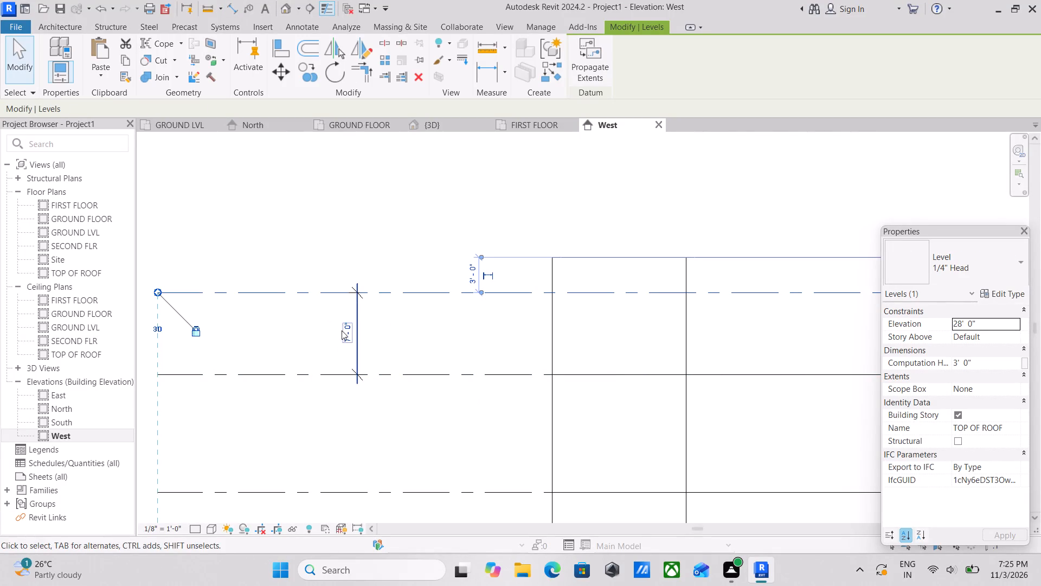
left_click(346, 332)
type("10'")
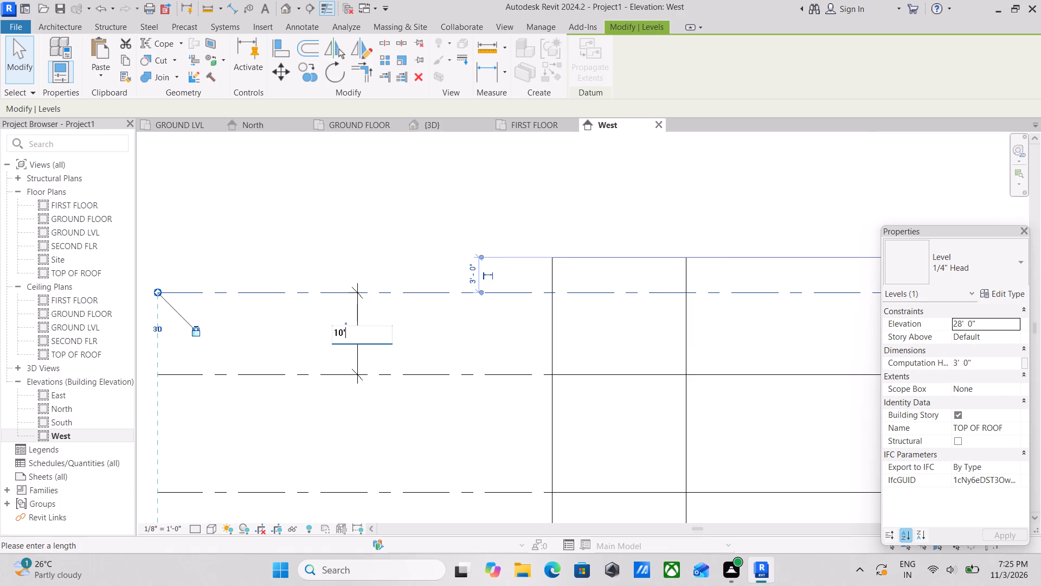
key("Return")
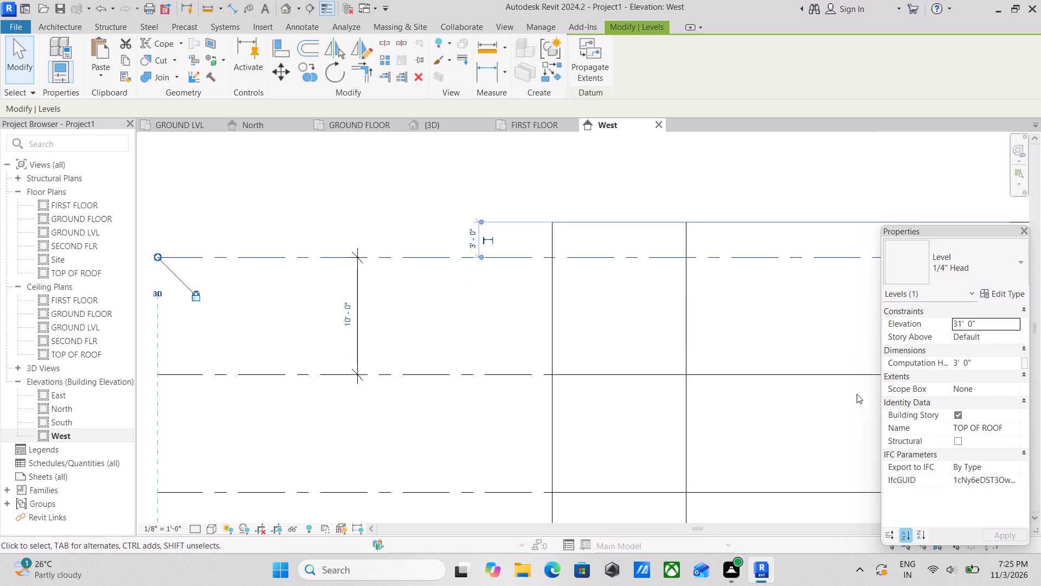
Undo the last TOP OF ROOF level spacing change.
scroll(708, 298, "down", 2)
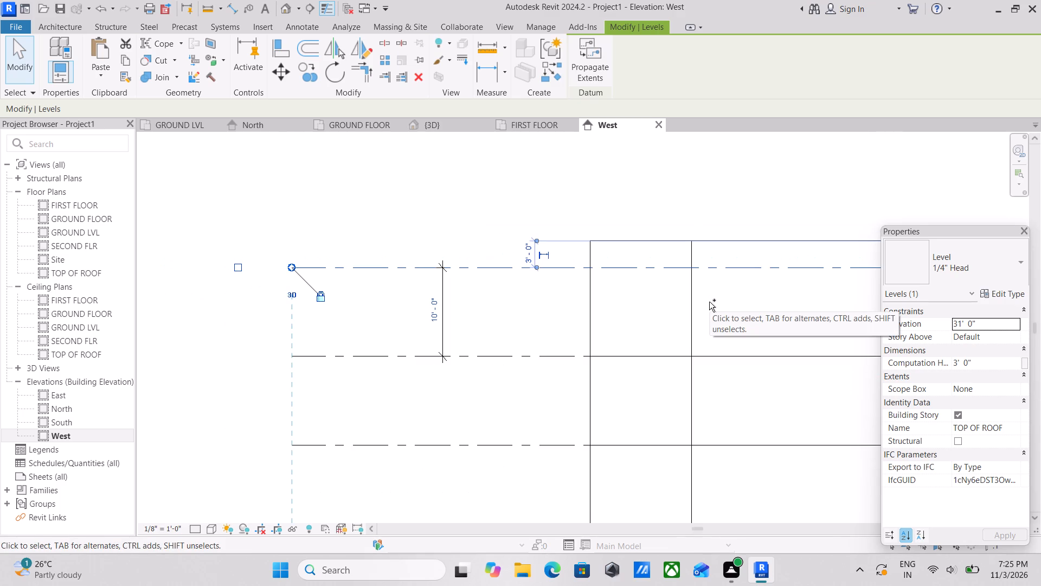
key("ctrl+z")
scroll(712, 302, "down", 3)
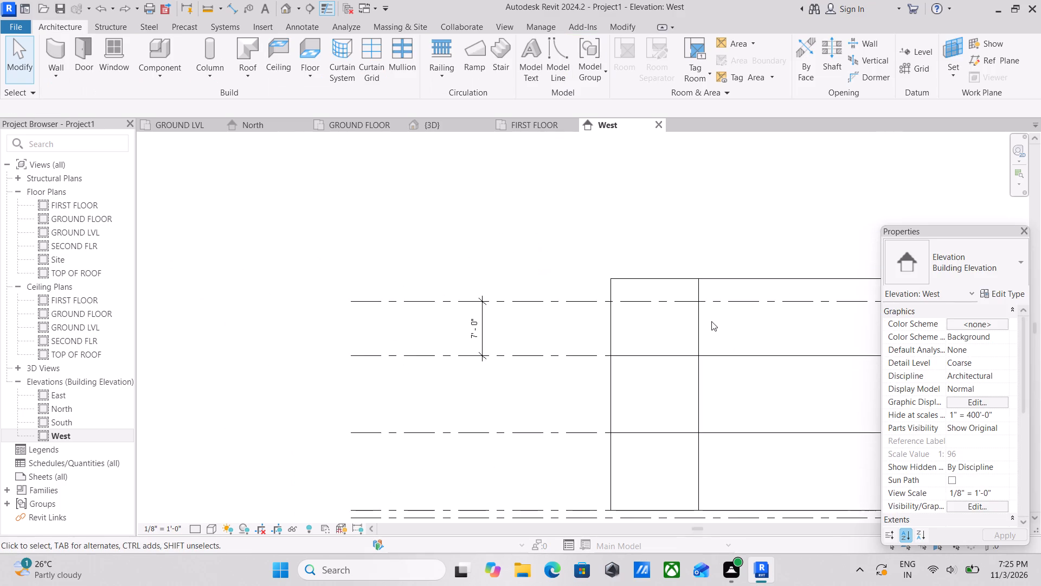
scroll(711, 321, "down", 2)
Open the {3D} view and examine the second-floor walls from above, checking the constraints of an outer wall and a partition.
left_click(446, 128)
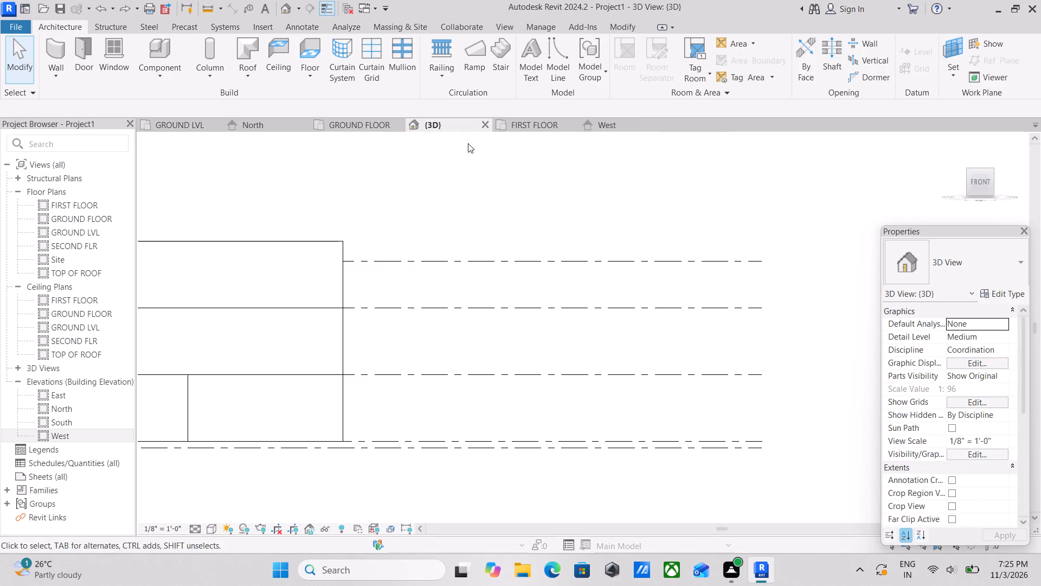
scroll(536, 322, "down", 5)
middle_click_drag(526, 347, 561, 489, "shift")
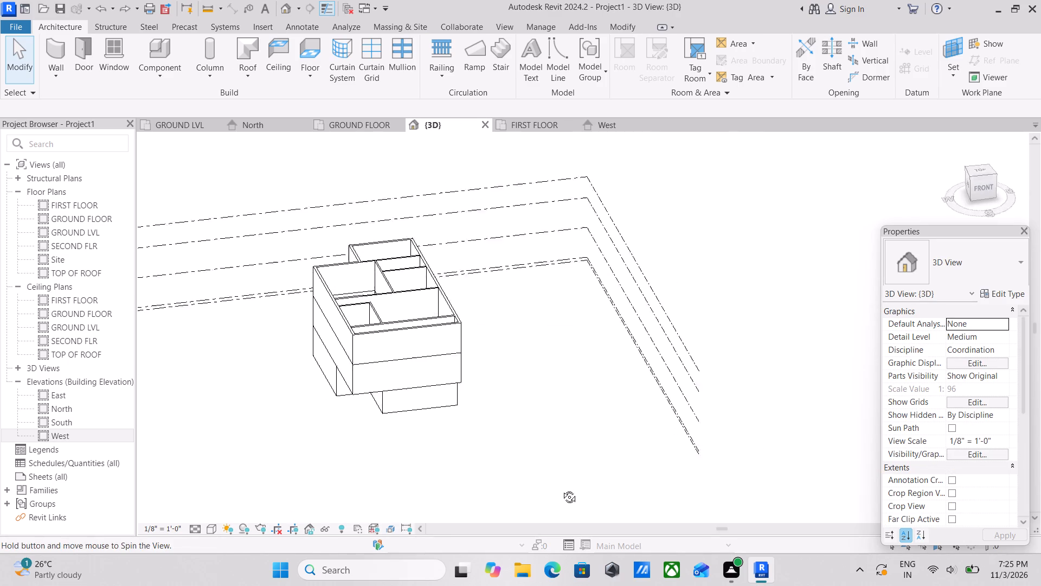
middle_click_drag(561, 489, 563, 506, "shift")
scroll(429, 323, "up", 4)
middle_click_drag(412, 343, 470, 375)
scroll(351, 396, "up", 4)
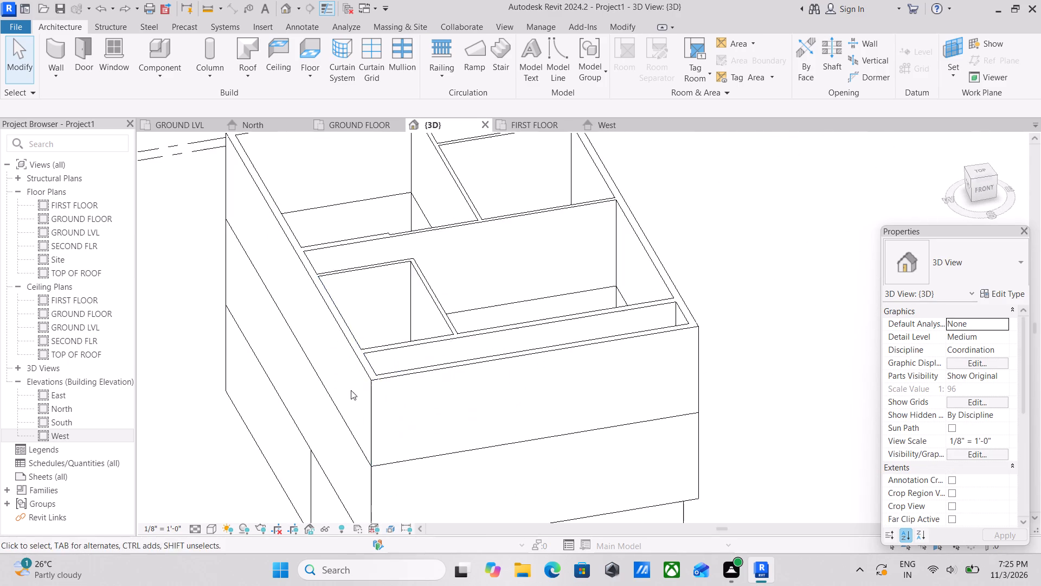
middle_click_drag(352, 301, 389, 446)
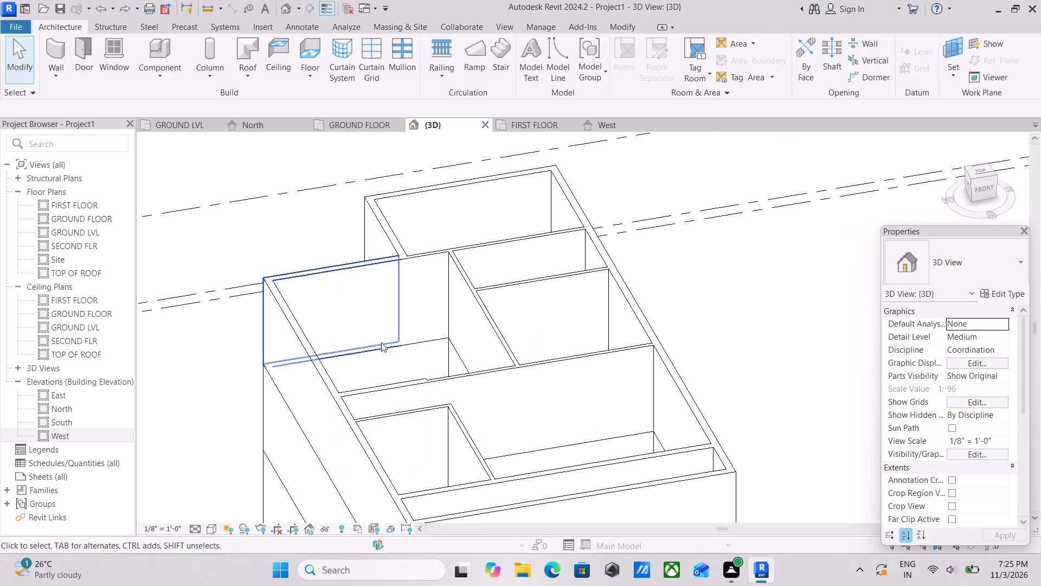
left_click(304, 340, "ctrl")
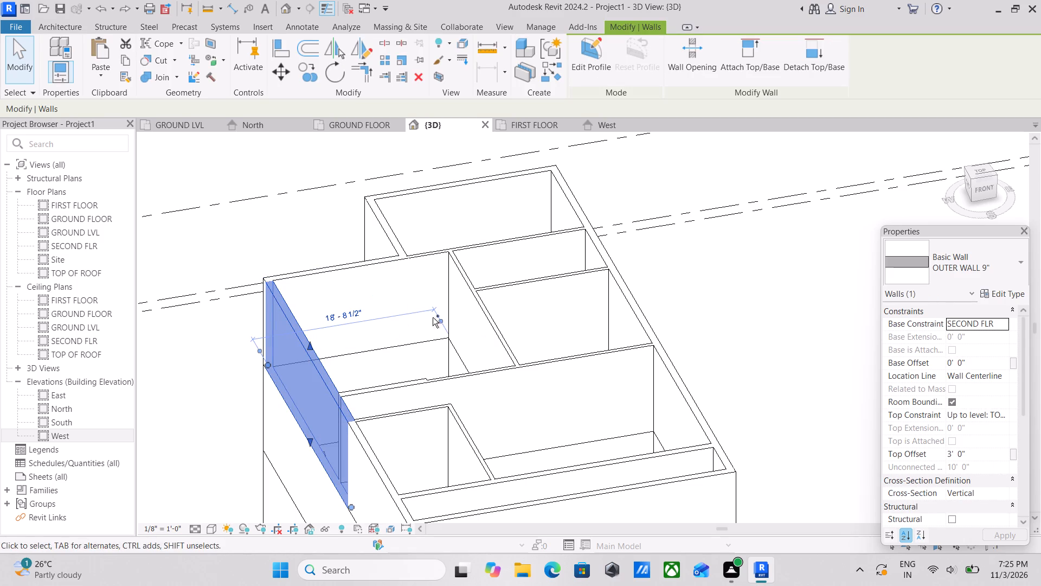
left_click(484, 309, "ctrl")
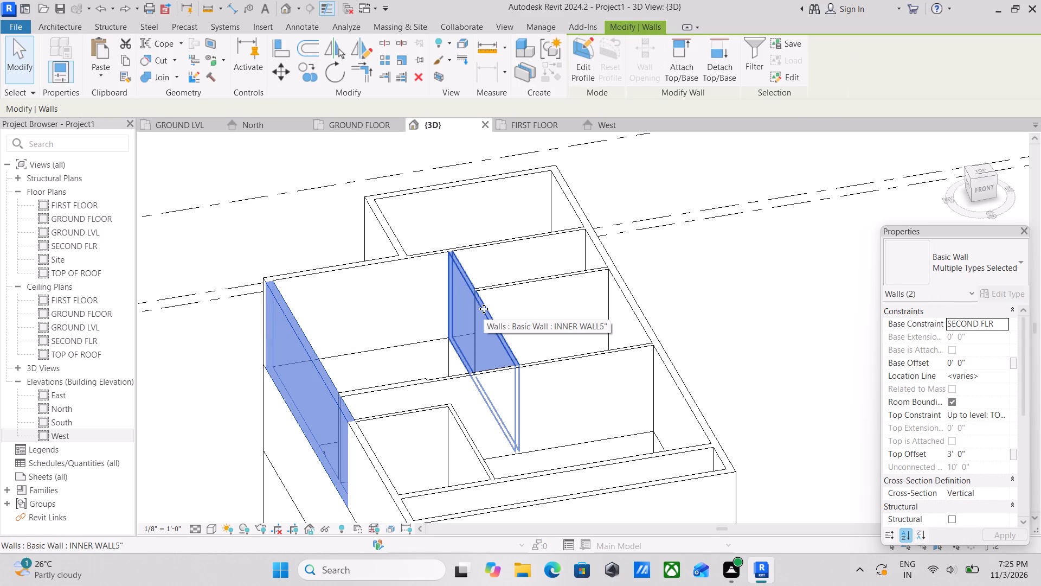
From the front of the 3D view, select all second-floor walls and set their top constraint to Unconnected.
left_click(981, 194)
key("Escape")
scroll(611, 444, "down", 2)
key("Escape")
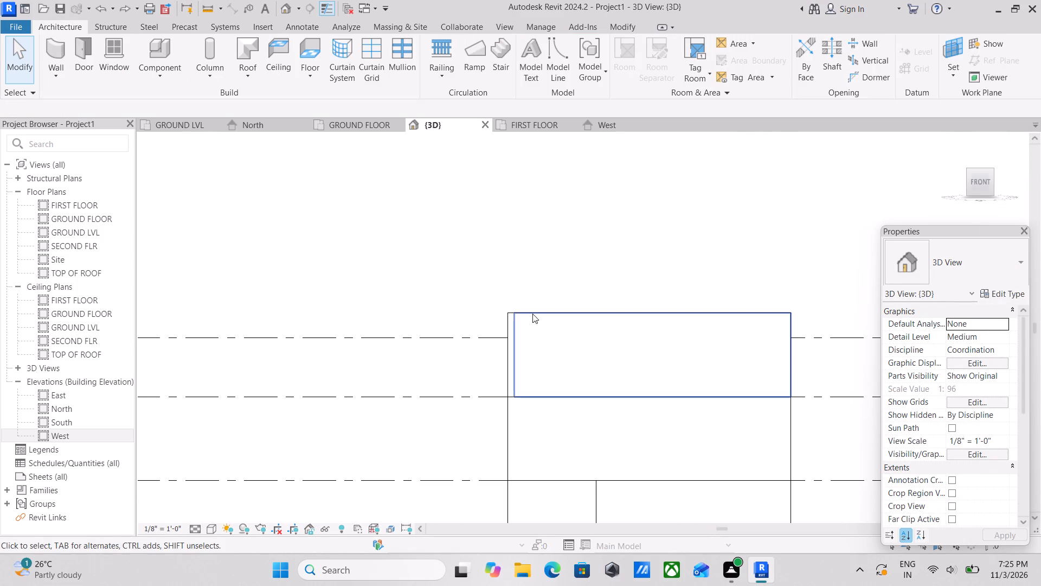
left_click_drag(490, 291, 494, 298)
left_click(540, 333)
key("Escape")
left_click_drag(481, 275, 818, 410)
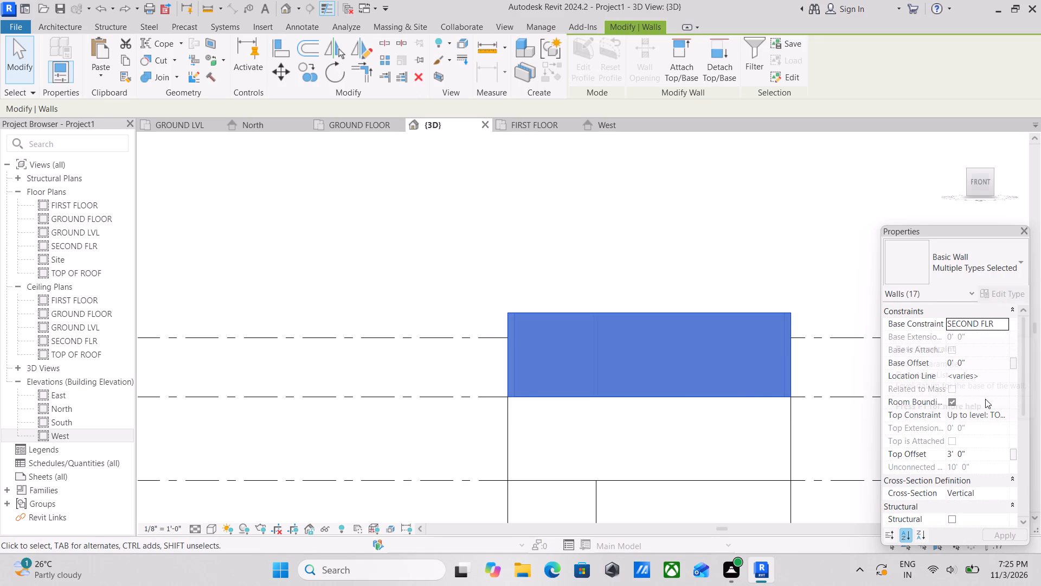
left_click(1004, 415)
scroll(916, 450, "up", 2)
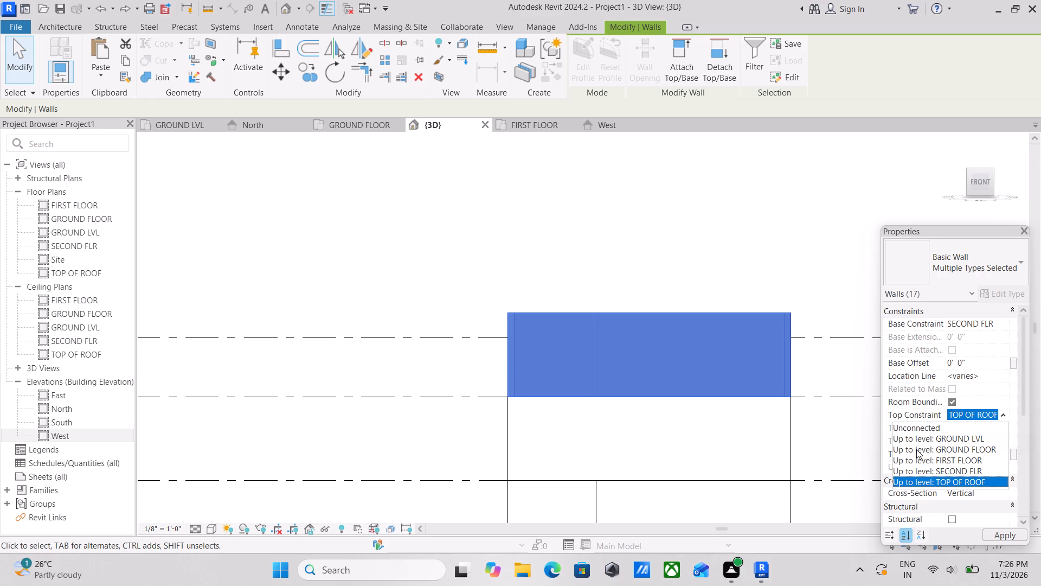
left_click(931, 429)
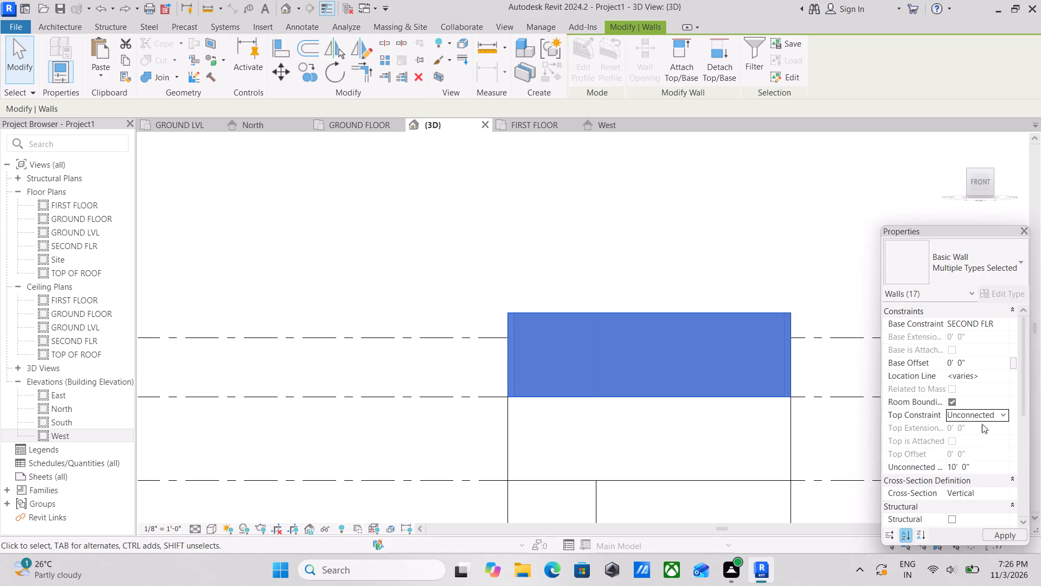
scroll(966, 459, "down", 1)
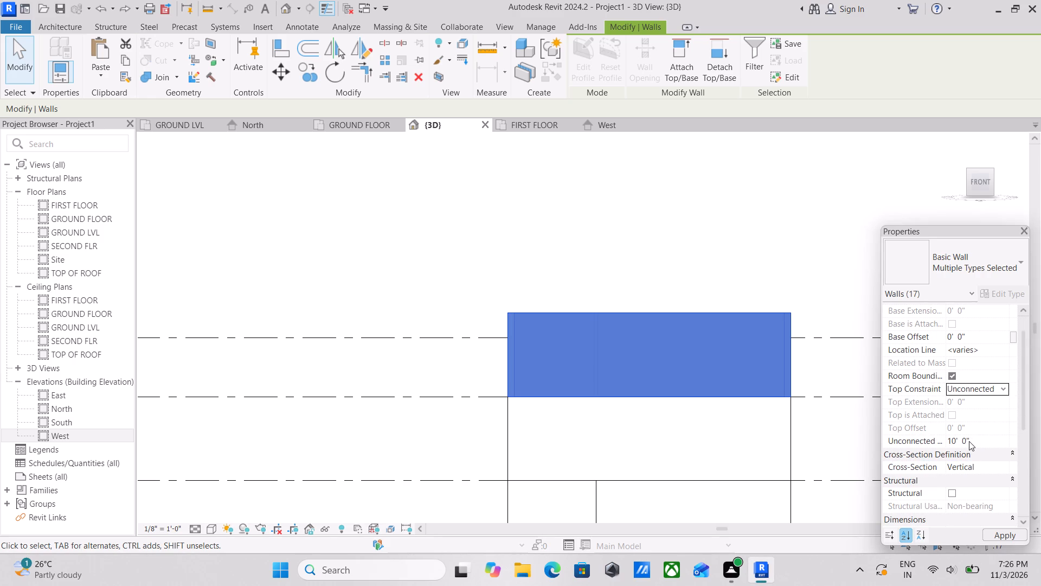
key("Escape")
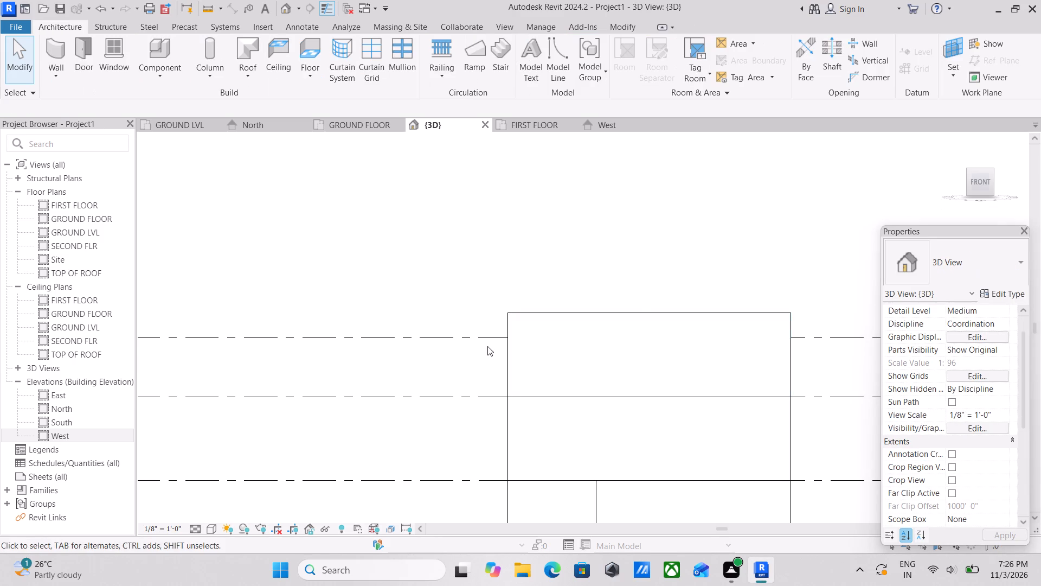
In the West elevation, set the TOP OF ROOF level's distance above SECOND FLR to 10'.
middle_click_drag(487, 346, 664, 345)
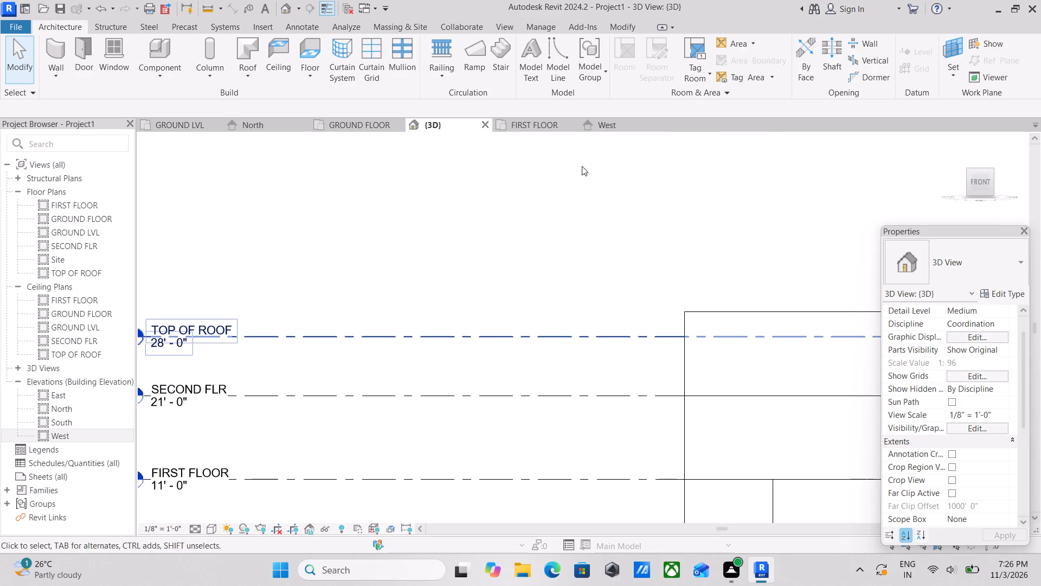
left_click(598, 127)
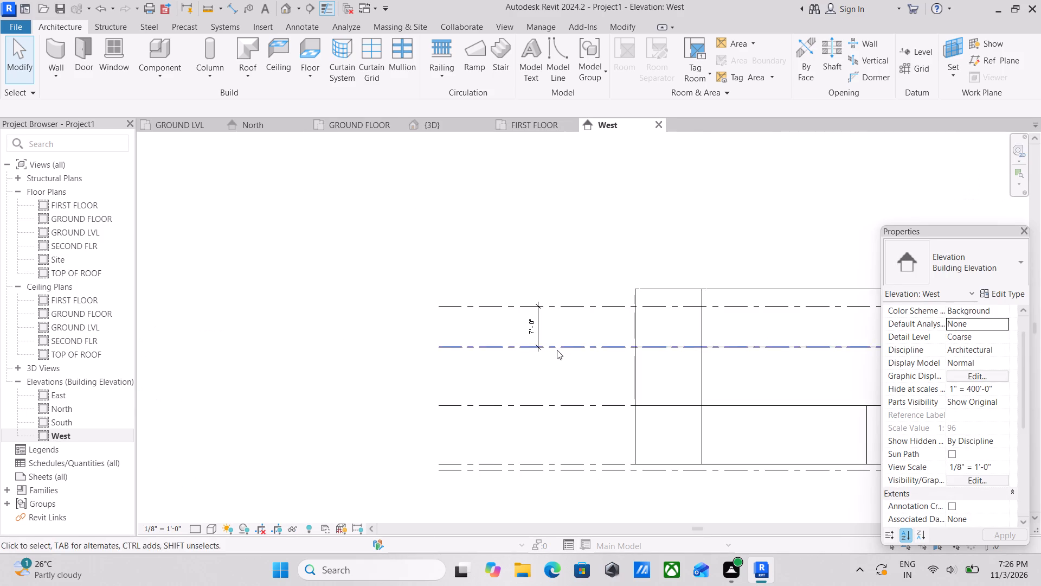
scroll(557, 350, "up", 2)
left_click(496, 289)
left_click(528, 317)
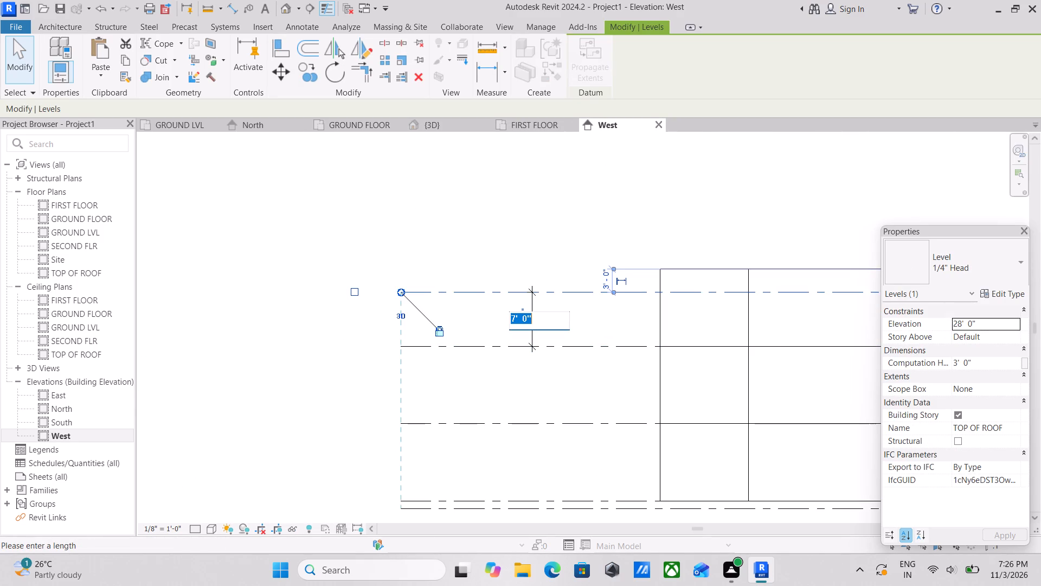
type("10")
key("apostrophe")
key("Return")
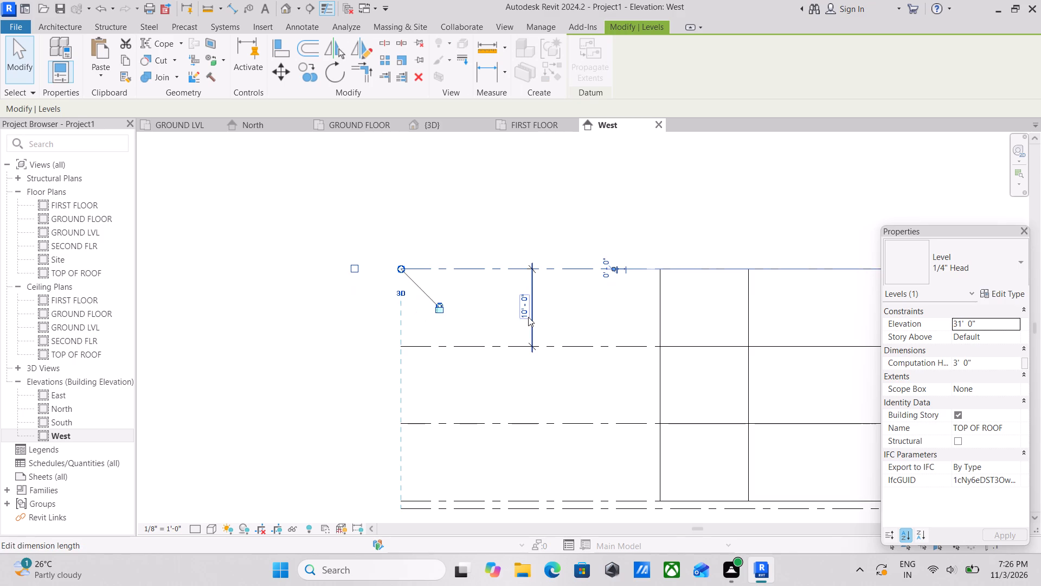
key("Escape")
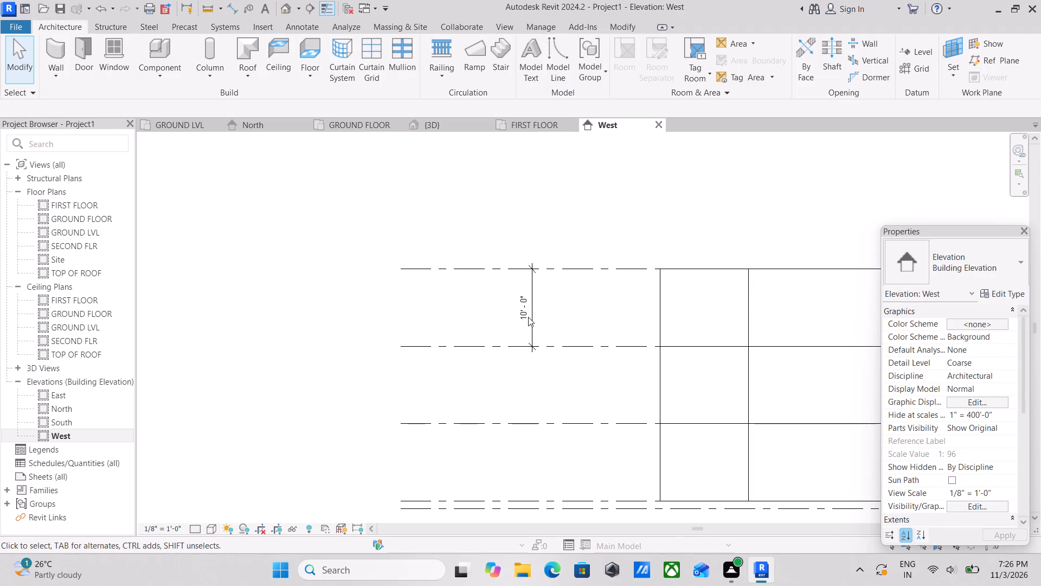
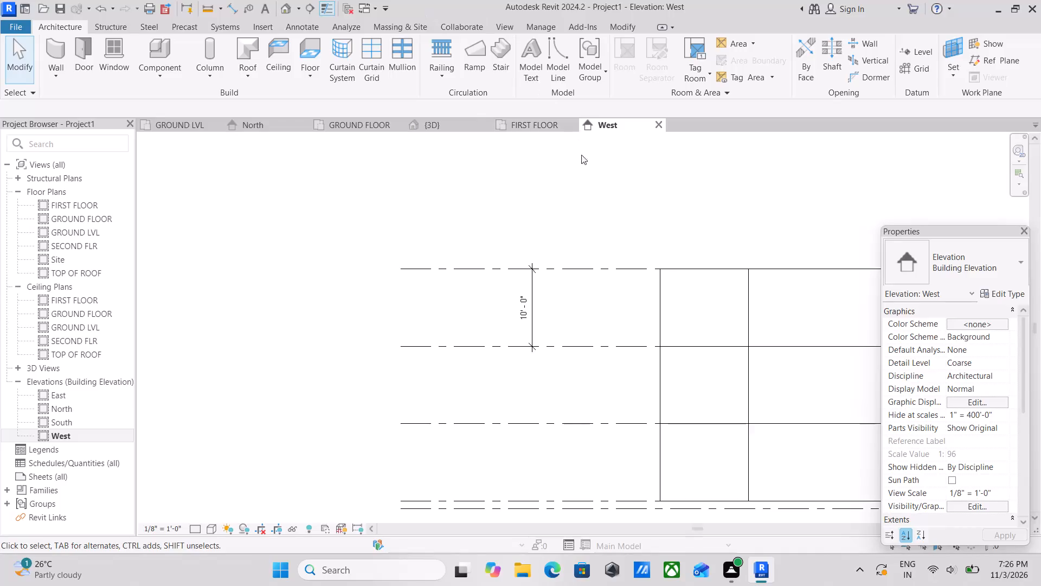
Examine the West elevation, checking how the walls line up with the levels from GROUND LVL to TOP OF ROOF.
scroll(593, 274, "up", 1)
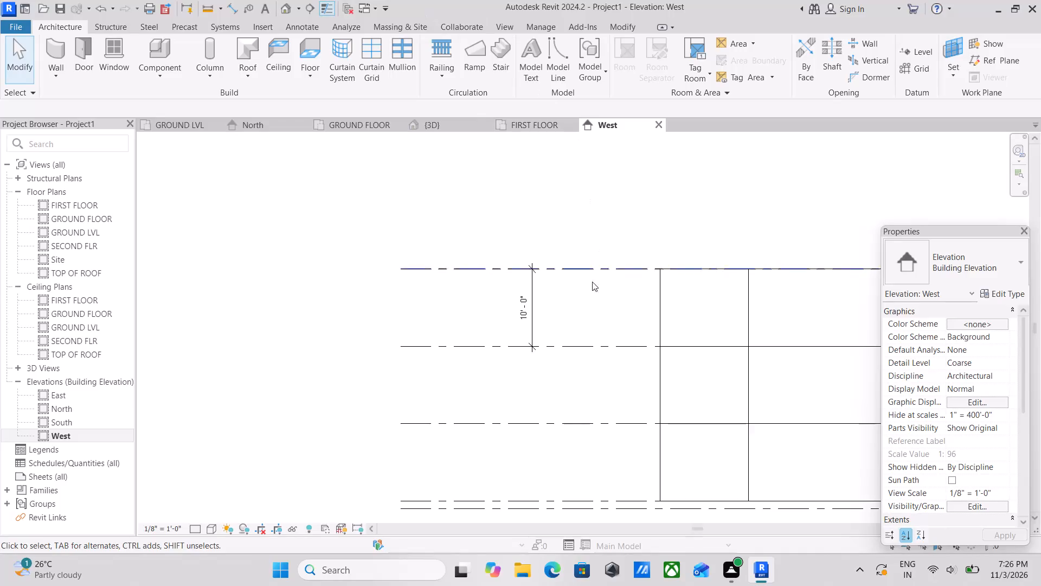
scroll(592, 282, "up", 1)
scroll(561, 326, "down", 5)
middle_click_drag(555, 321, 468, 302)
scroll(578, 340, "up", 3)
key("Escape")
scroll(650, 256, "down", 3)
middle_click_drag(650, 256, 634, 258)
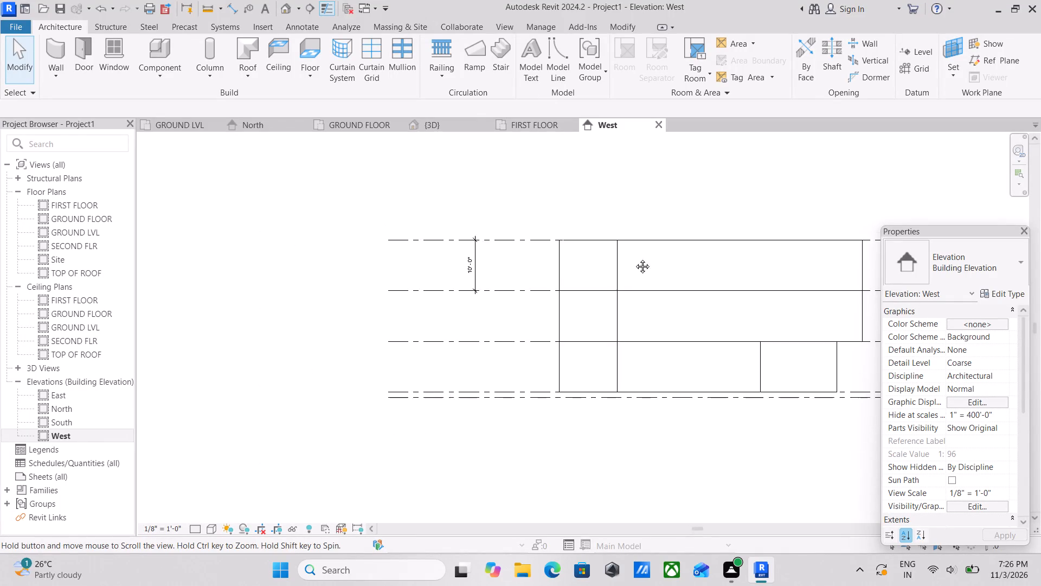
middle_click_drag(634, 258, 598, 281)
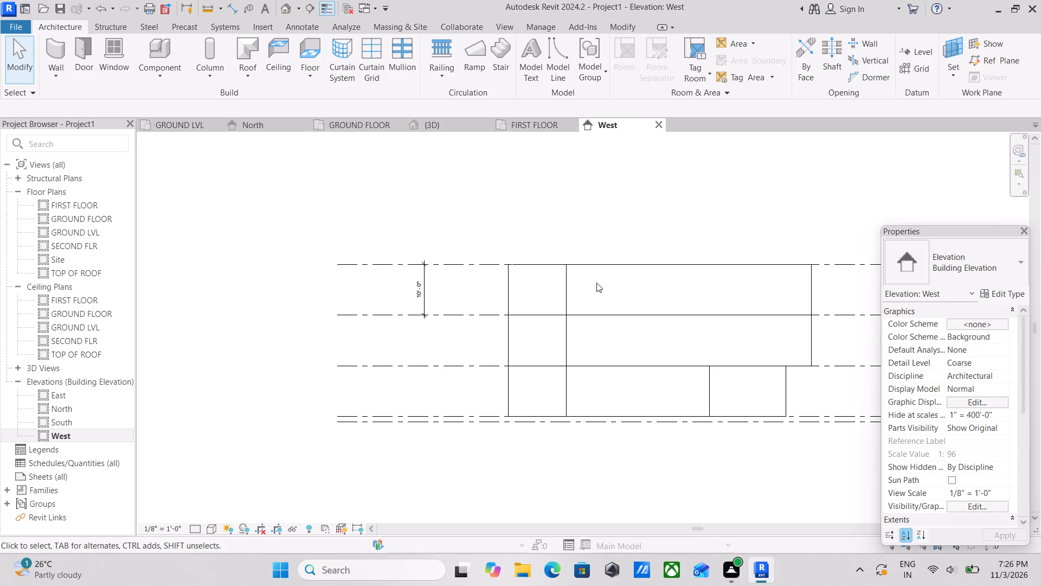
scroll(596, 283, "up", 4)
scroll(596, 283, "down", 4)
middle_click_drag(596, 283, 525, 285)
scroll(526, 284, "up", 1)
scroll(550, 287, "down", 3)
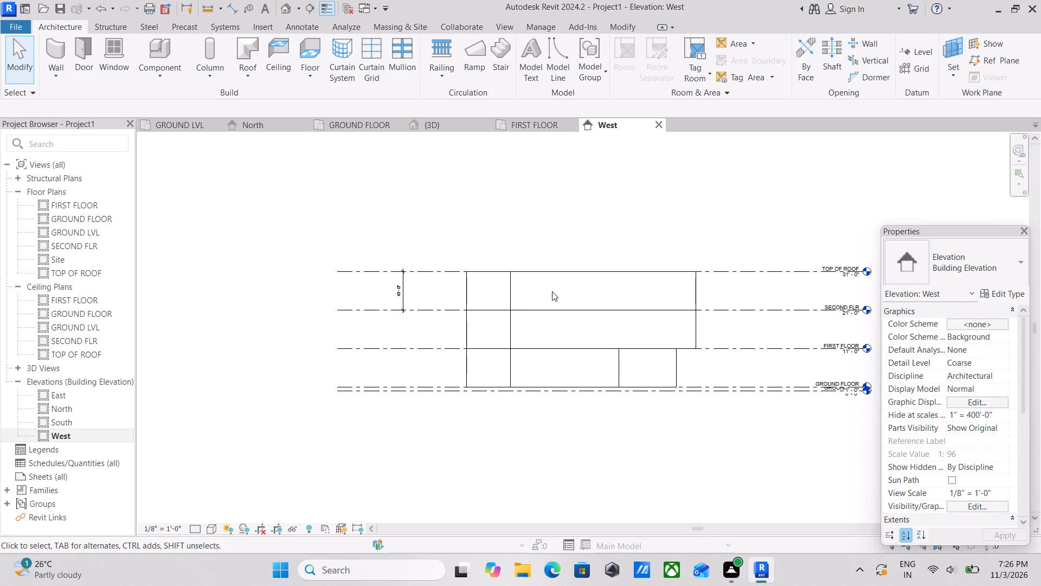
key("Escape")
scroll(583, 297, "down", 2)
scroll(497, 239, "up", 1)
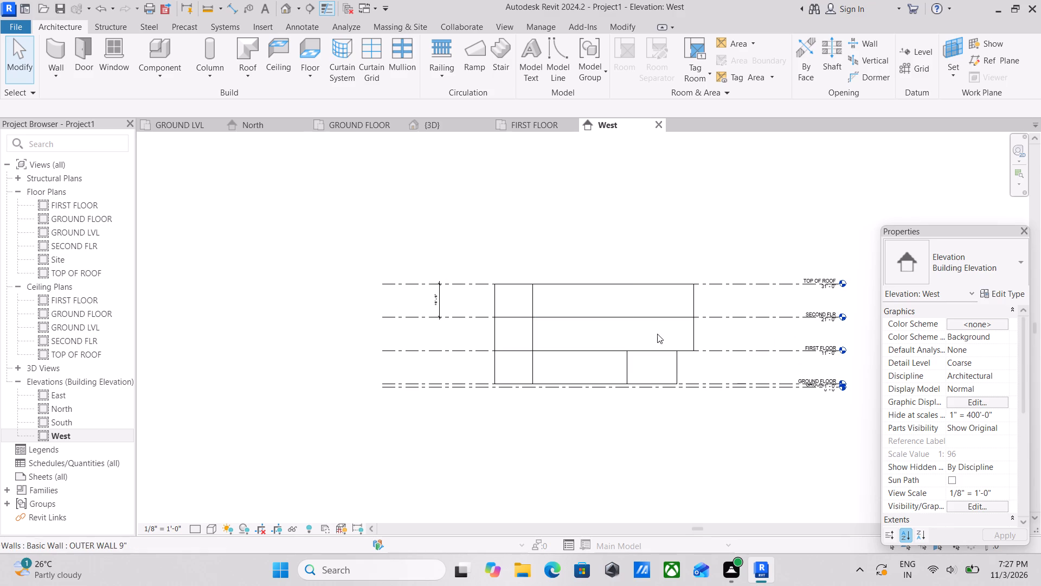
scroll(597, 343, "down", 1)
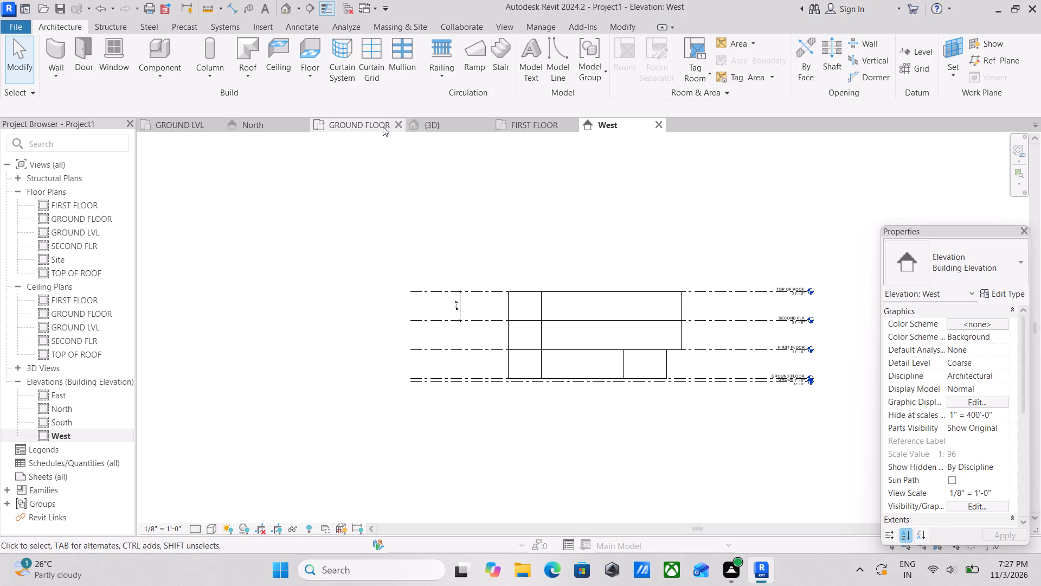
left_click(439, 125)
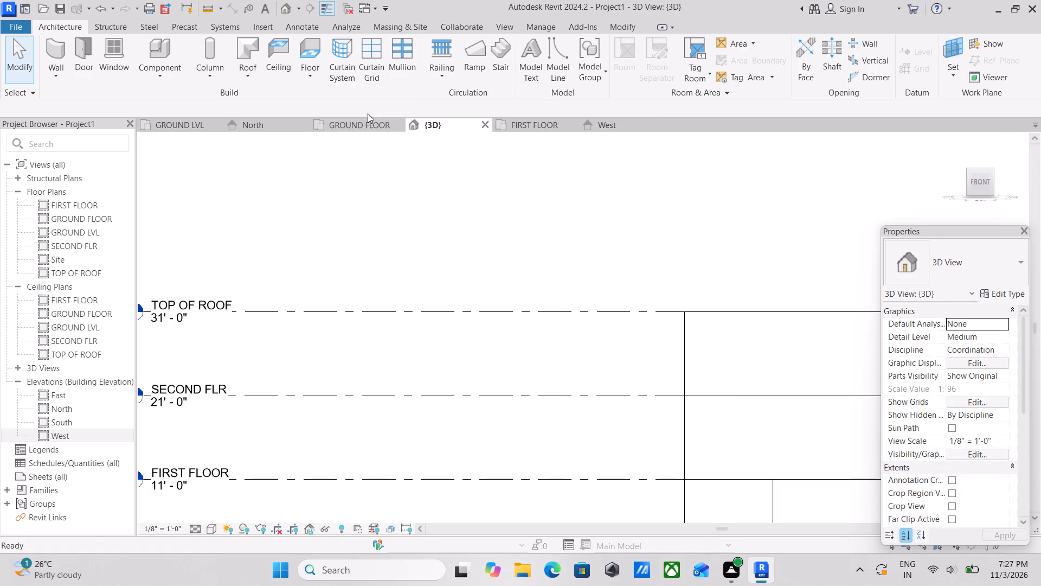
left_click(370, 122)
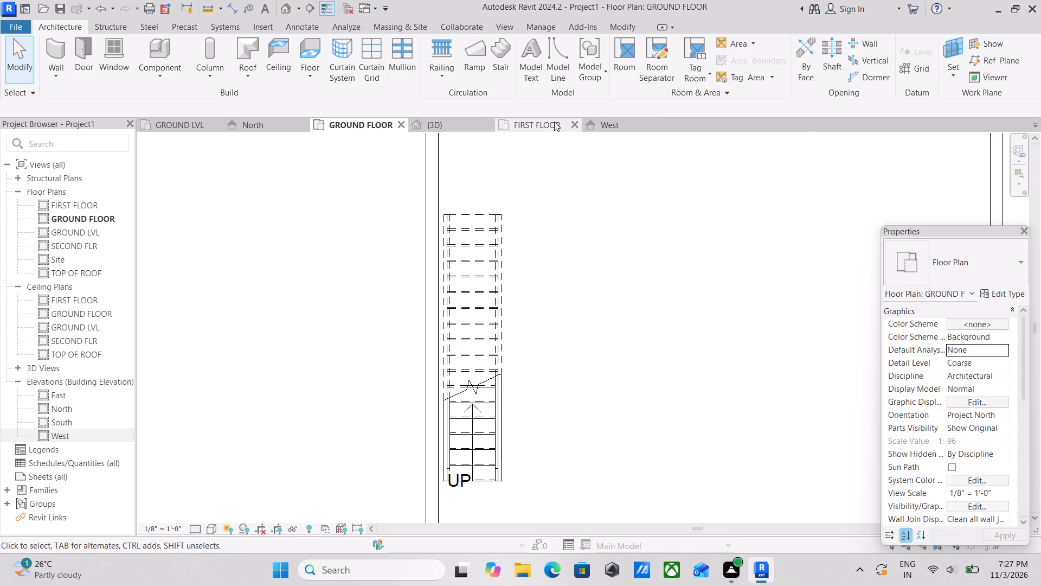
left_click(552, 122)
left_click(598, 123)
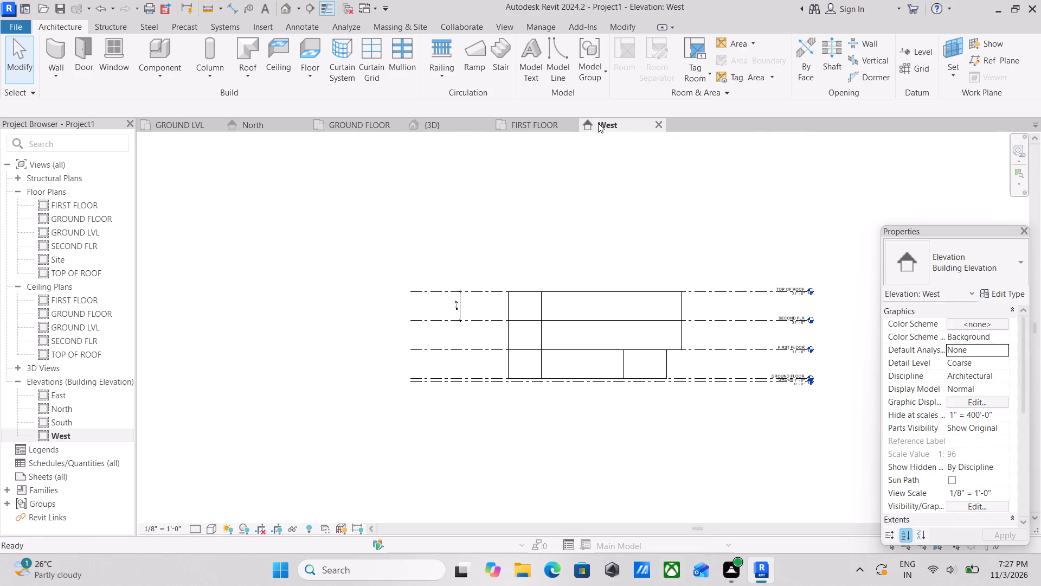
scroll(620, 266, "down", 2)
middle_click_drag(626, 271, 600, 327)
scroll(618, 298, "up", 1)
Inspect the building in the {3D} view from several angles, including the front and the top.
left_click(433, 125)
scroll(523, 284, "down", 2)
middle_click_drag(487, 265, 539, 403, "shift")
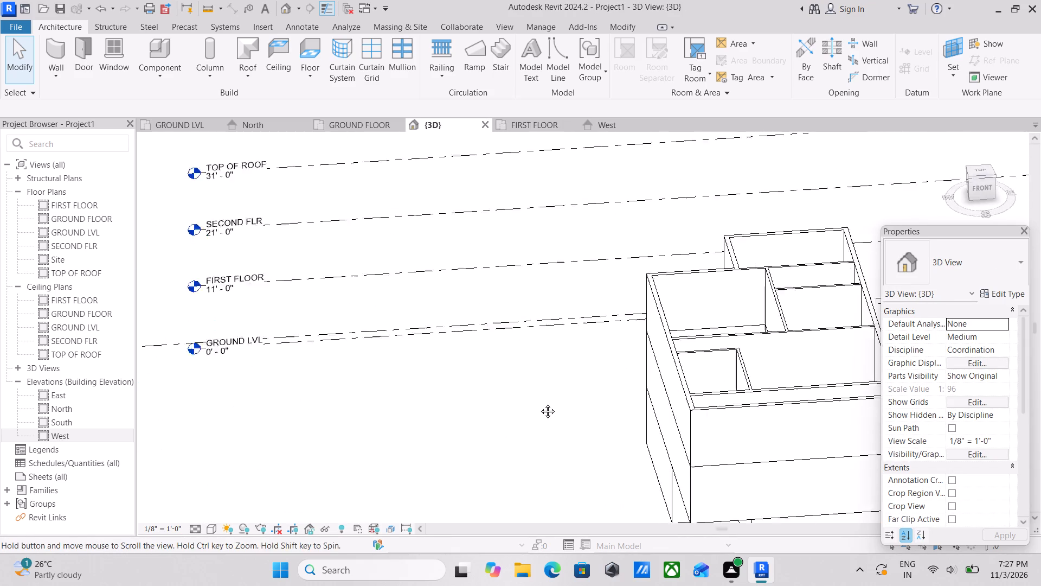
middle_click_drag(539, 403, 428, 336, "shift")
middle_click_drag(484, 350, 356, 282)
middle_click_drag(399, 323, 489, 360, "shift")
middle_click_drag(493, 363, 807, 381, "shift")
middle_click_drag(715, 424, 384, 429, "shift")
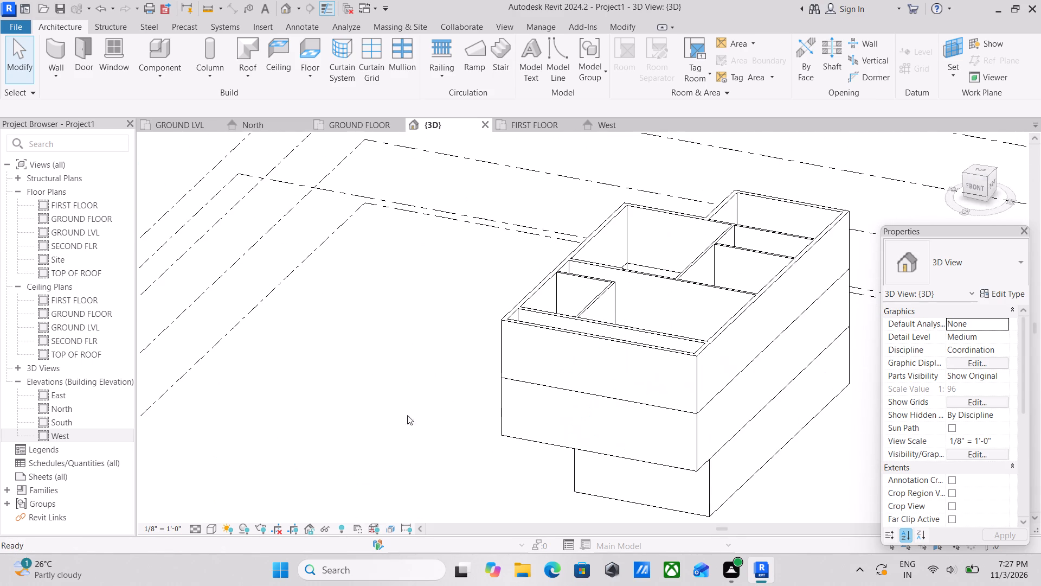
middle_click_drag(477, 374, 552, 449, "shift")
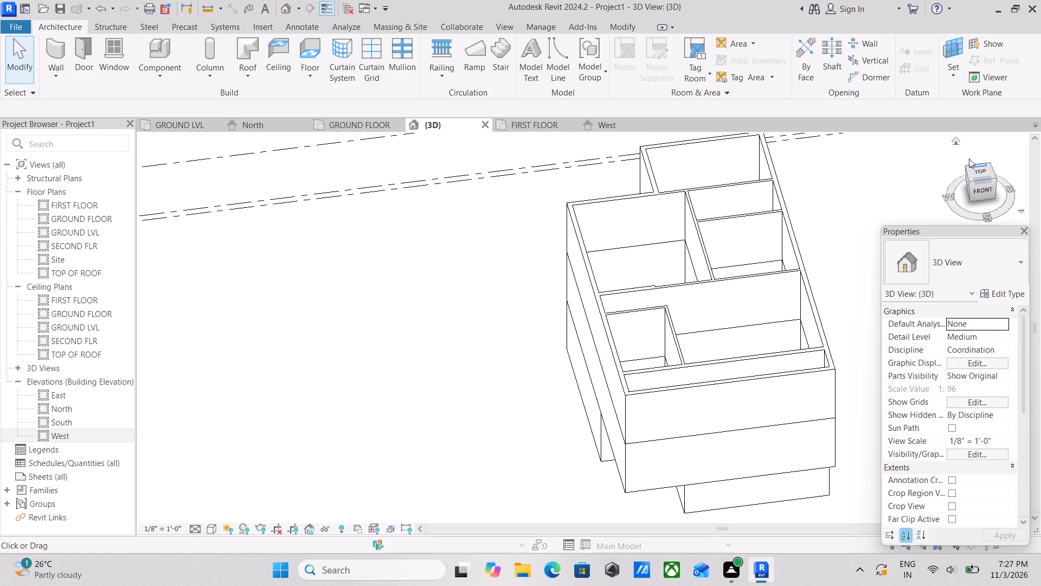
left_click(980, 192)
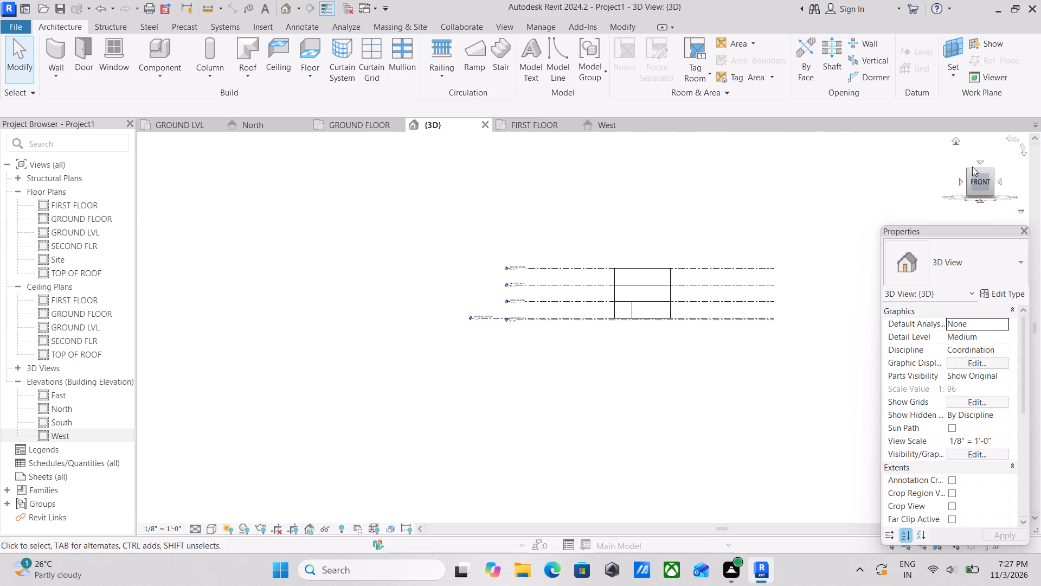
left_click(976, 171)
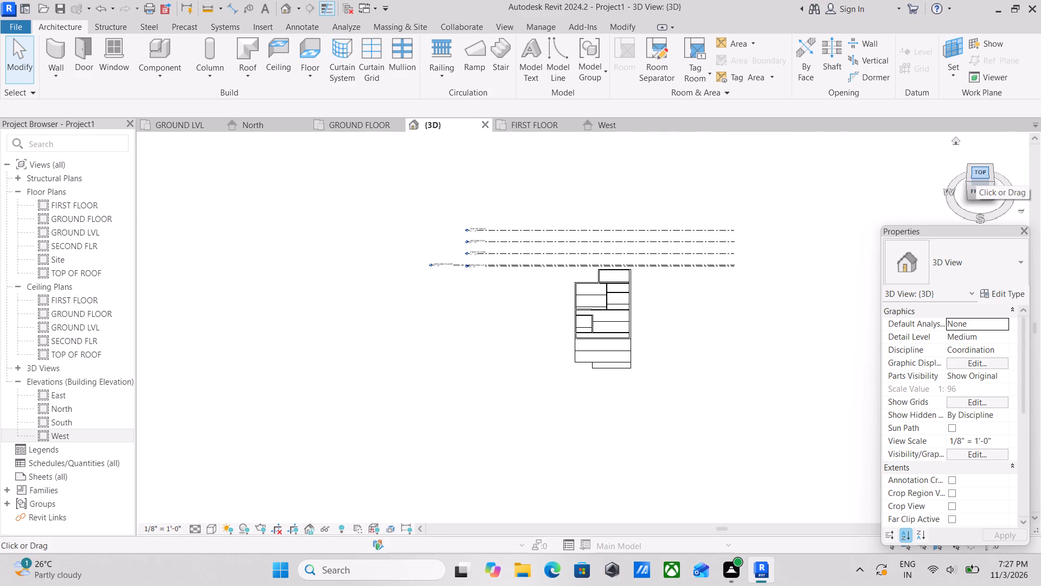
left_click(976, 171)
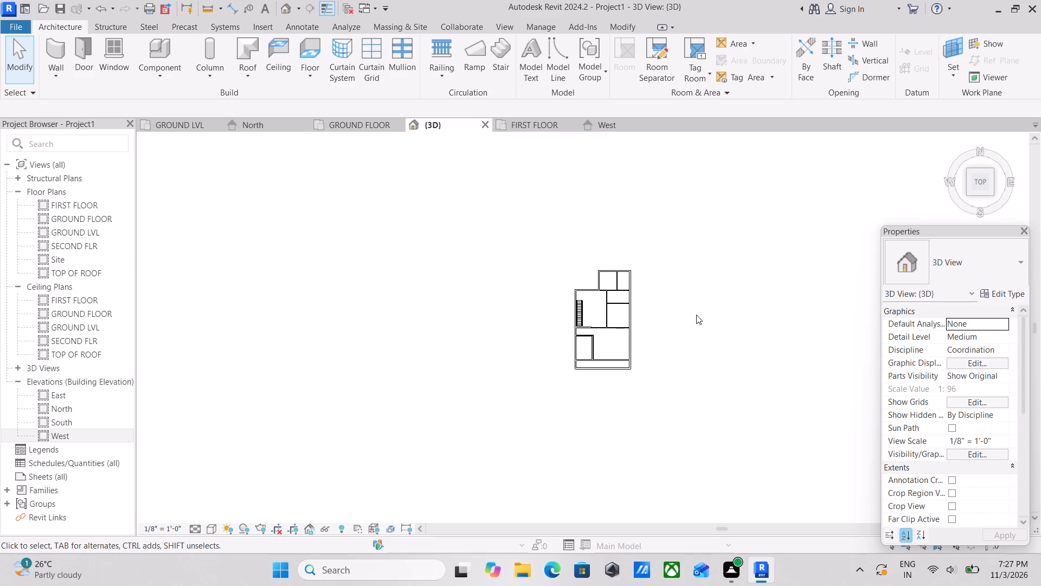
In the SECOND FLR floor plan, delete the short horizontal 5" inner wall closing the north side of the southwest room.
double_click(76, 247)
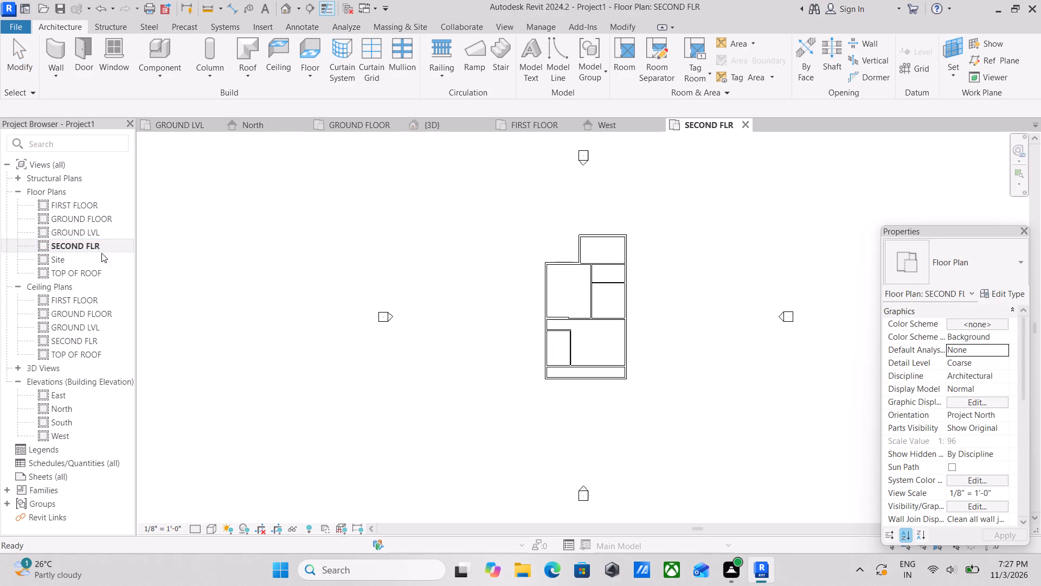
scroll(539, 295, "up", 3)
scroll(635, 294, "up", 6)
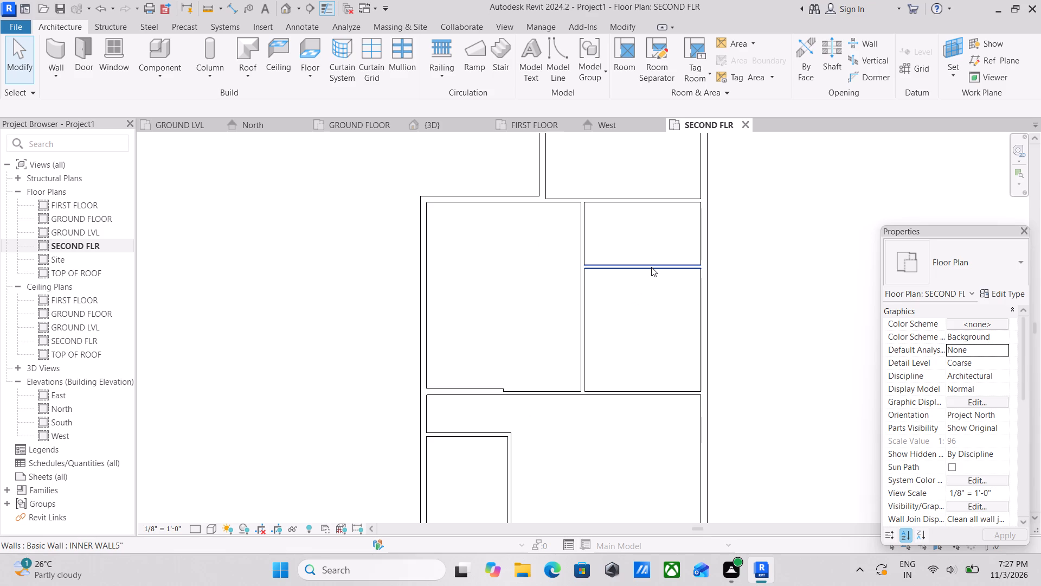
scroll(471, 290, "down", 2)
middle_click_drag(471, 290, 509, 277)
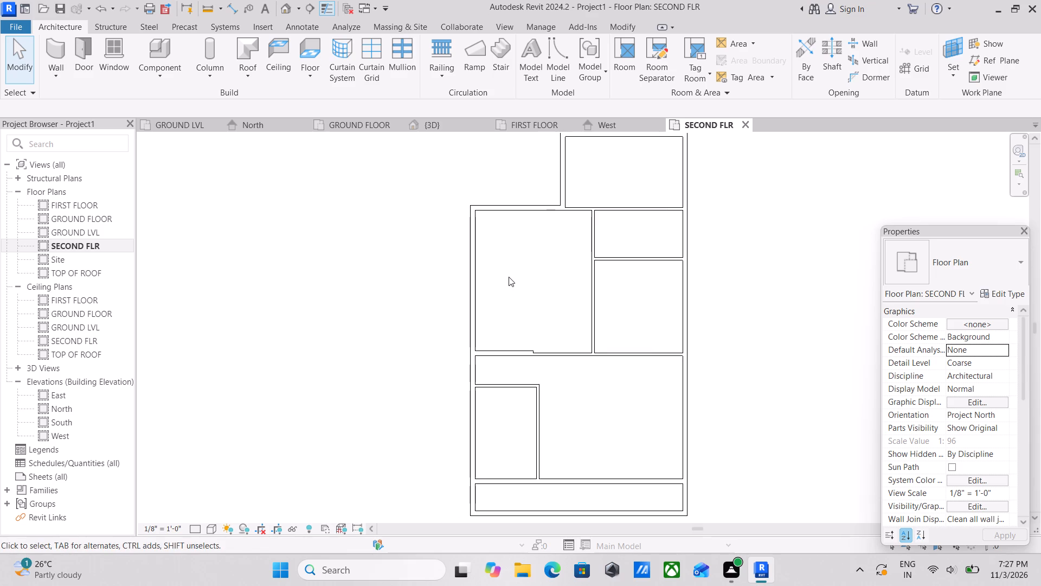
scroll(509, 277, "down", 2)
middle_click_drag(509, 296, 544, 287)
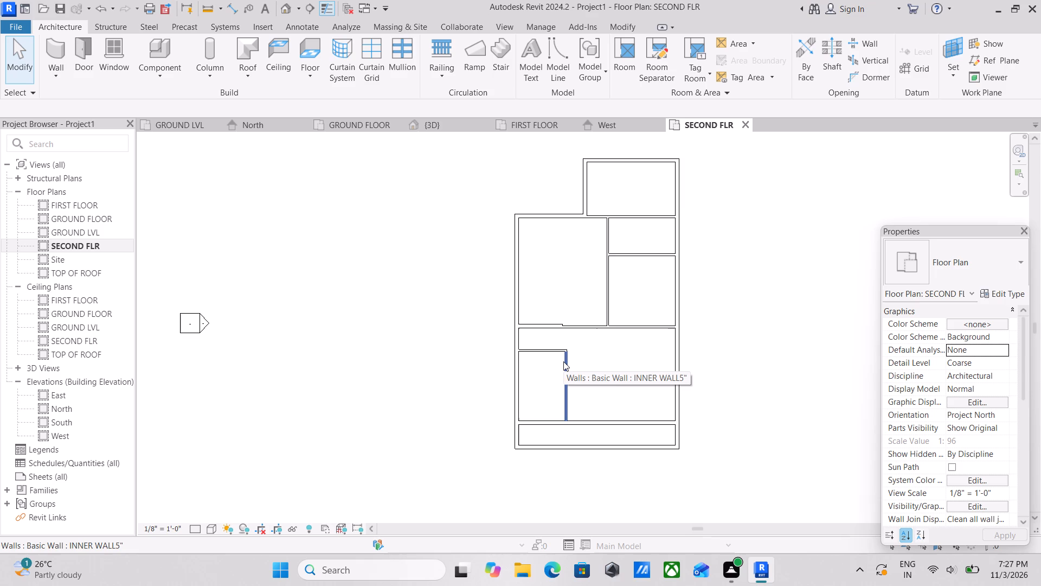
left_click(546, 351)
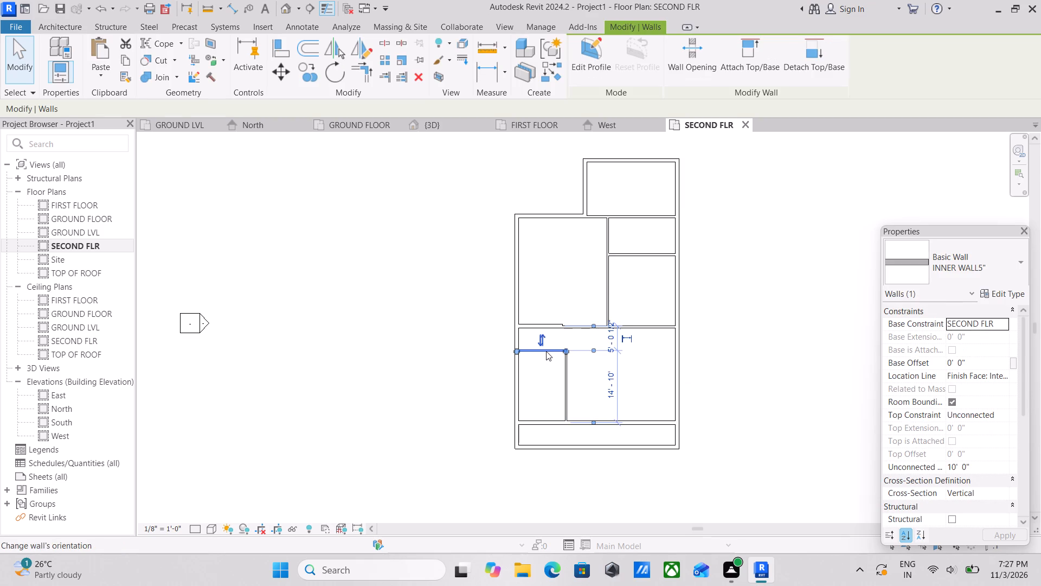
right_click(546, 351)
left_click(567, 372)
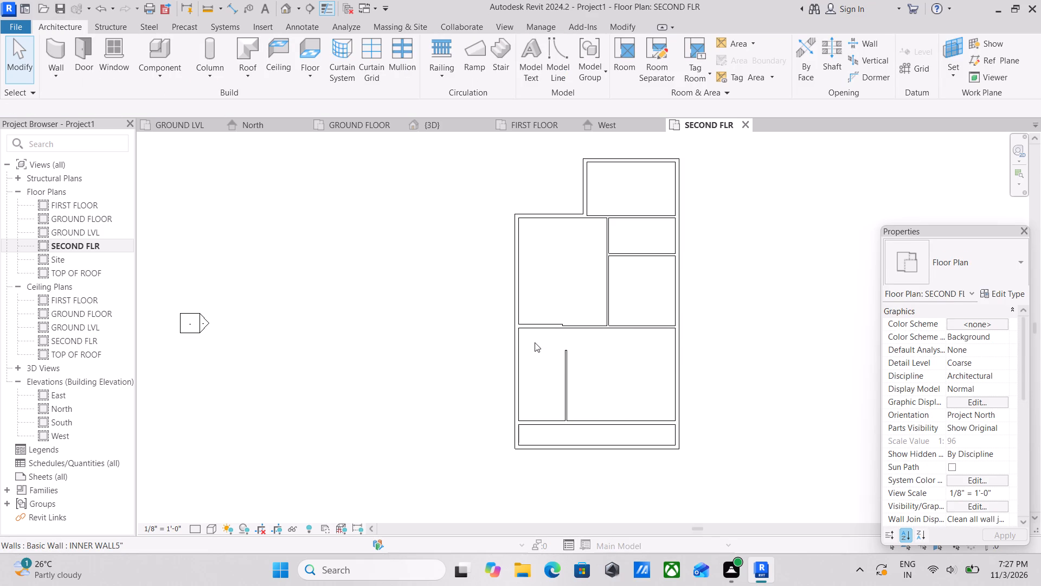
Delete the short horizontal 9" outer-type wall segment between the west wall and the middle partition on SECOND FLR.
left_click(547, 325)
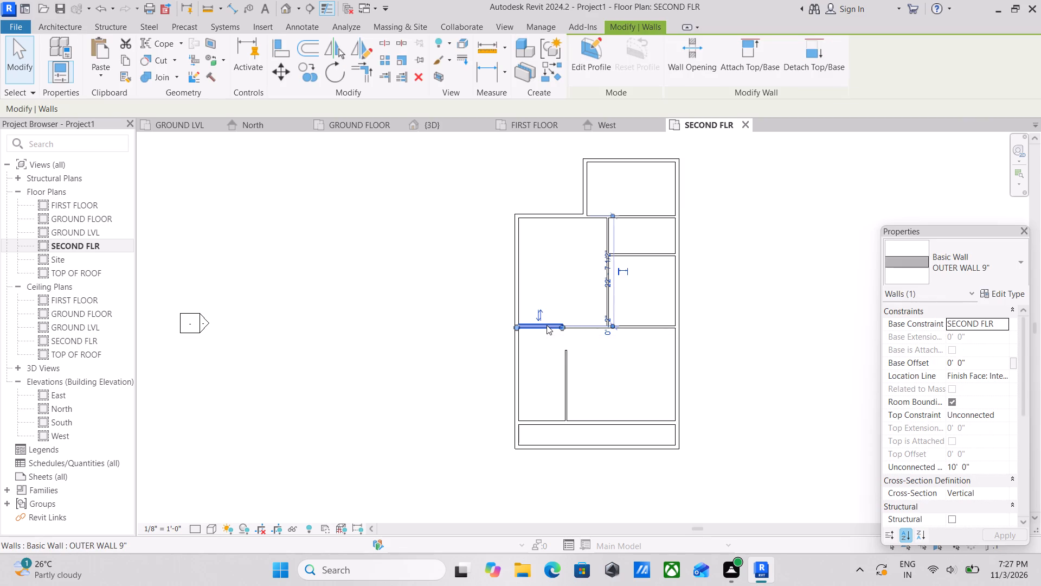
right_click(547, 325)
left_click(576, 374)
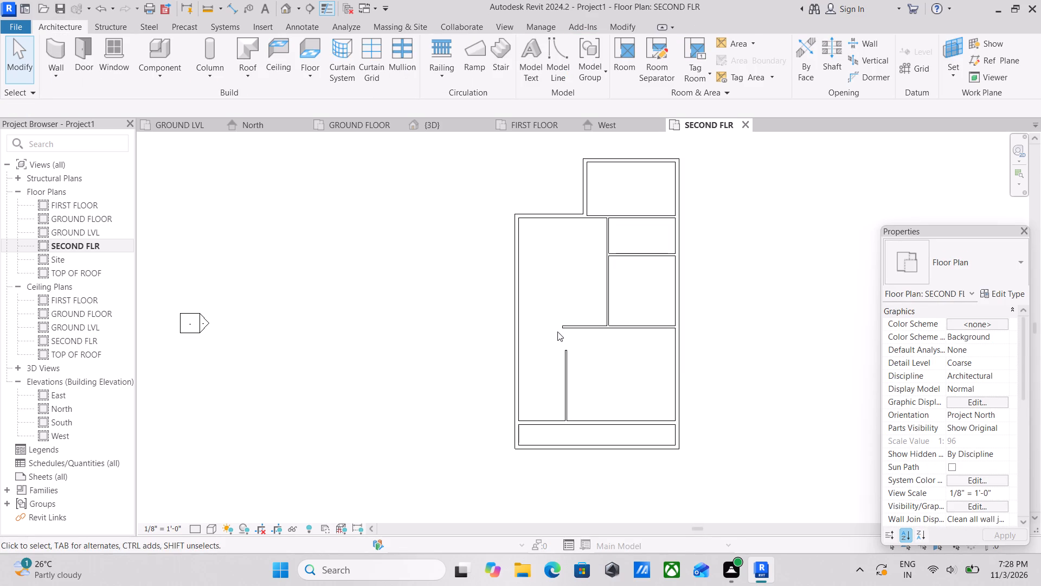
Examine the remaining wall layout in the SECOND FLR plan, especially the rooms at the north end.
scroll(569, 392, "up", 2)
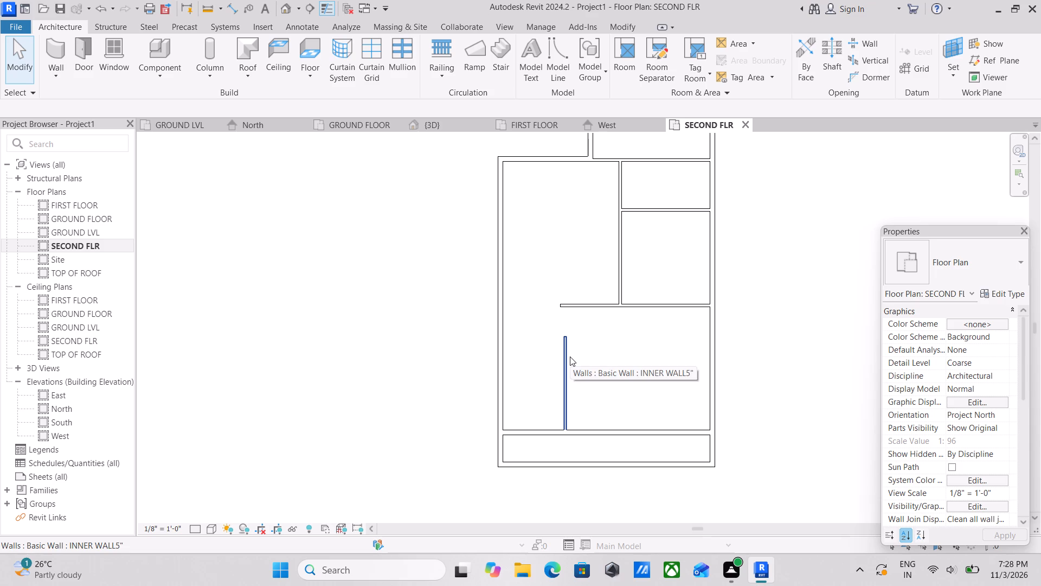
scroll(580, 353, "down", 2)
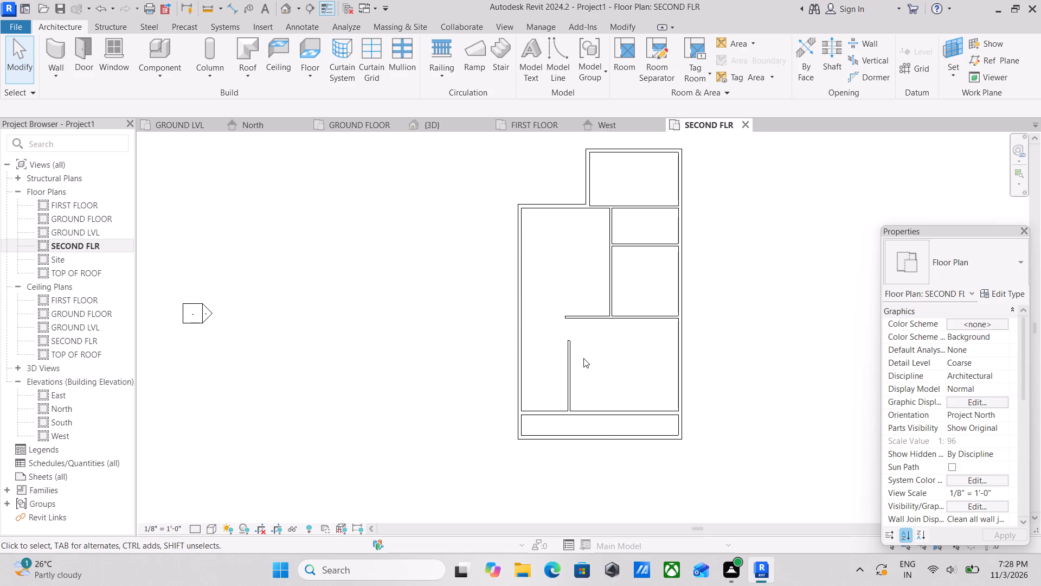
scroll(577, 247, "up", 1)
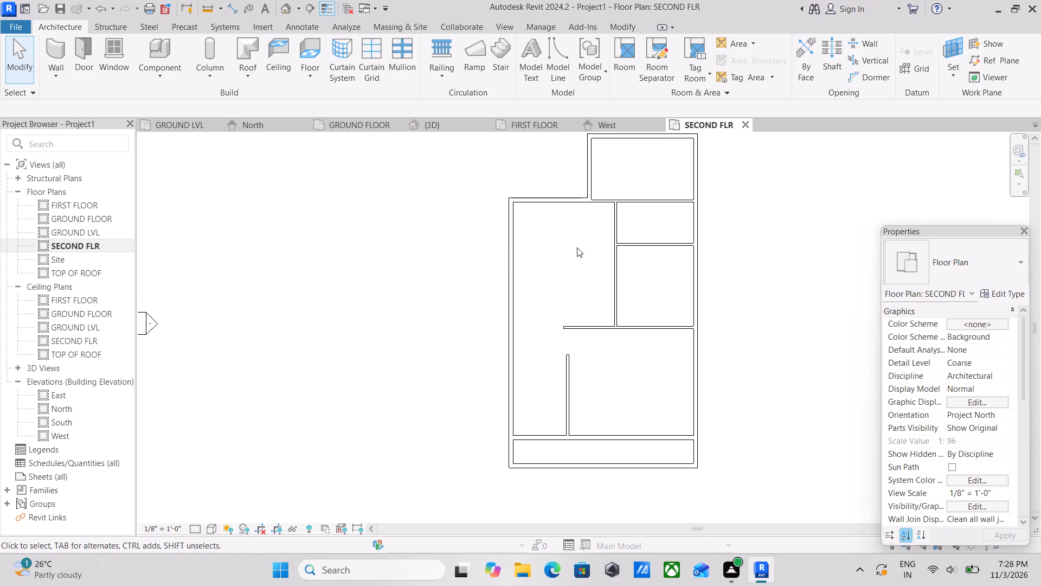
scroll(666, 224, "up", 2)
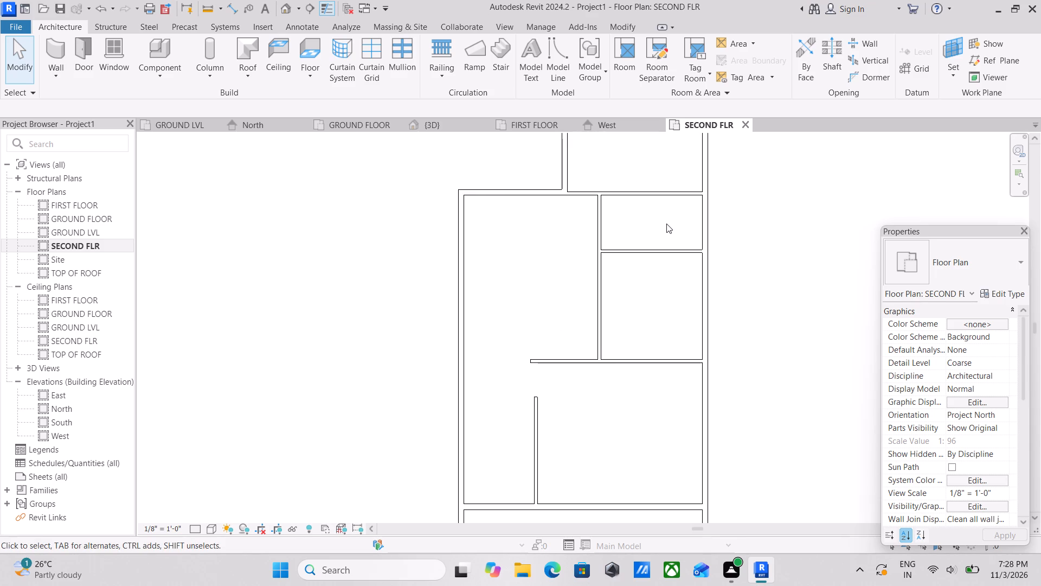
scroll(650, 241, "down", 1)
scroll(649, 288, "down", 2)
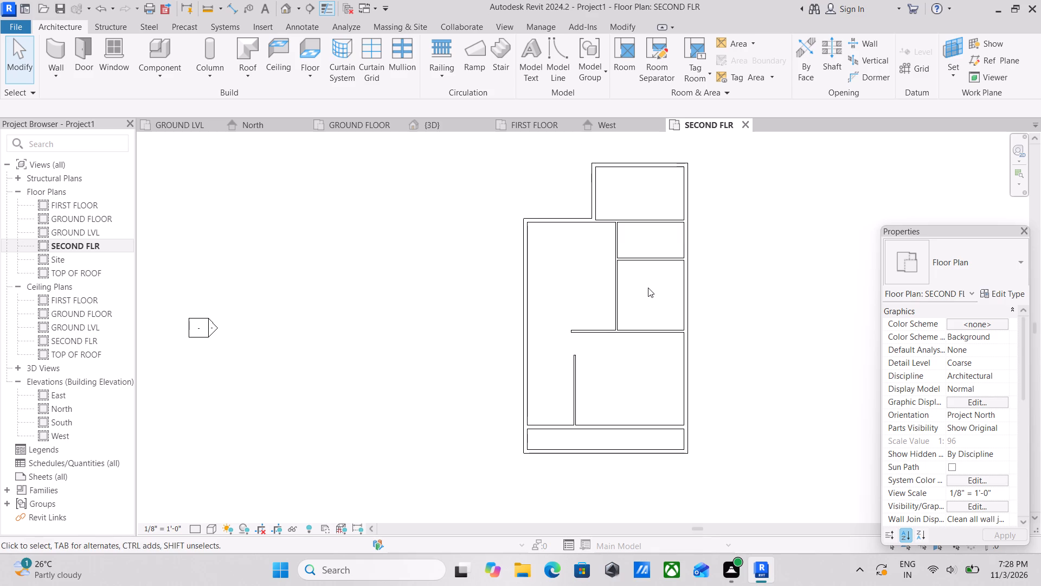
middle_click_drag(648, 288, 645, 305)
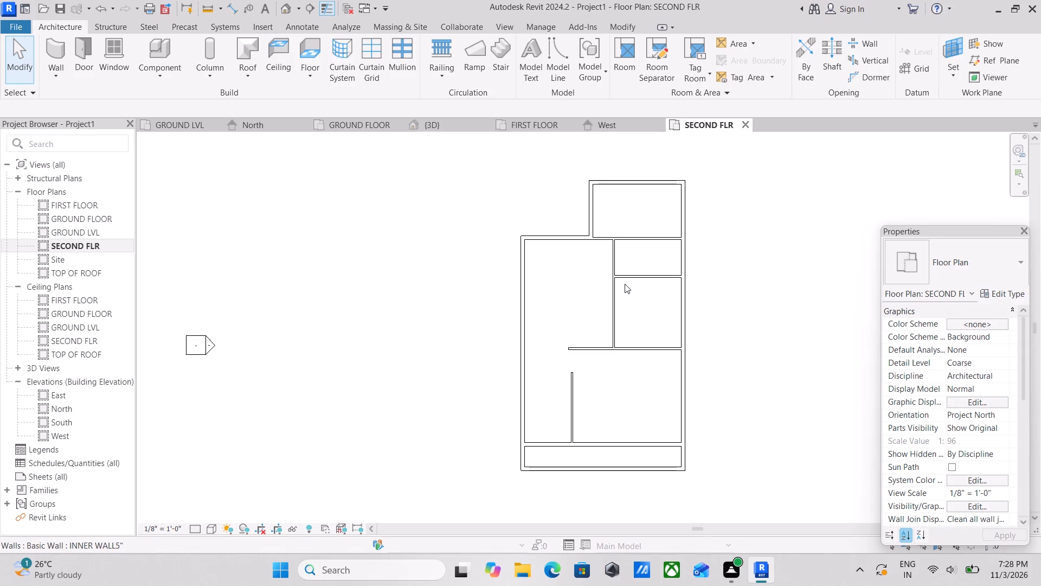
scroll(647, 223, "up", 2)
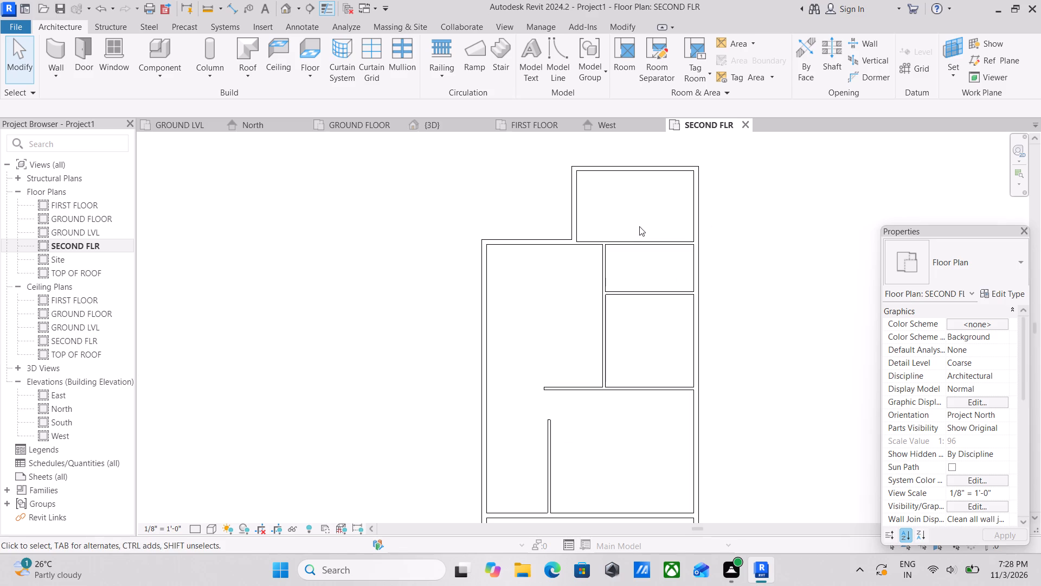
middle_click_drag(625, 208, 480, 228)
scroll(502, 290, "up", 2)
scroll(458, 257, "up", 2)
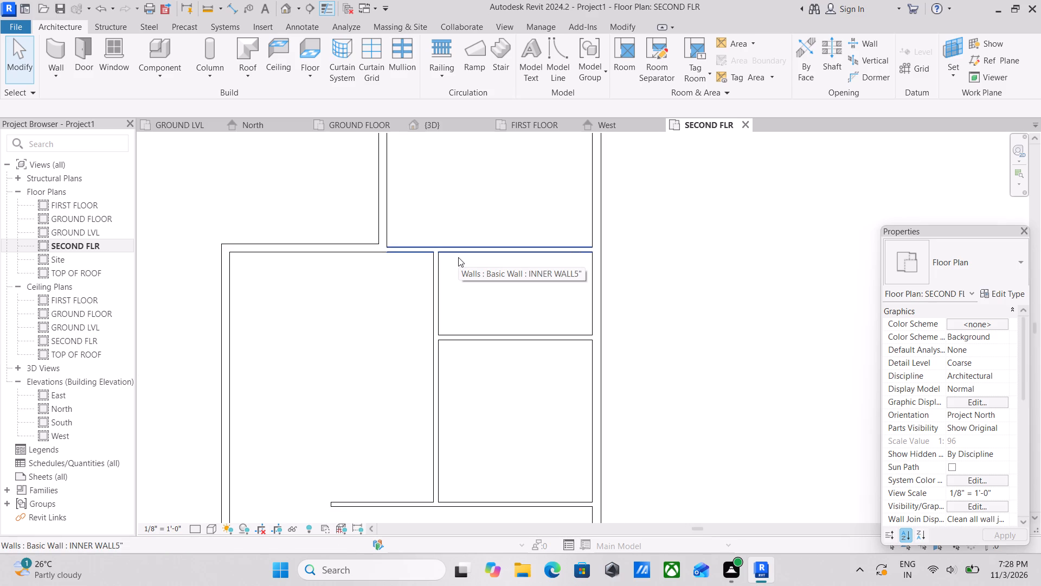
scroll(461, 278, "up", 2)
scroll(462, 282, "down", 3)
middle_click_drag(462, 283, 507, 374)
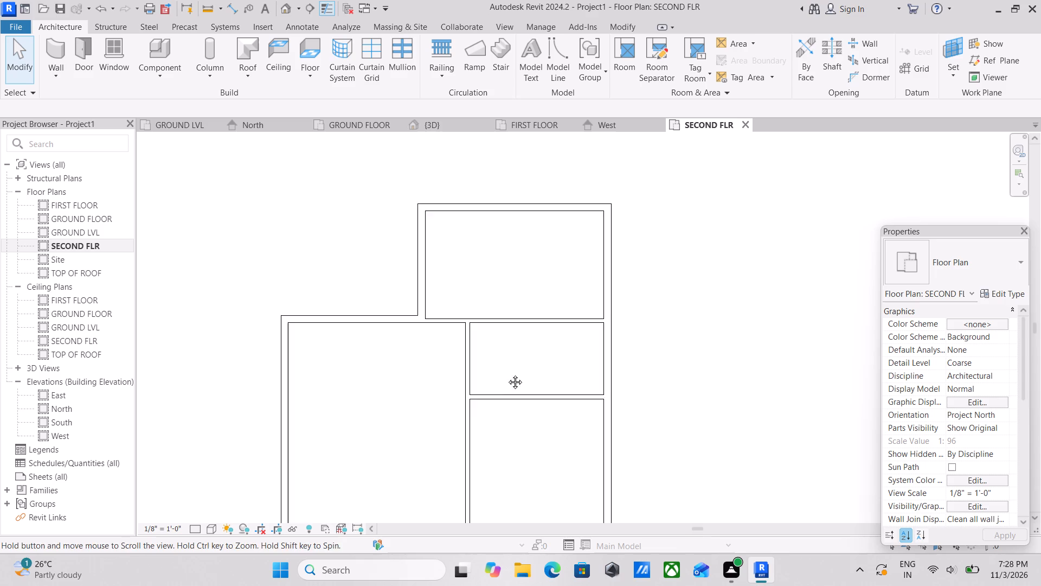
middle_click_drag(507, 374, 510, 378)
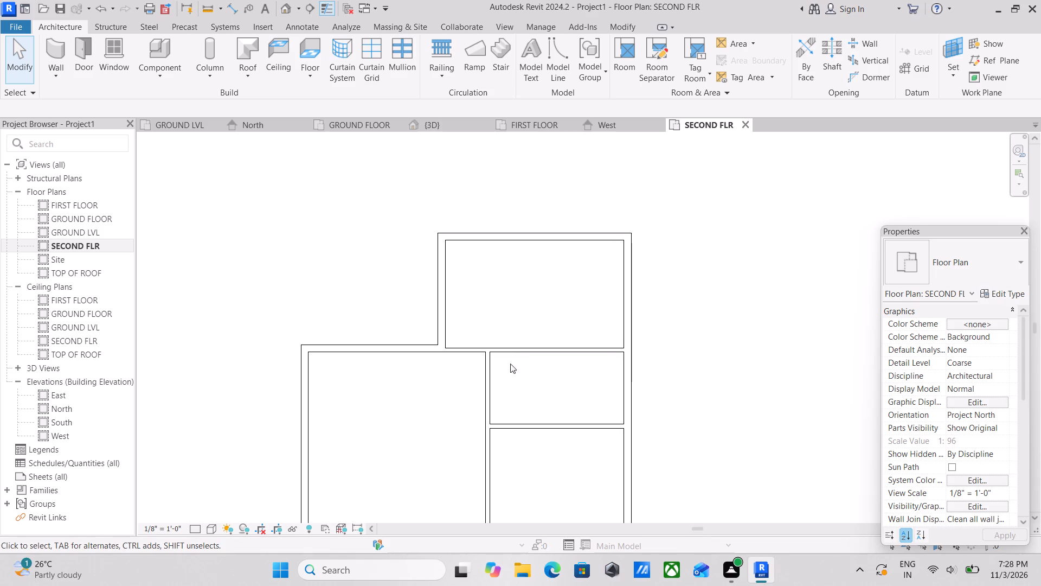
scroll(521, 273, "down", 2)
scroll(506, 307, "up", 3)
scroll(503, 290, "down", 3)
middle_click_drag(508, 284, 540, 257)
scroll(530, 327, "up", 3)
scroll(548, 316, "down", 3)
scroll(541, 258, "down", 1)
middle_click_drag(541, 263, 544, 282)
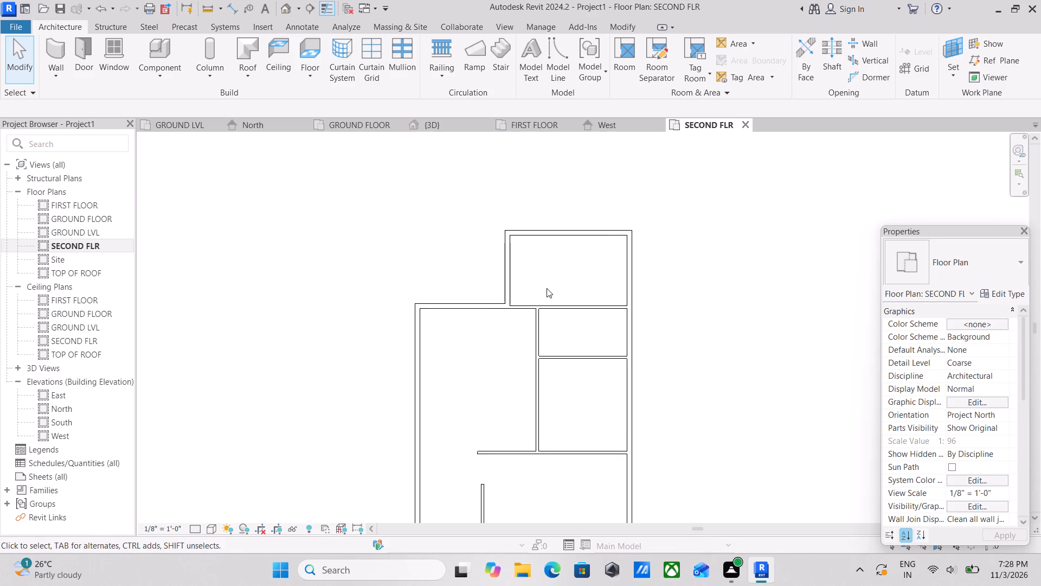
scroll(546, 294, "up", 5)
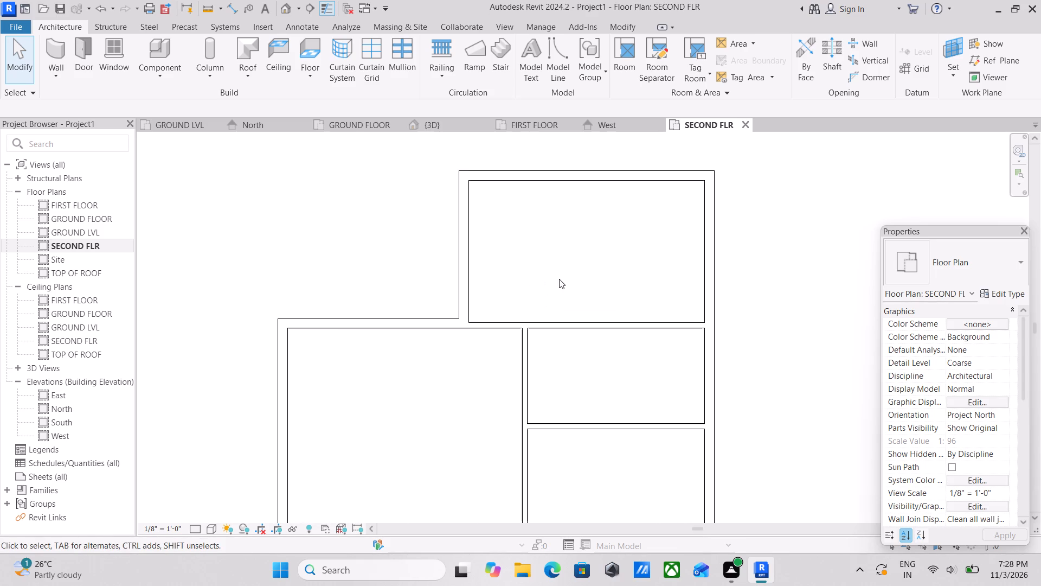
Delete the southernmost horizontal 9" outer wall closing the narrow strip at the south end of the SECOND FLR plan.
scroll(559, 279, "down", 1)
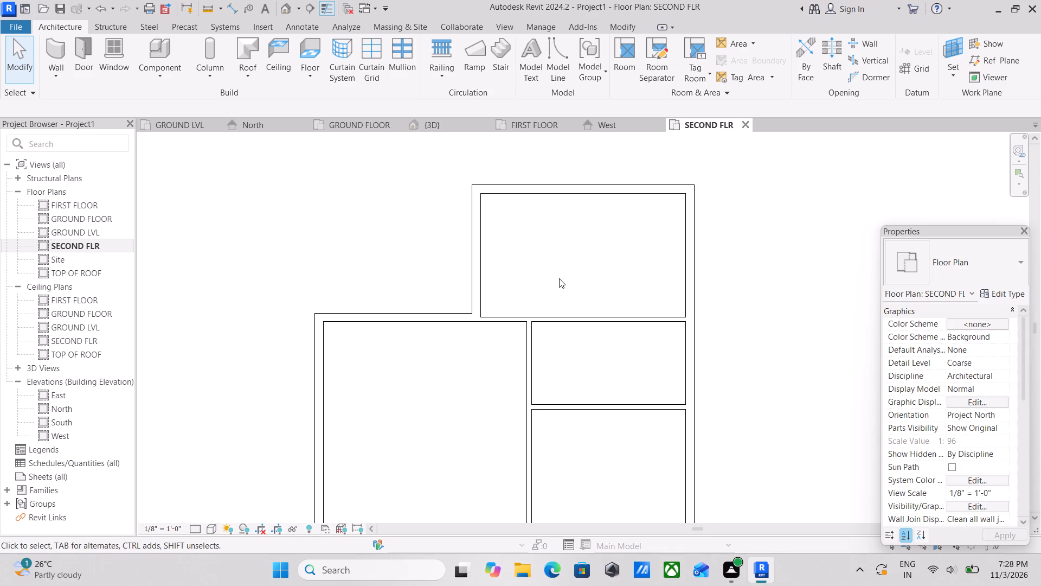
scroll(556, 330, "down", 2)
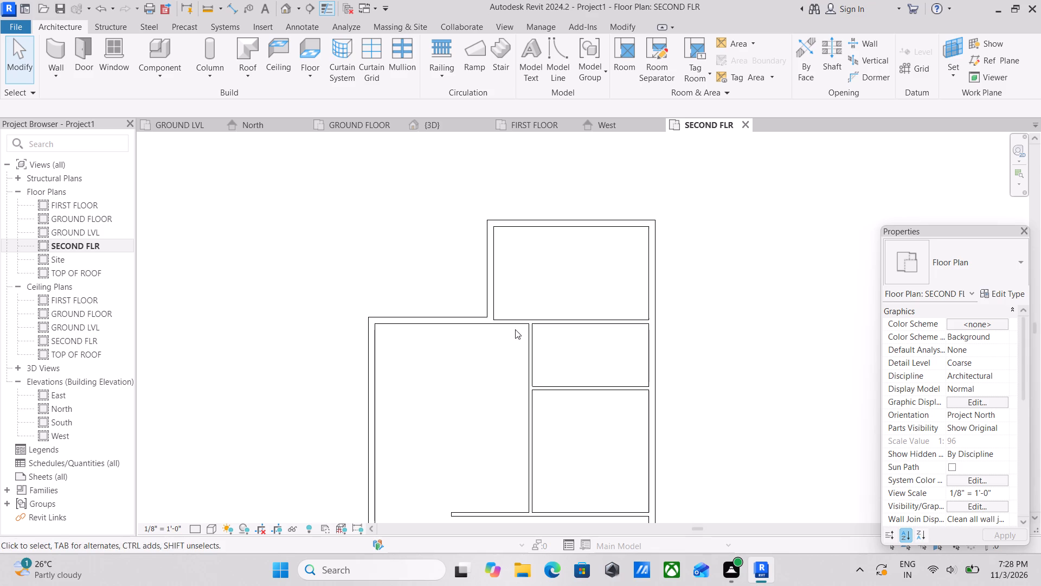
middle_click_drag(515, 329, 538, 243)
scroll(509, 319, "down", 2)
middle_click_drag(510, 309, 525, 281)
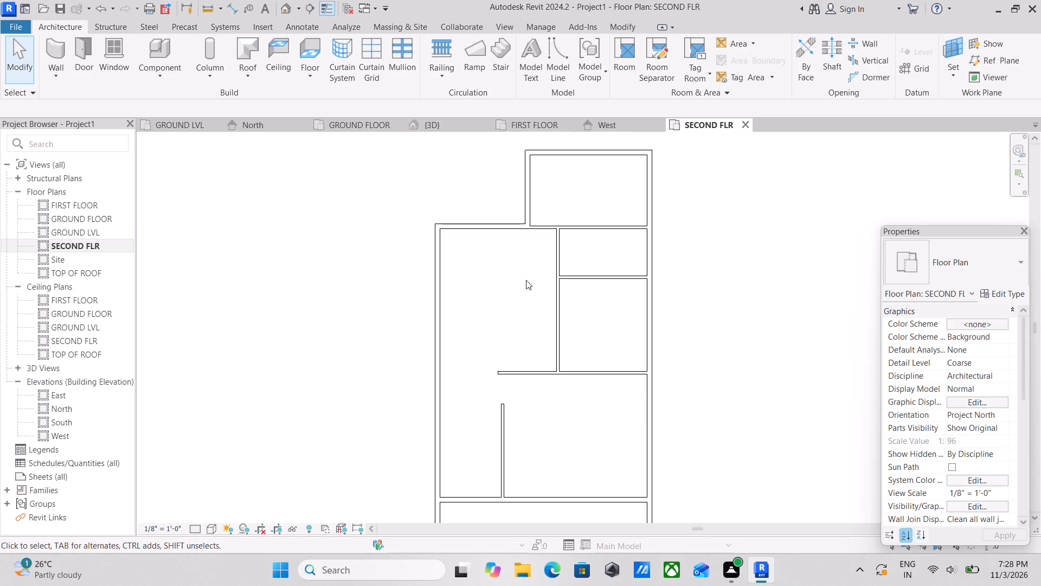
scroll(533, 300, "down", 3)
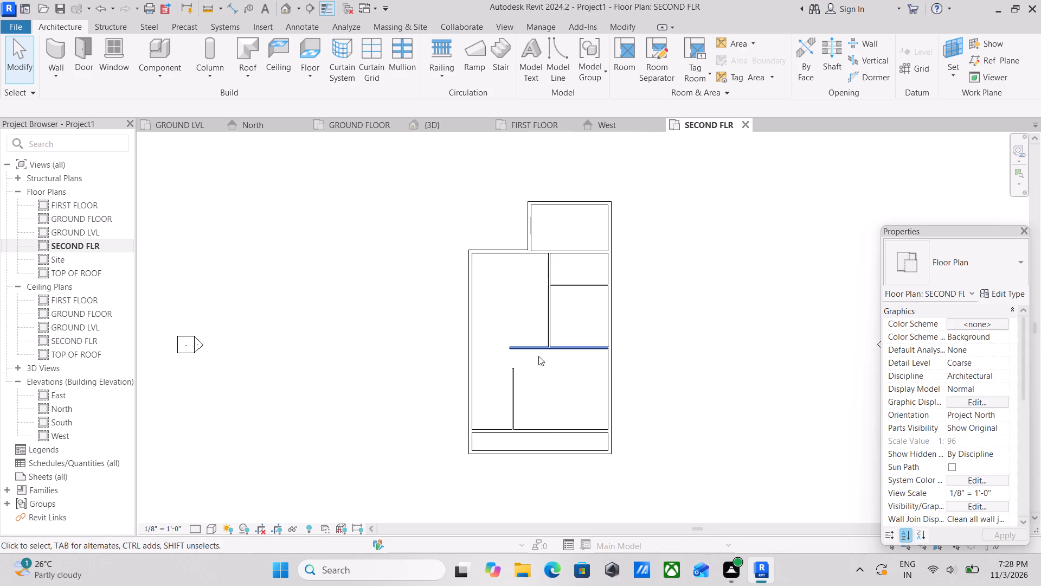
left_click(548, 451)
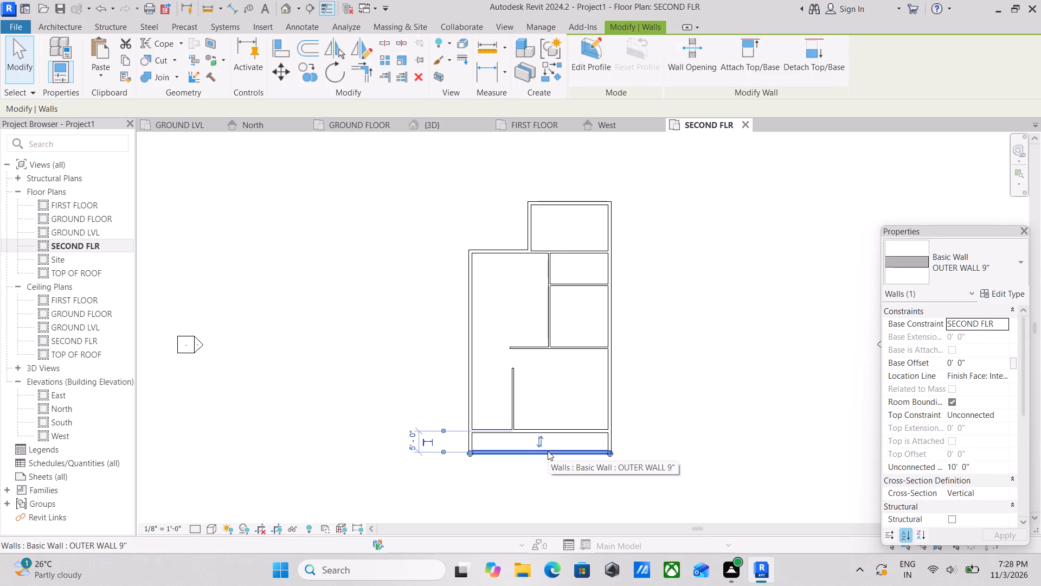
right_click(548, 451)
right_click(548, 451)
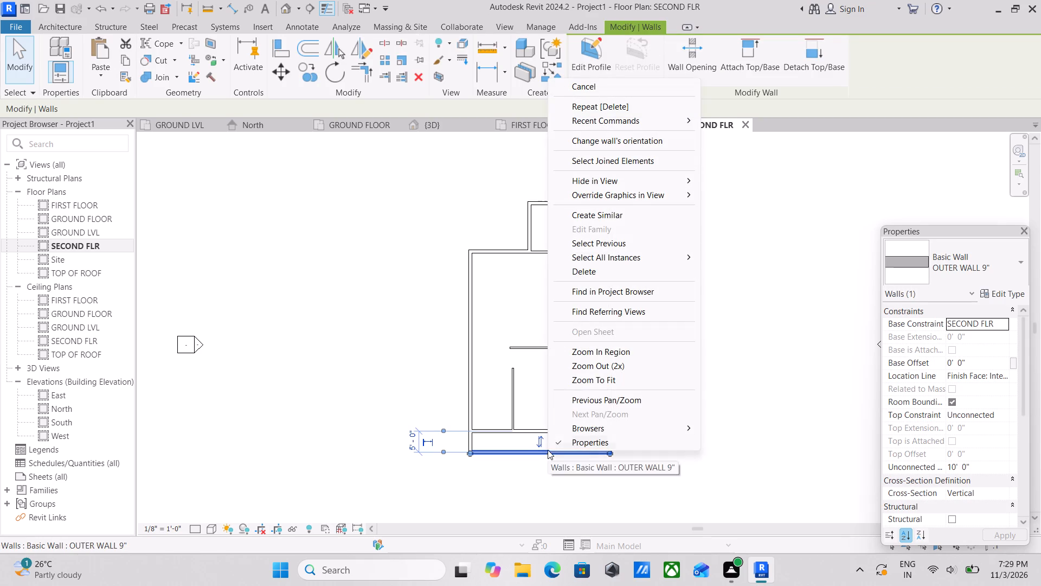
left_click(603, 270)
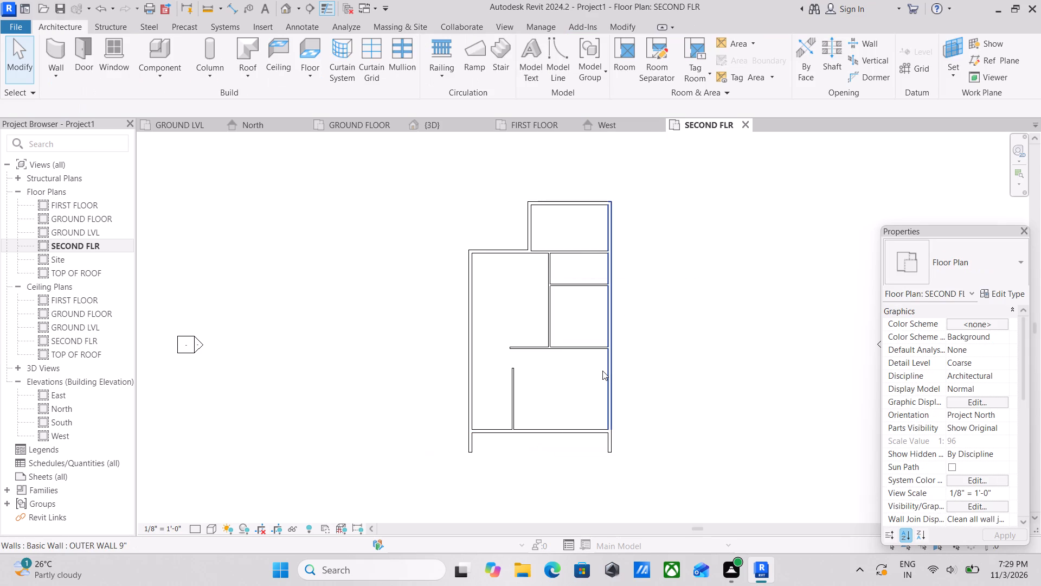
Delete the horizontal 9" wall segment running from the southern vertical partition to the east outer wall.
left_click(572, 426)
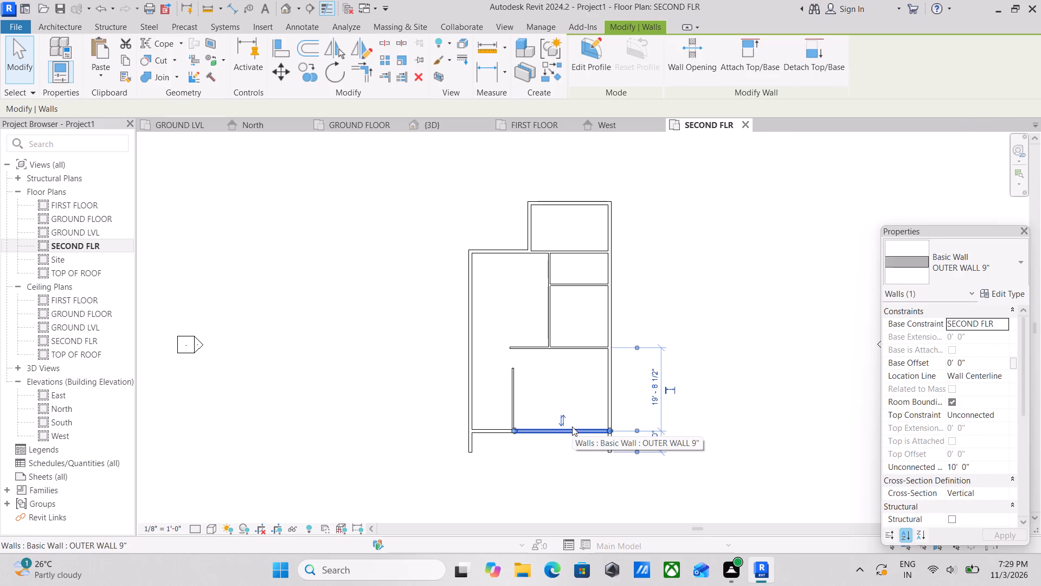
right_click(572, 426)
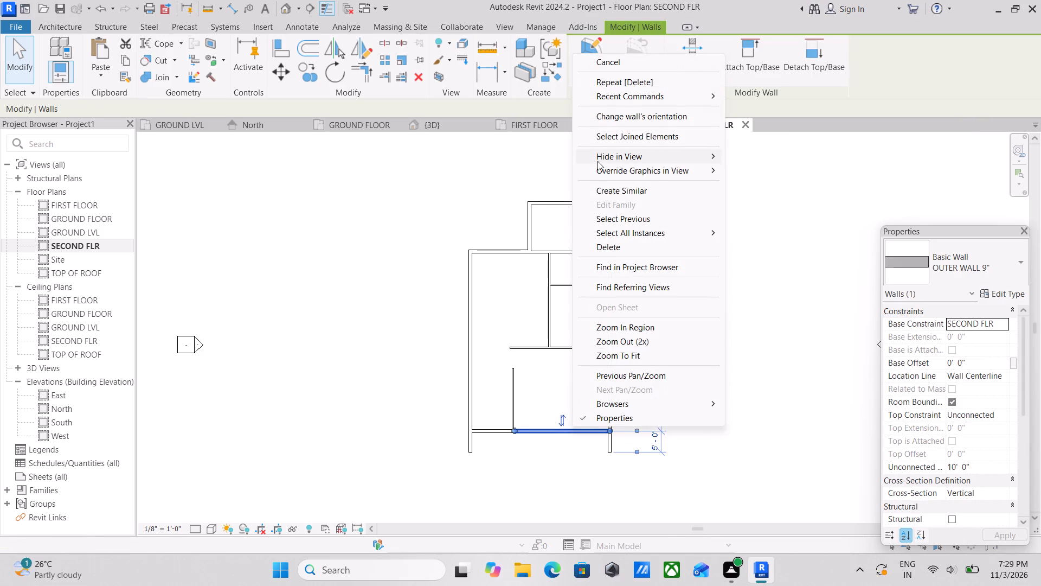
left_click(622, 246)
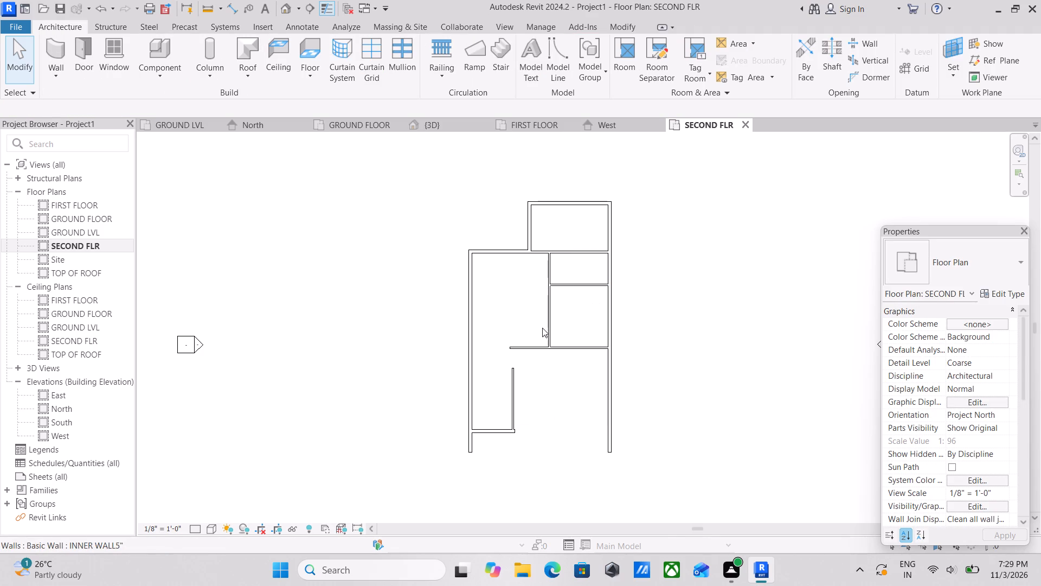
Delete the vertical 5" inner wall on the east side of the southwest room.
left_click(507, 396)
right_click(507, 396)
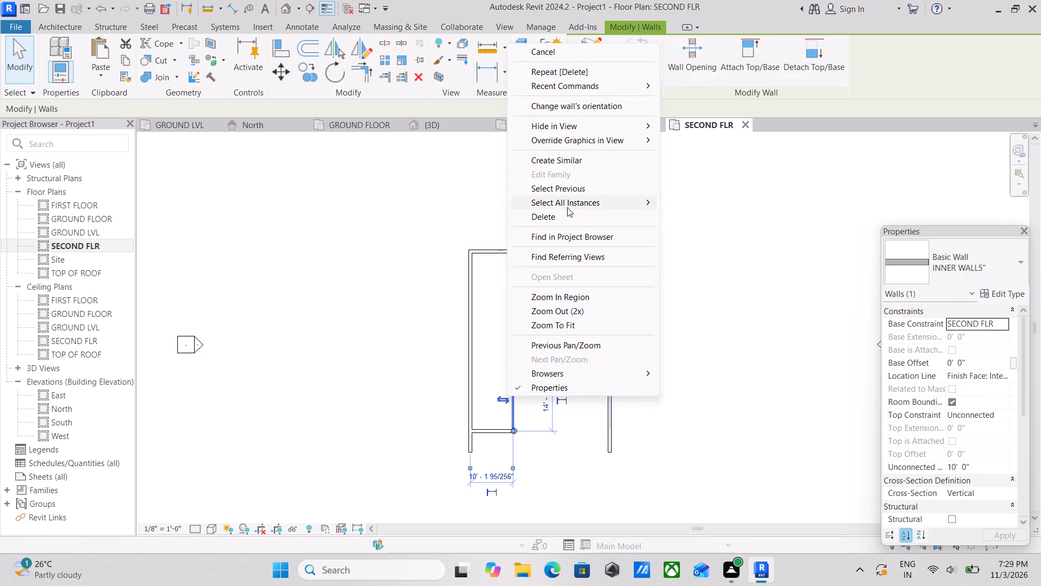
left_click(563, 220)
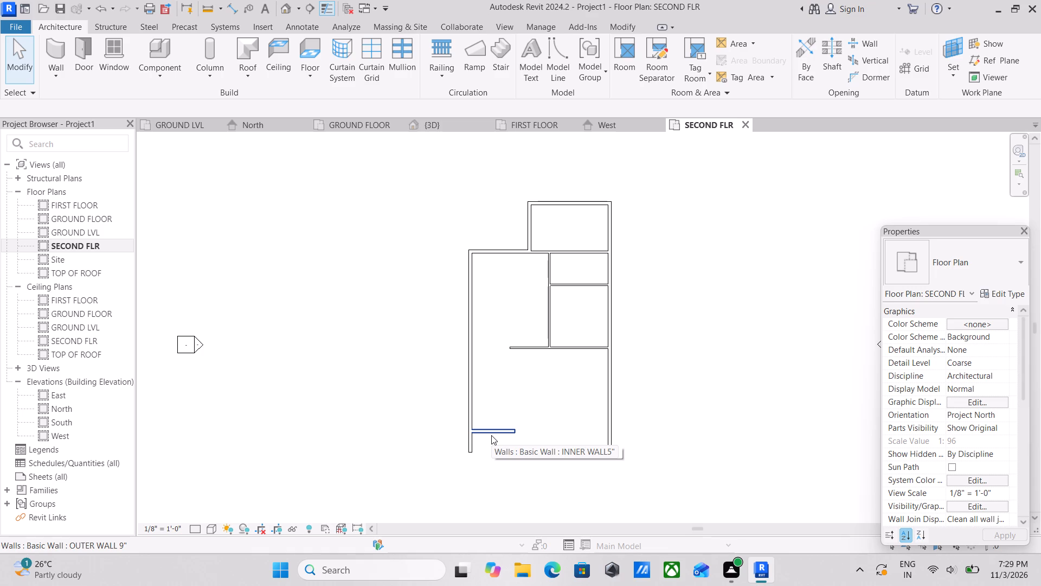
Delete the remaining short horizontal 9" wall segment projecting from the west wall near its south end.
left_click(491, 435)
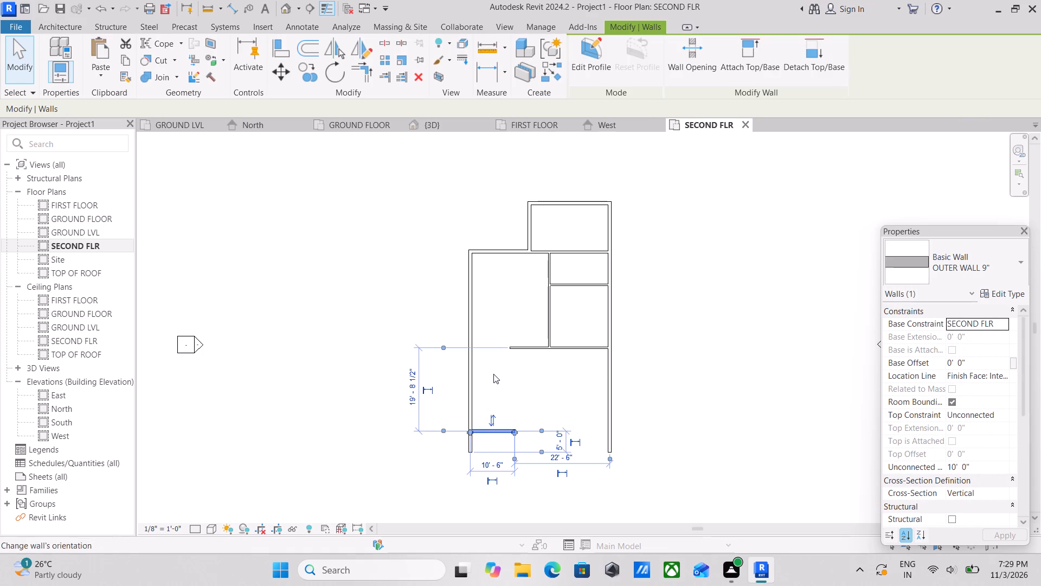
right_click(493, 374)
left_click(528, 184)
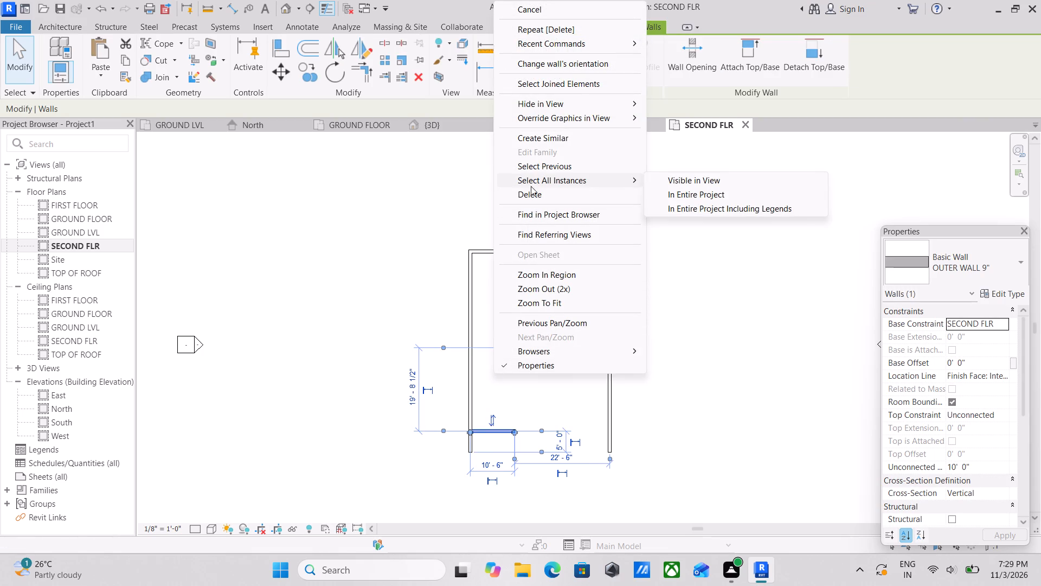
key("Escape")
key("Escape")
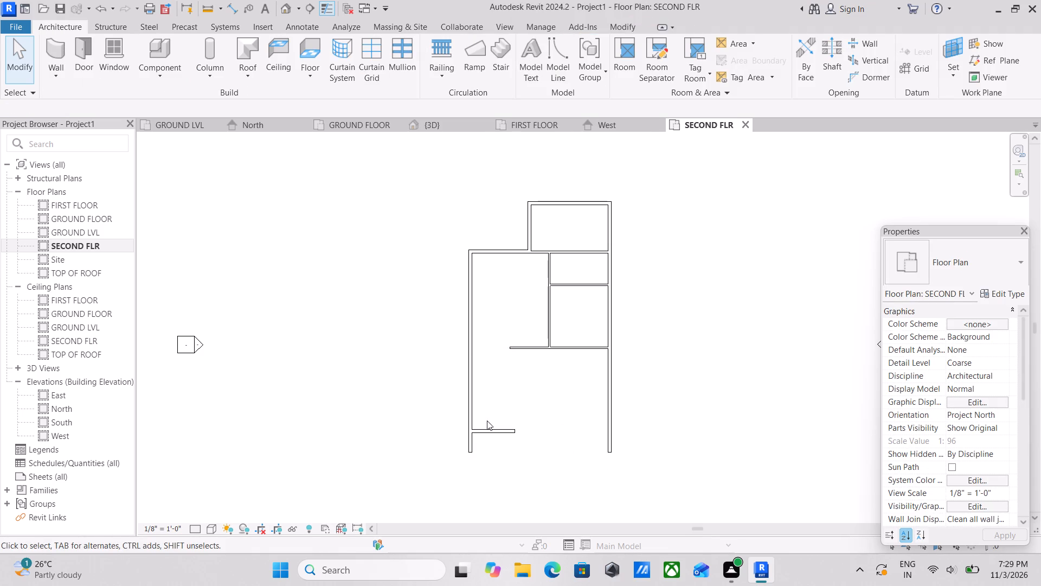
left_click(487, 428)
right_click(487, 428)
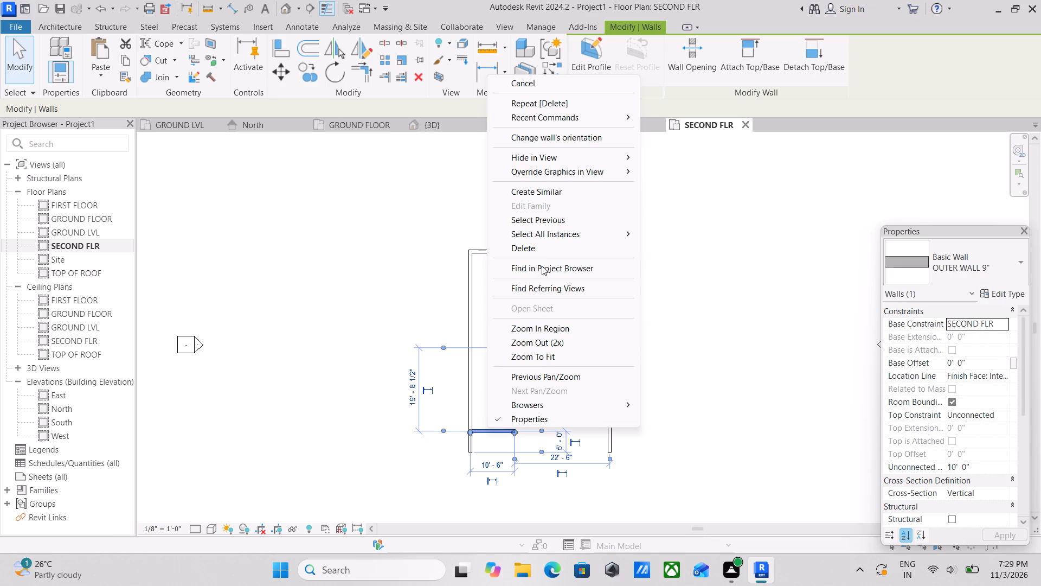
left_click(543, 253)
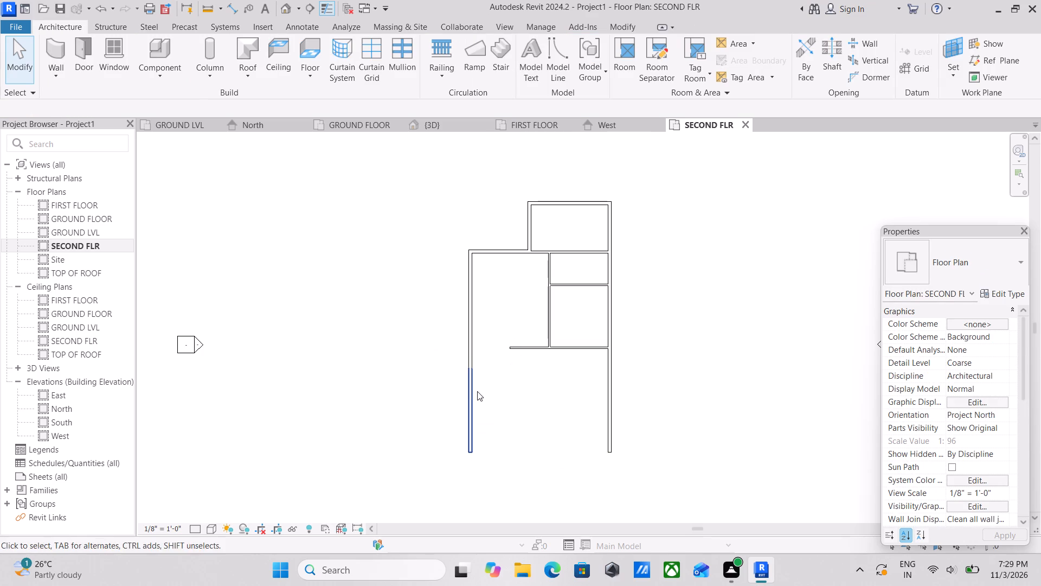
Delete the southern segment of the west 9" outer wall.
left_click(476, 392)
right_click(476, 392)
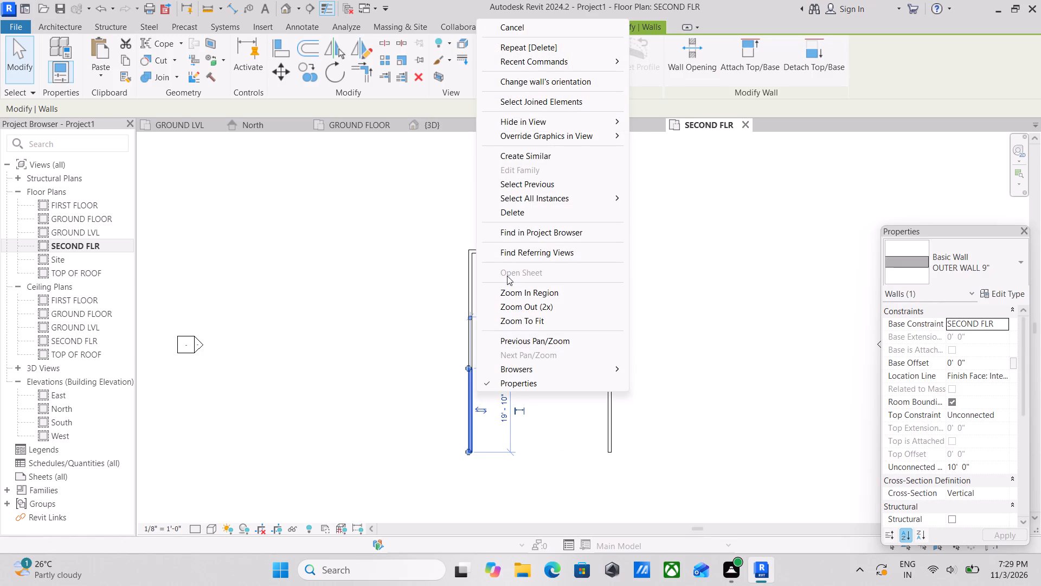
left_click(504, 209)
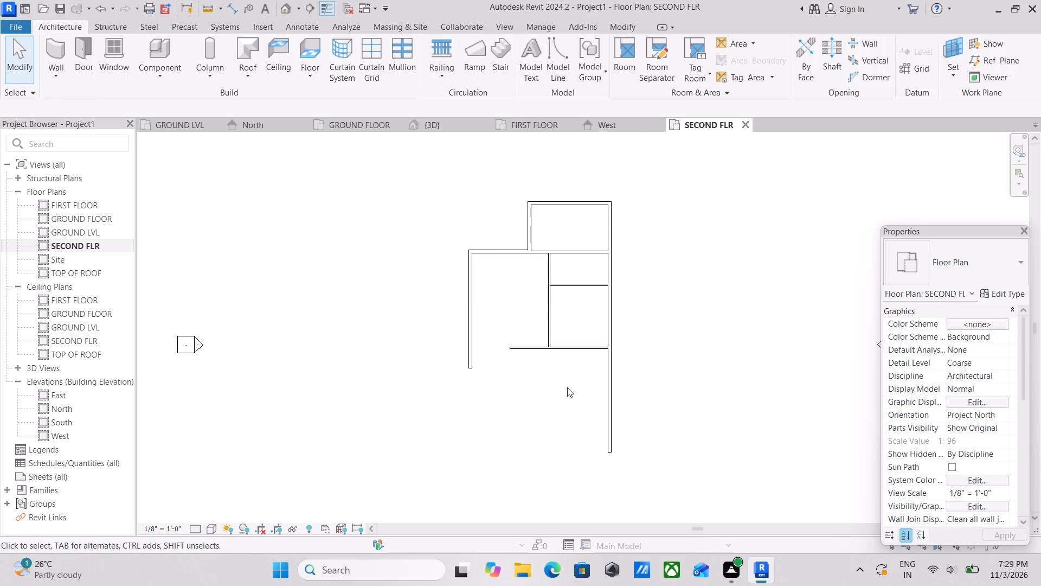
Delete the short 9" wall stub at the south end of the east outer wall.
scroll(499, 351, "up", 1)
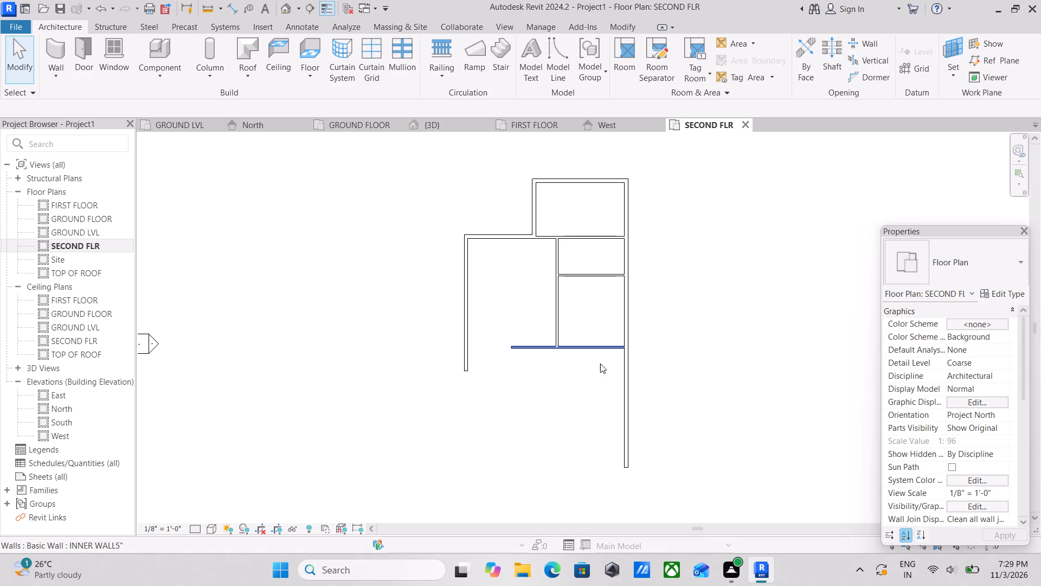
left_click(630, 358)
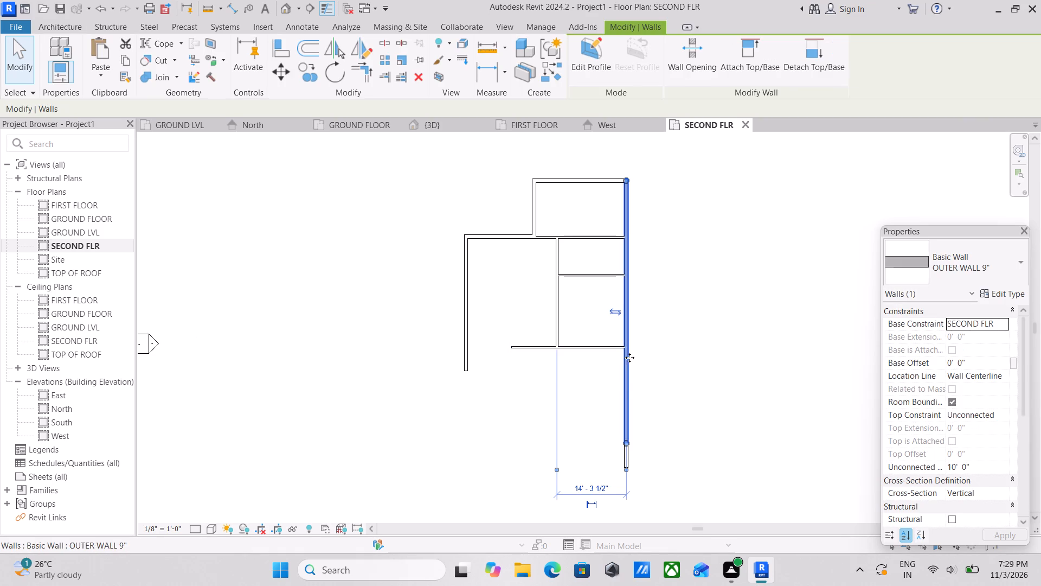
left_click(624, 460)
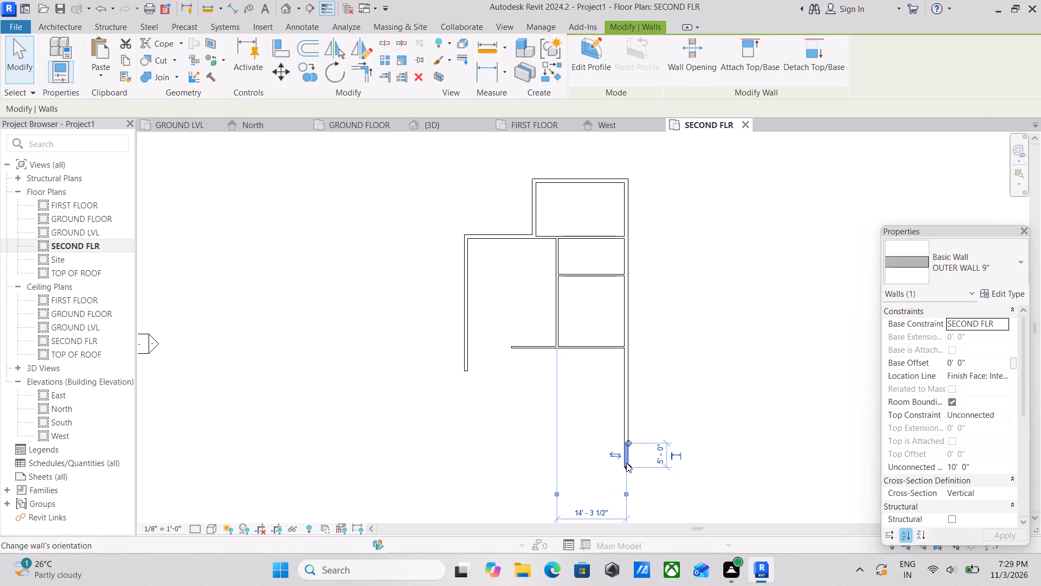
right_click(626, 463)
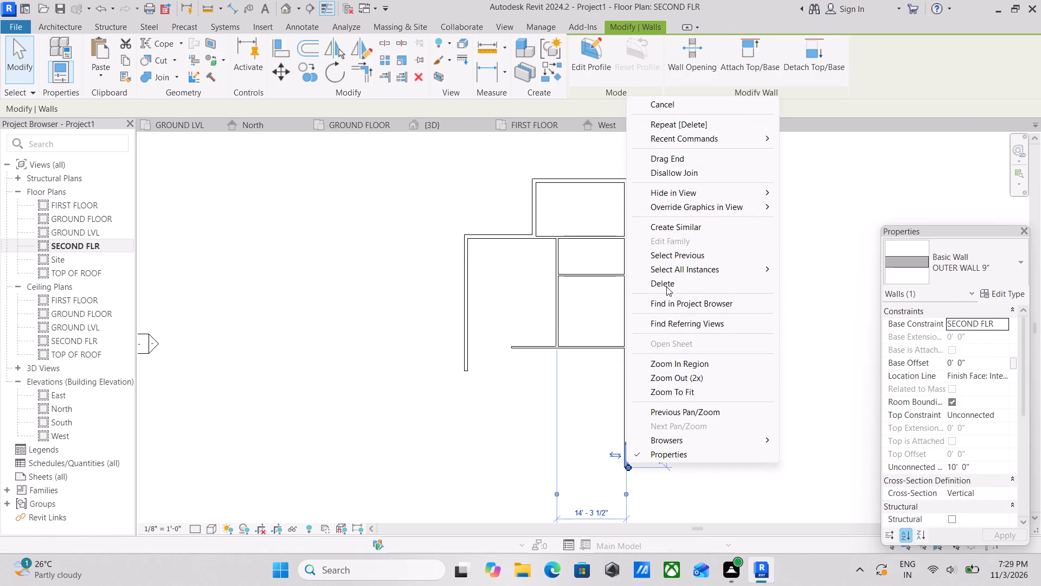
left_click(666, 286)
Shorten the east 9" outer wall so its south end meets the southernmost horizontal inner wall.
left_click(631, 403)
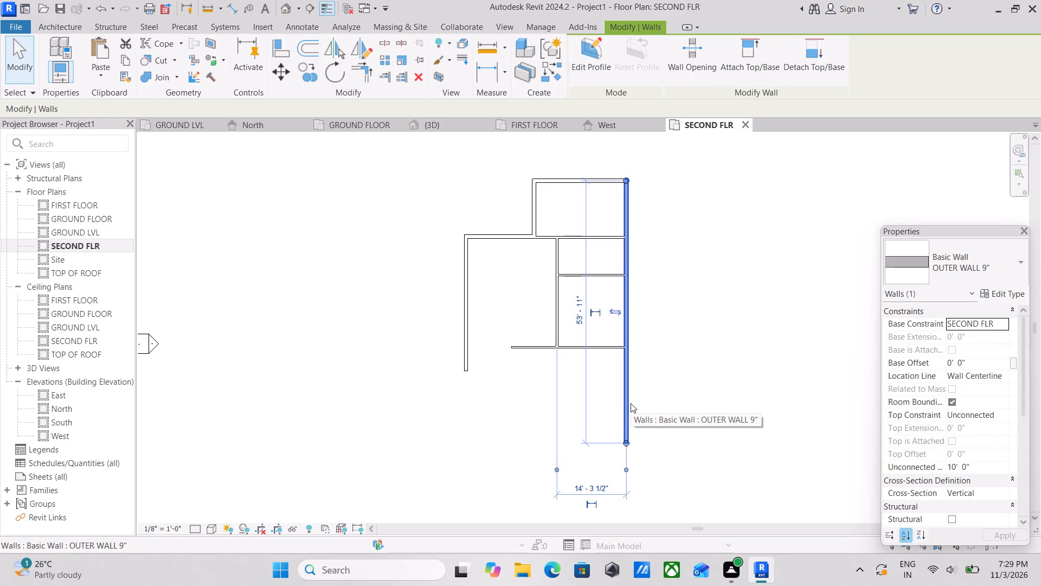
scroll(630, 406, "up", 2)
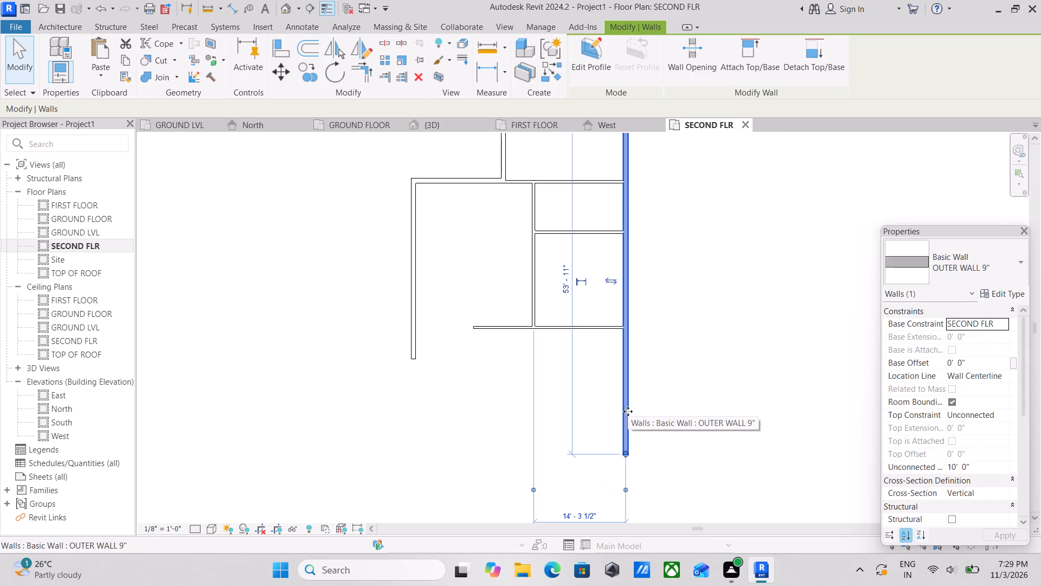
scroll(625, 429, "up", 1)
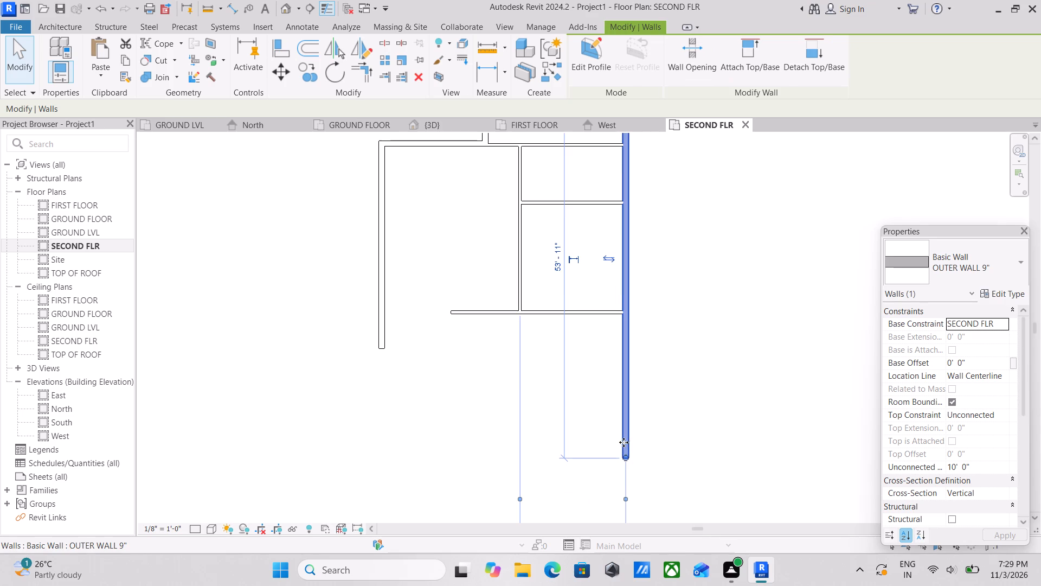
left_click_drag(625, 458, 628, 383)
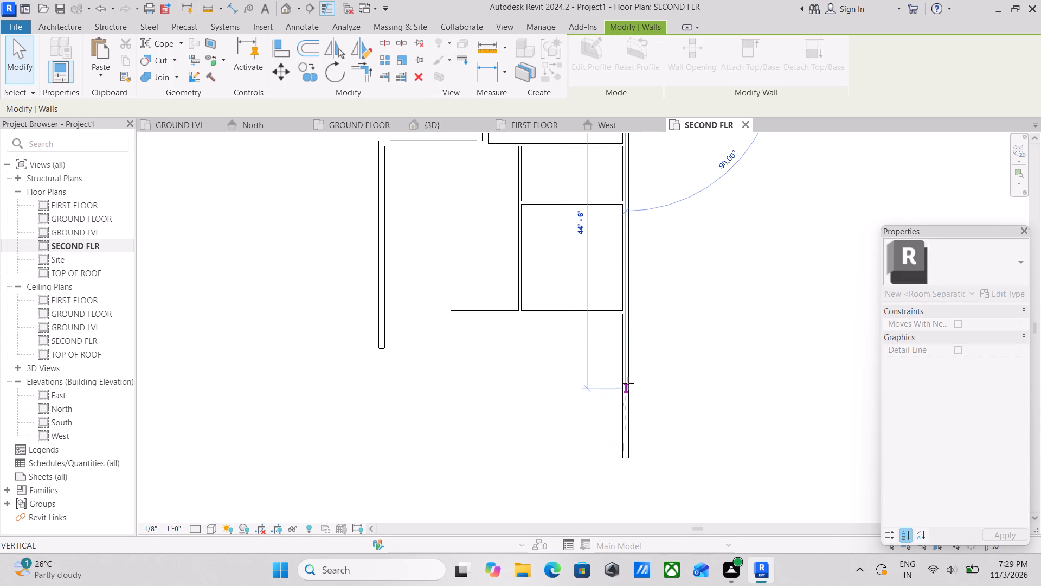
left_click_drag(628, 383, 627, 317)
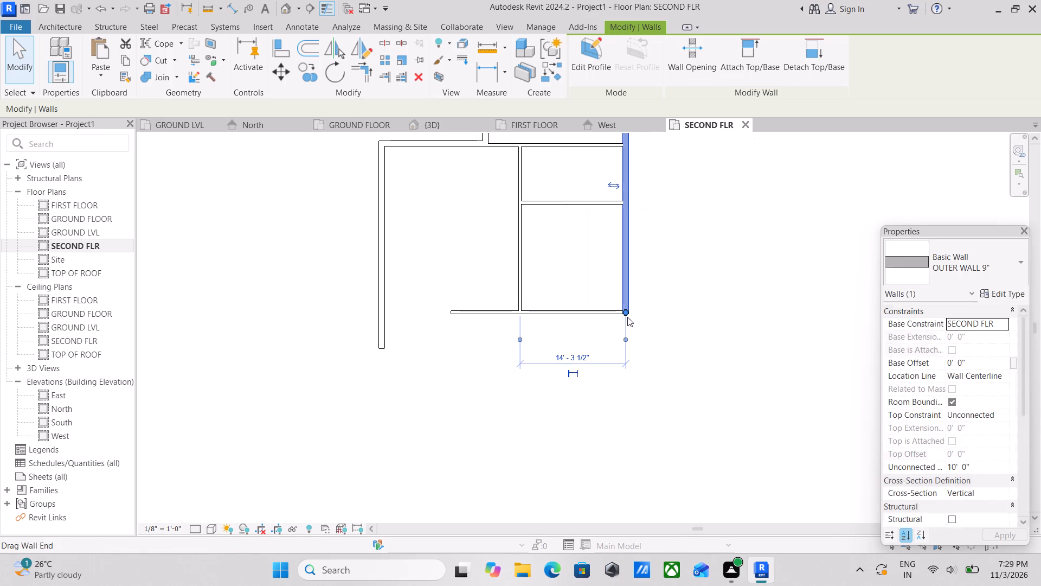
scroll(627, 324, "down", 3)
middle_click_drag(627, 324, 645, 378)
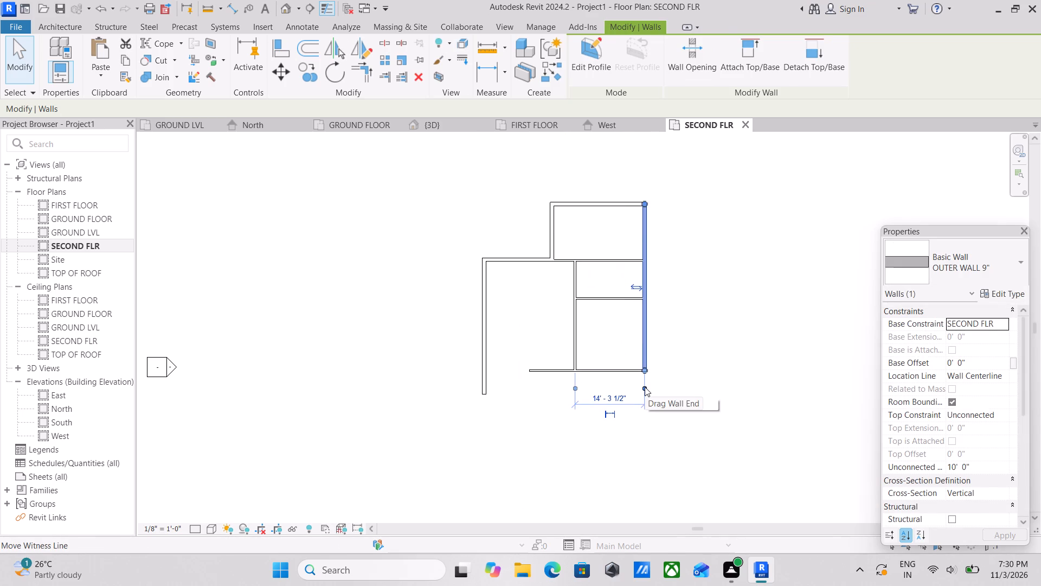
key("Escape")
key("Escape")
Delete the southernmost horizontal 5" inner wall joining the middle partition and the east outer wall.
scroll(645, 378, "up", 6)
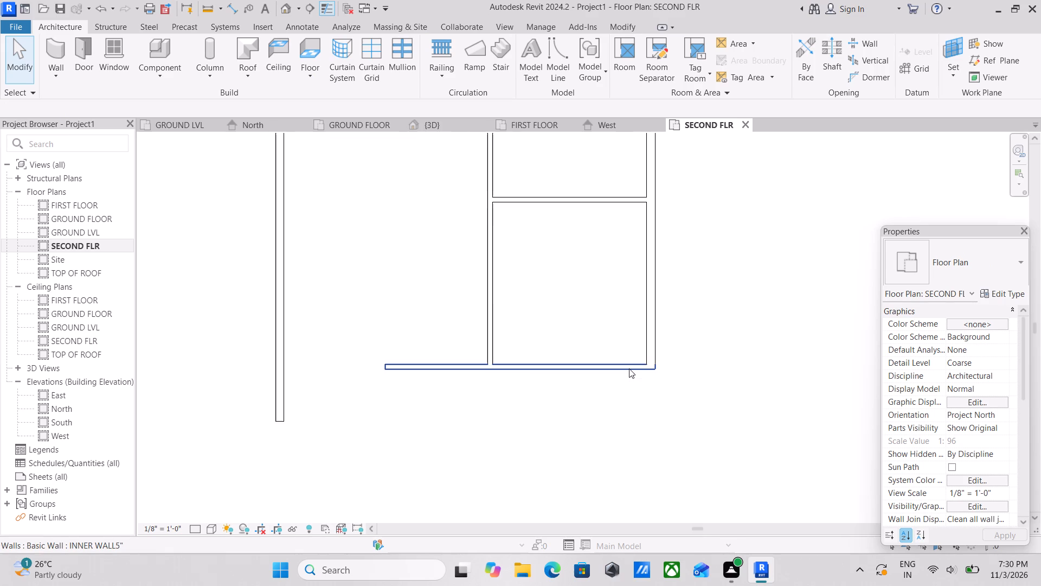
left_click(629, 368)
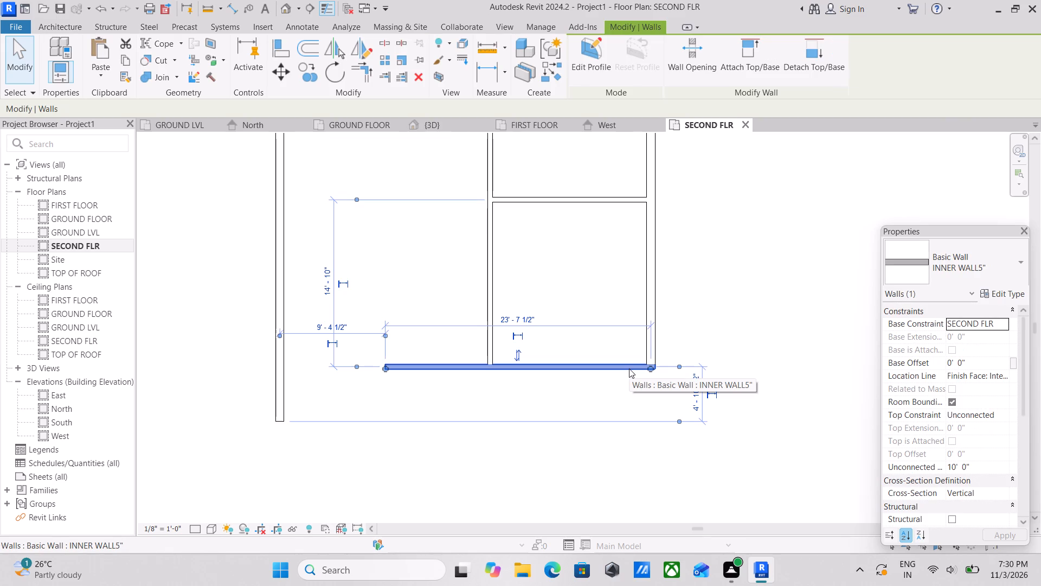
right_click(629, 368)
left_click(653, 372)
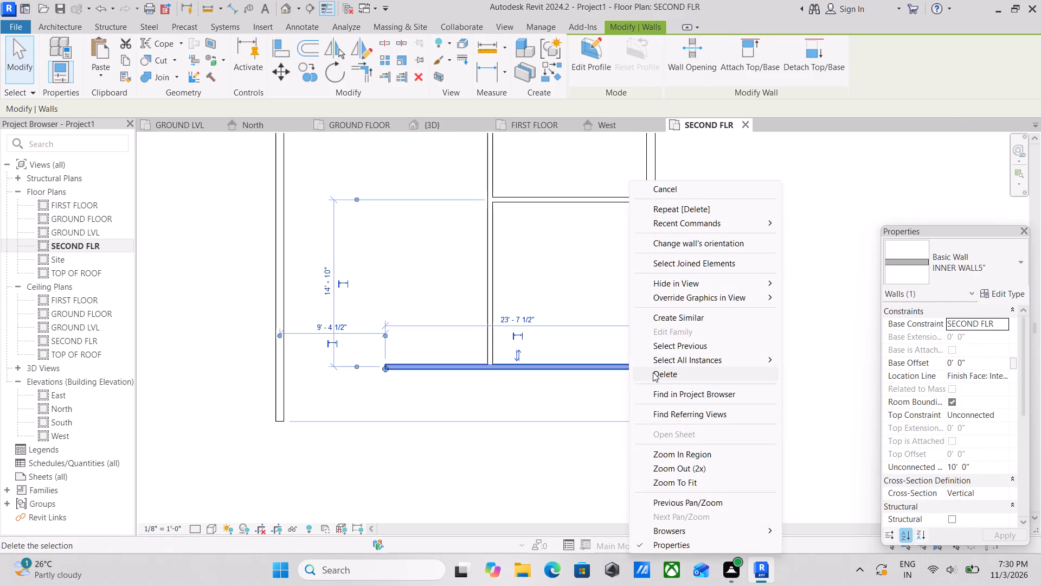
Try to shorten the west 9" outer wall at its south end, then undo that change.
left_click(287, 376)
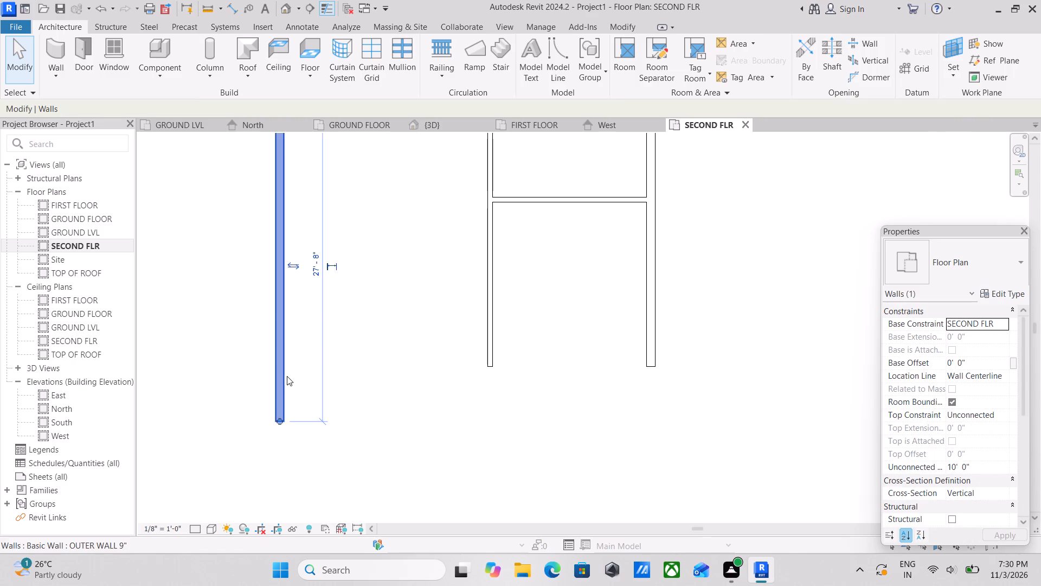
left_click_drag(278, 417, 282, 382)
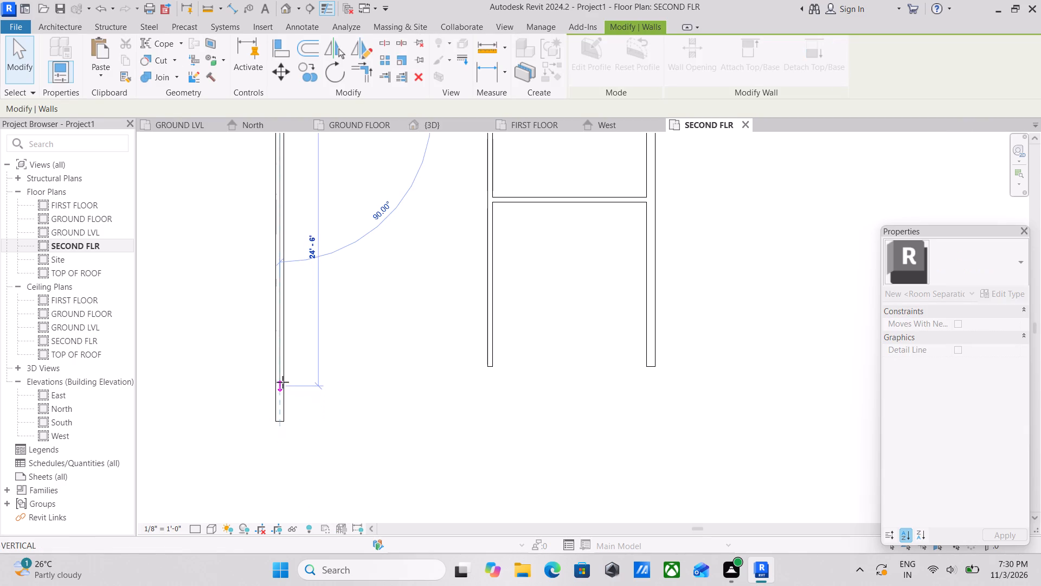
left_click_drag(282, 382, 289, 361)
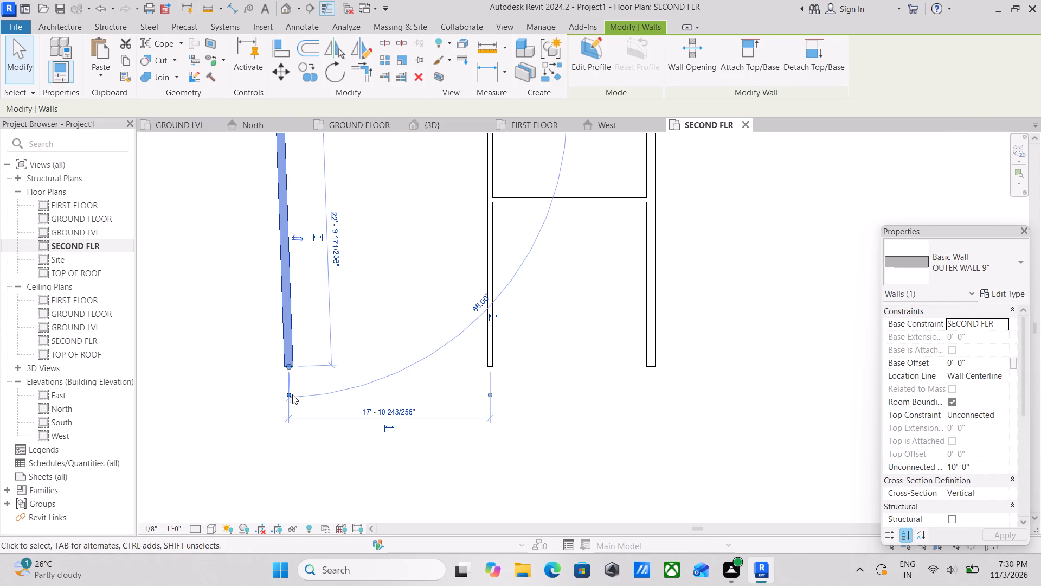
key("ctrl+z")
Shorten the west 9" outer wall to 22'-9 1/2", bringing its south end level with the partition and east wall ends.
left_click(280, 403)
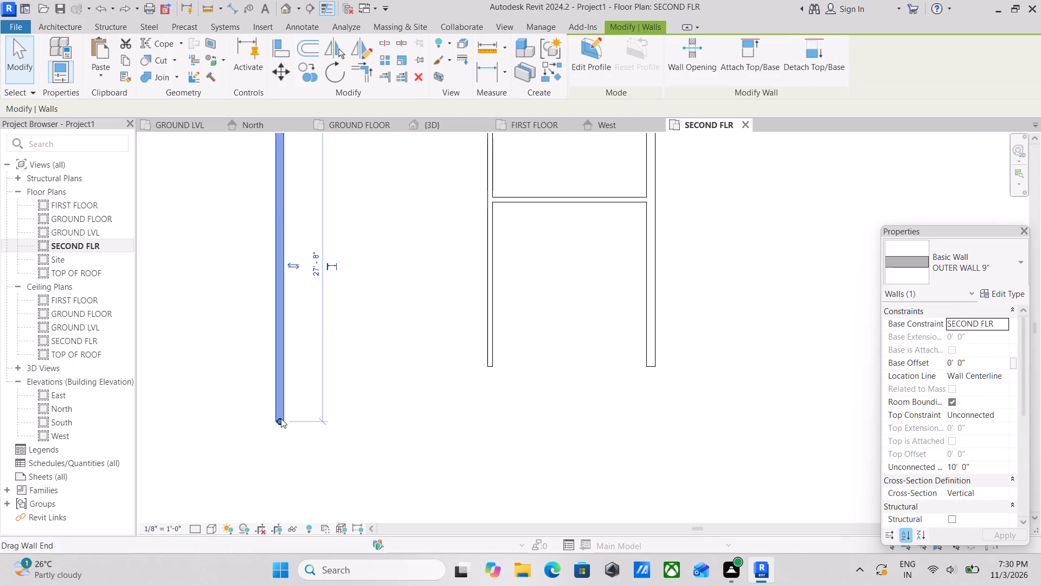
left_click_drag(280, 419, 280, 371)
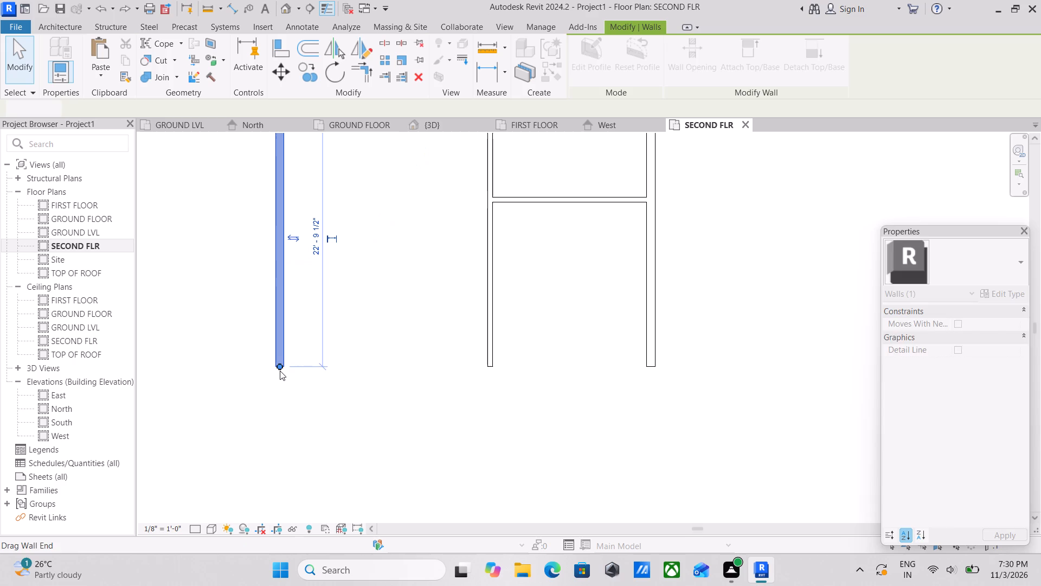
scroll(416, 403, "down", 1)
key("Escape")
Start the Wall tool for second-floor walls, with the top constraint up to level TOP OF ROOF.
scroll(427, 406, "down", 1)
middle_click_drag(427, 406, 435, 428)
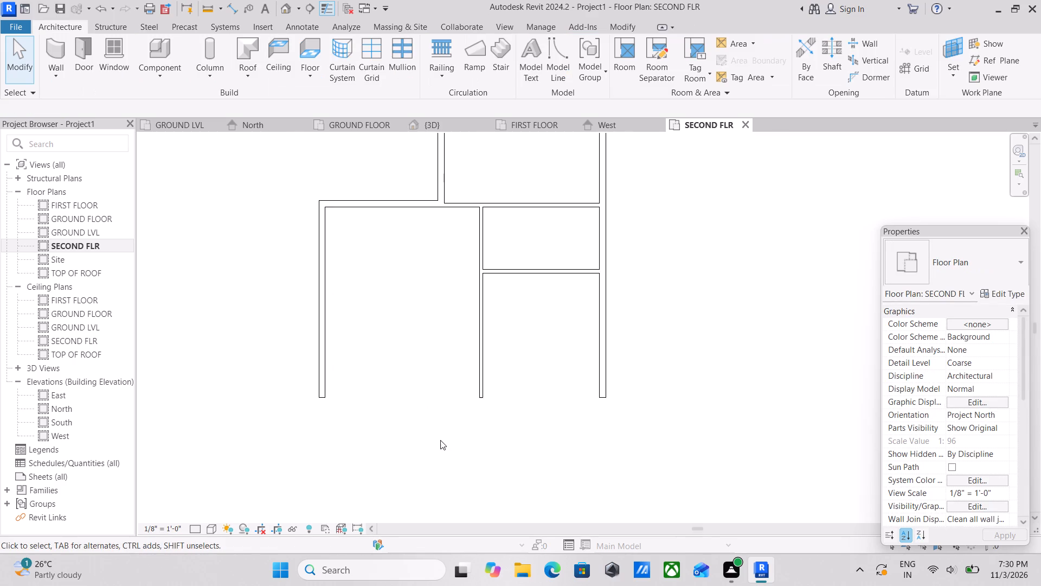
scroll(440, 440, "down", 1)
middle_click_drag(439, 442, 442, 485)
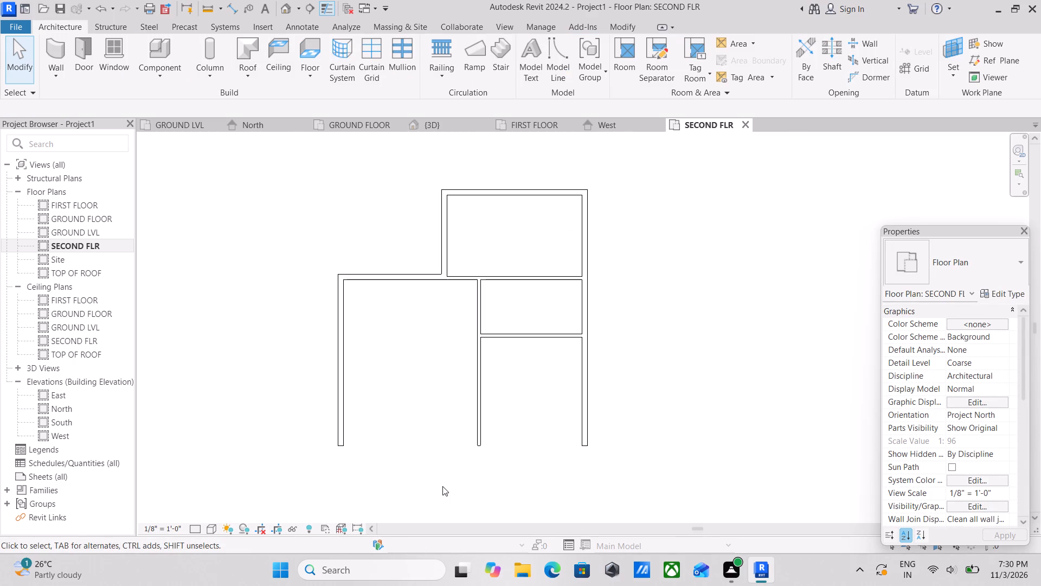
type("wa")
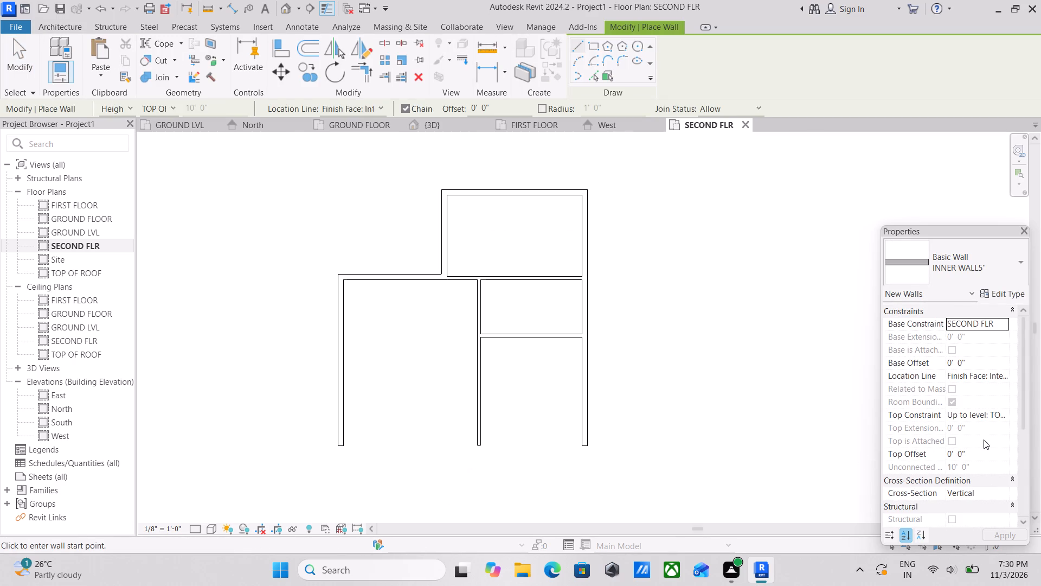
scroll(996, 437, "up", 1)
left_click(1003, 415)
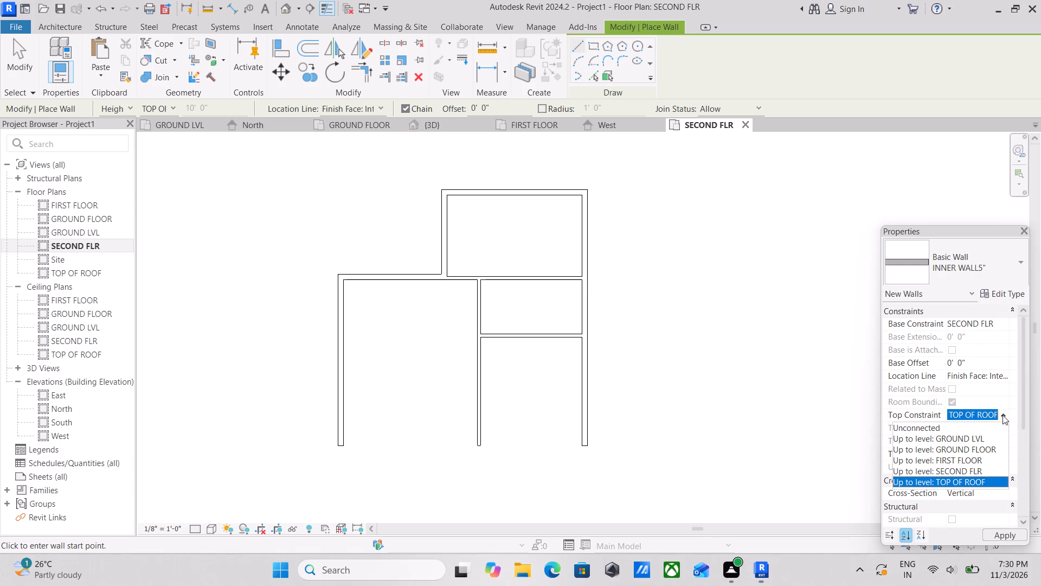
left_click(1003, 415)
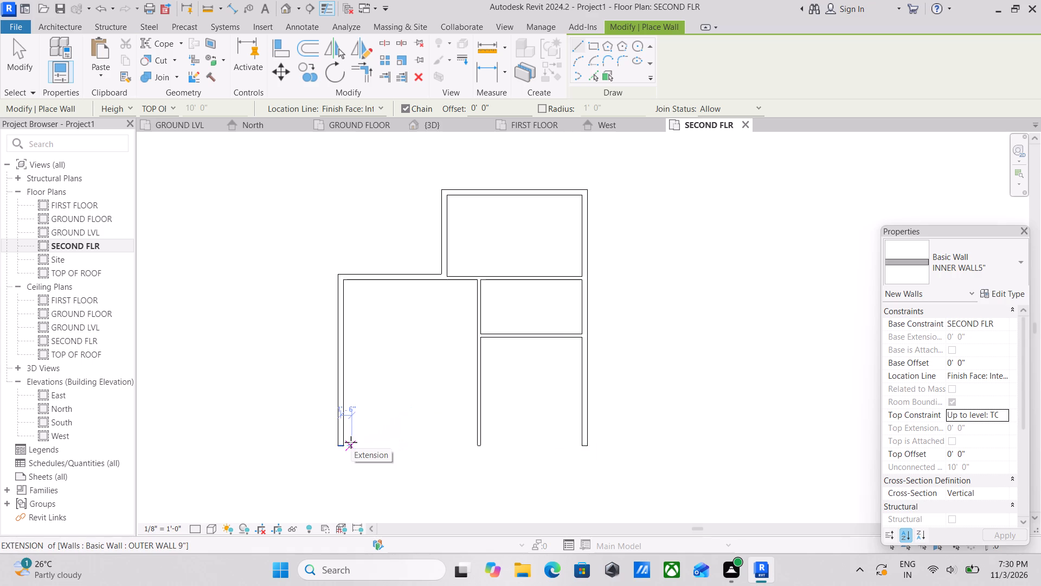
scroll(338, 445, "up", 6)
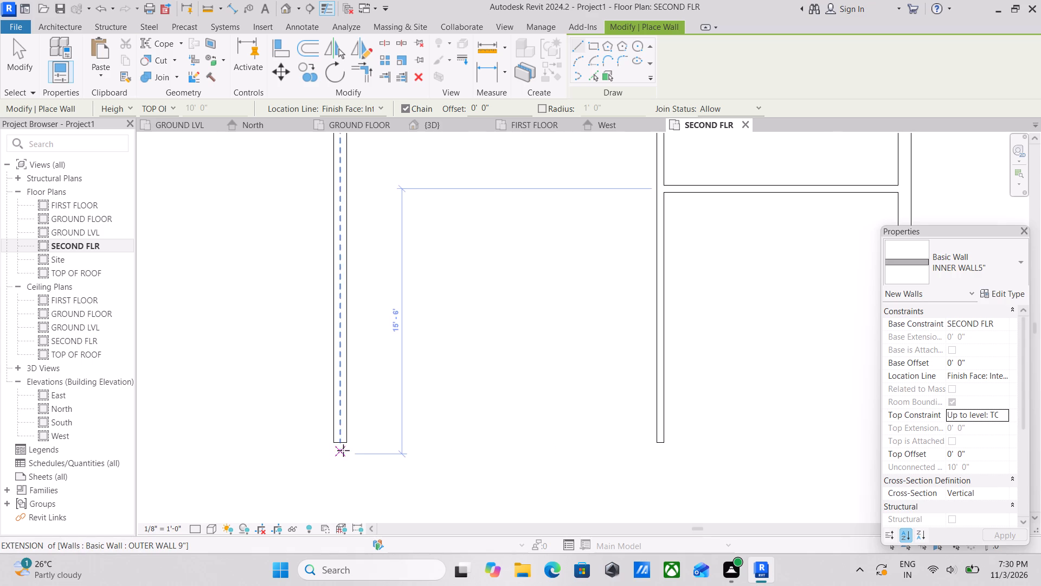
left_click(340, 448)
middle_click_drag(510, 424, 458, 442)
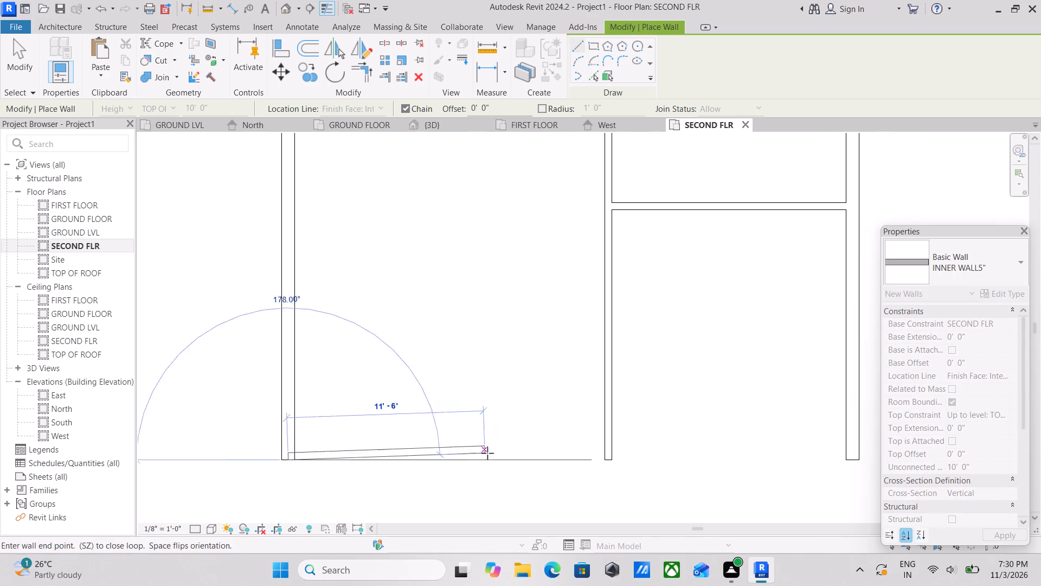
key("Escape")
Draw a 33'-0" OUTER WALL 9" wall along the south side, joining the south ends of the west and east outer walls.
left_click(976, 272)
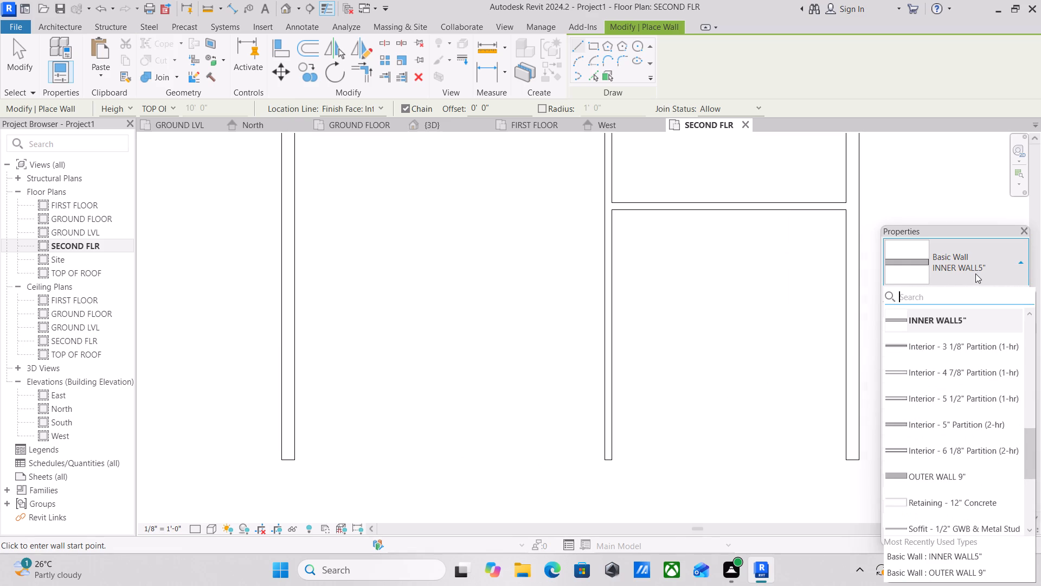
scroll(999, 436, "down", 3)
scroll(994, 437, "up", 4)
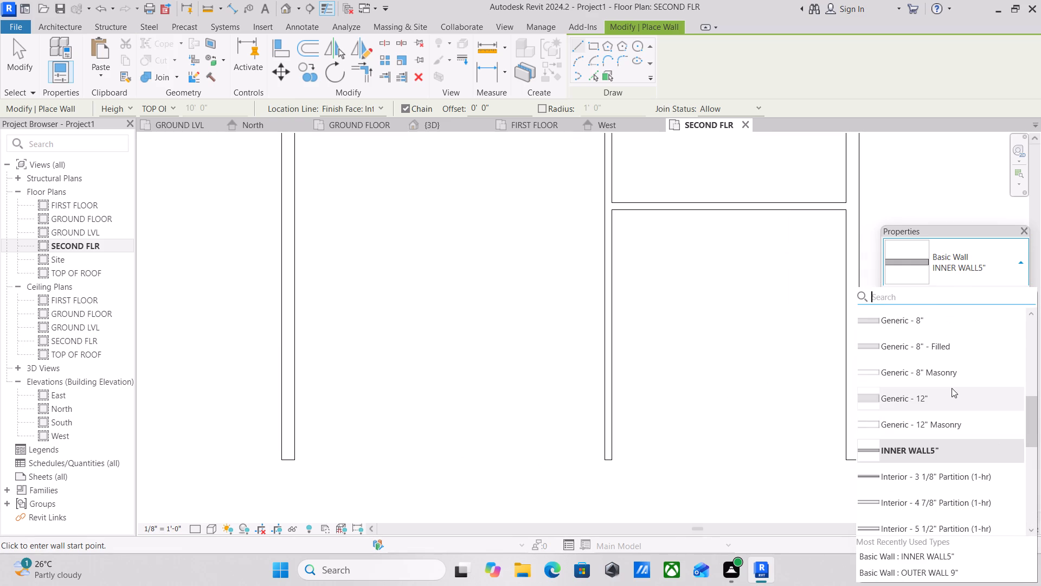
scroll(936, 382, "down", 1)
scroll(930, 406, "up", 4)
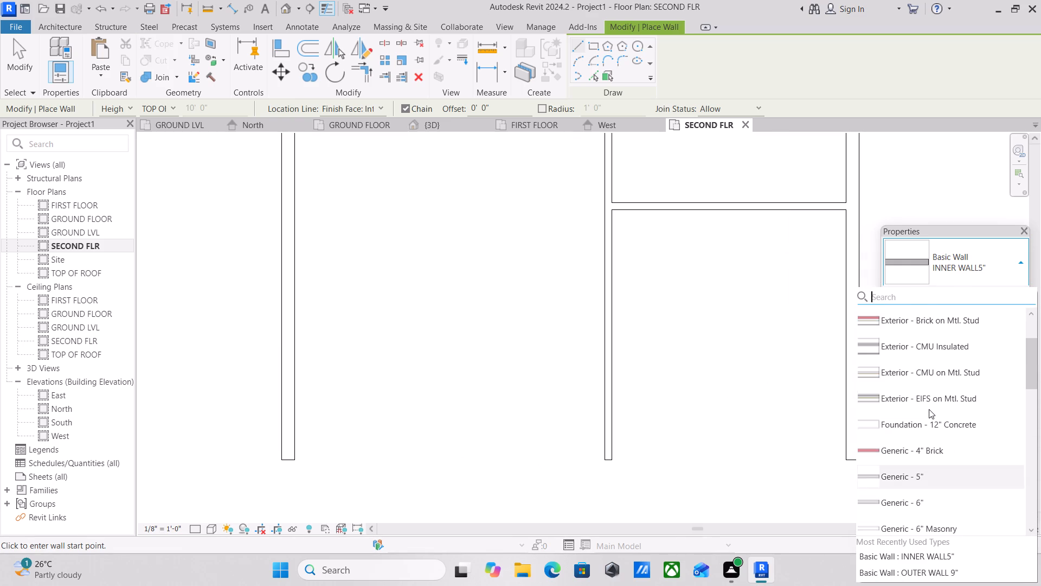
scroll(929, 409, "down", 6)
scroll(929, 409, "up", 2)
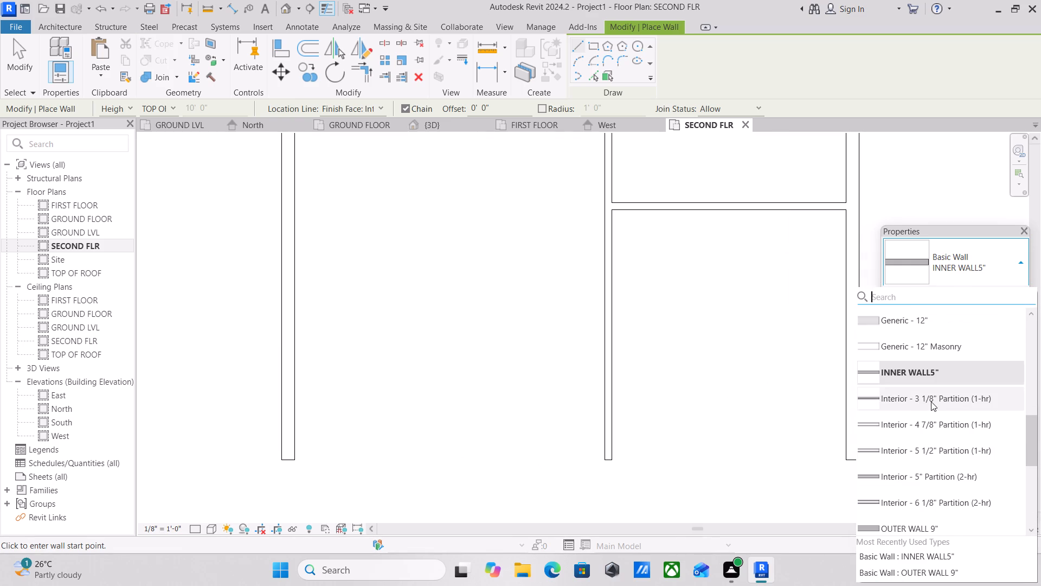
scroll(931, 402, "up", 1)
scroll(907, 472, "down", 4)
scroll(937, 486, "up", 1)
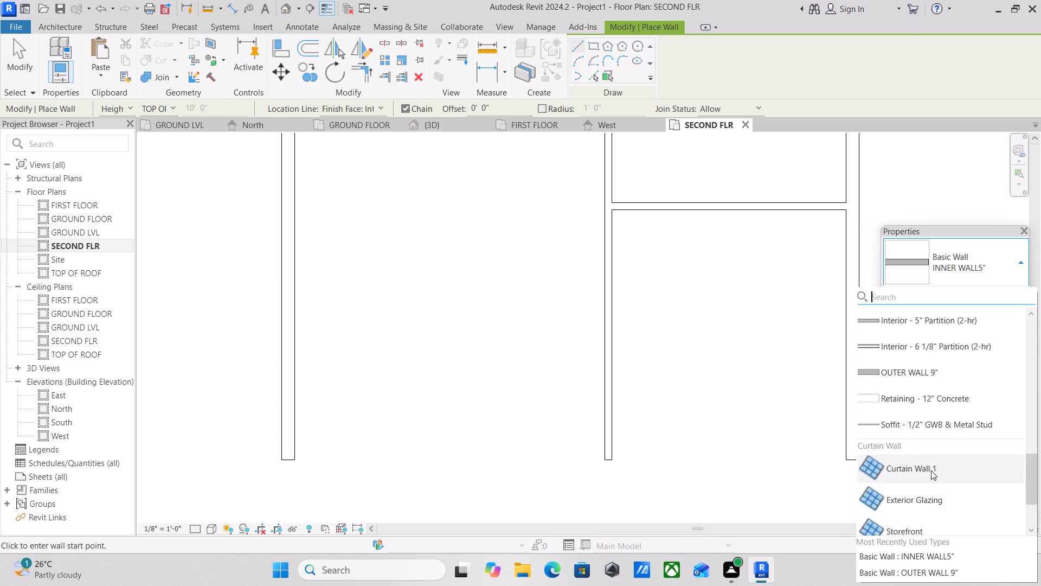
scroll(930, 457, "up", 2)
scroll(949, 482, "down", 1)
scroll(940, 488, "up", 3)
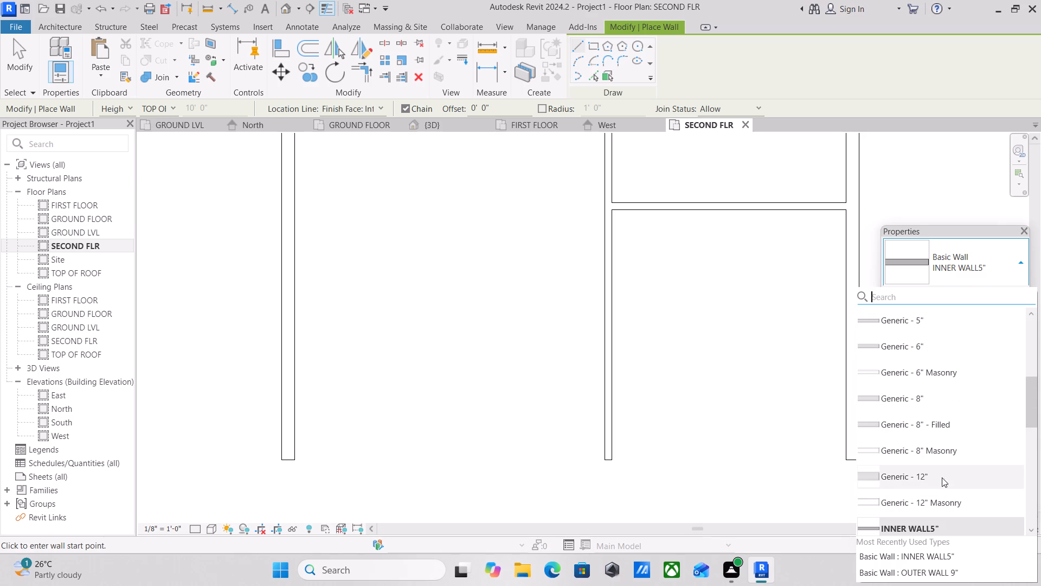
scroll(929, 422, "down", 2)
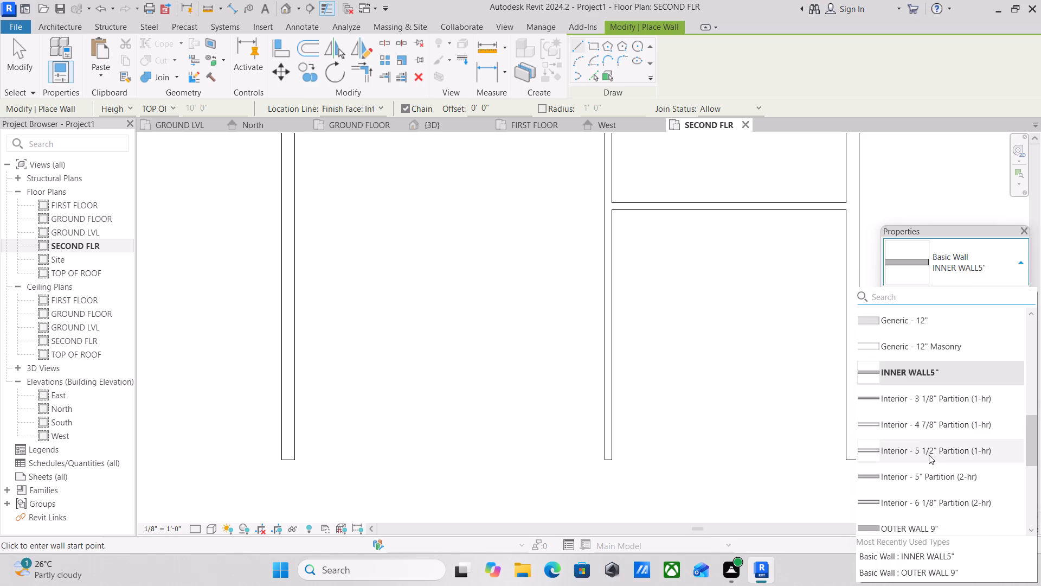
left_click(939, 524)
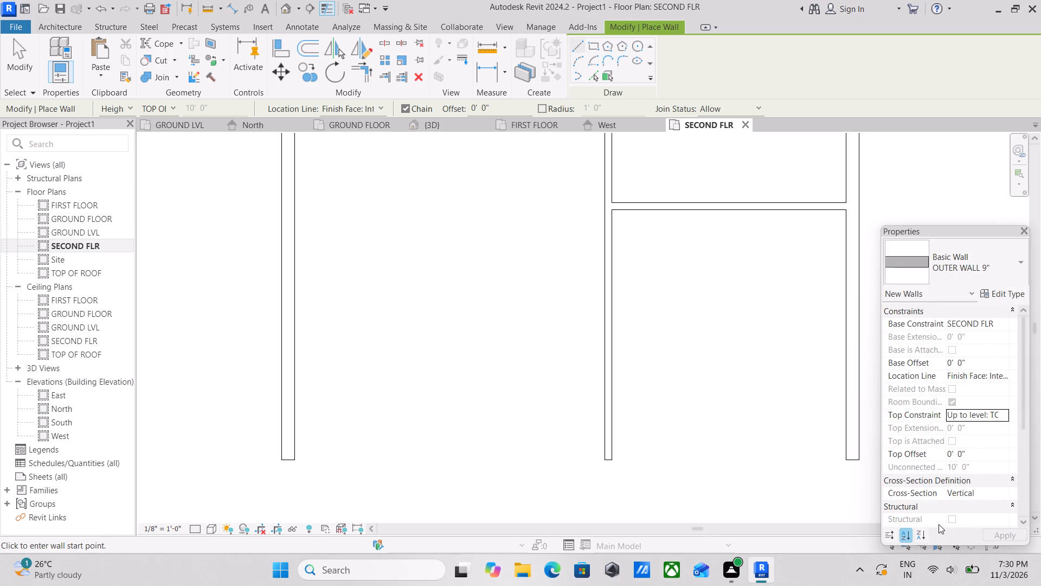
scroll(684, 443, "down", 2)
scroll(601, 462, "down", 2)
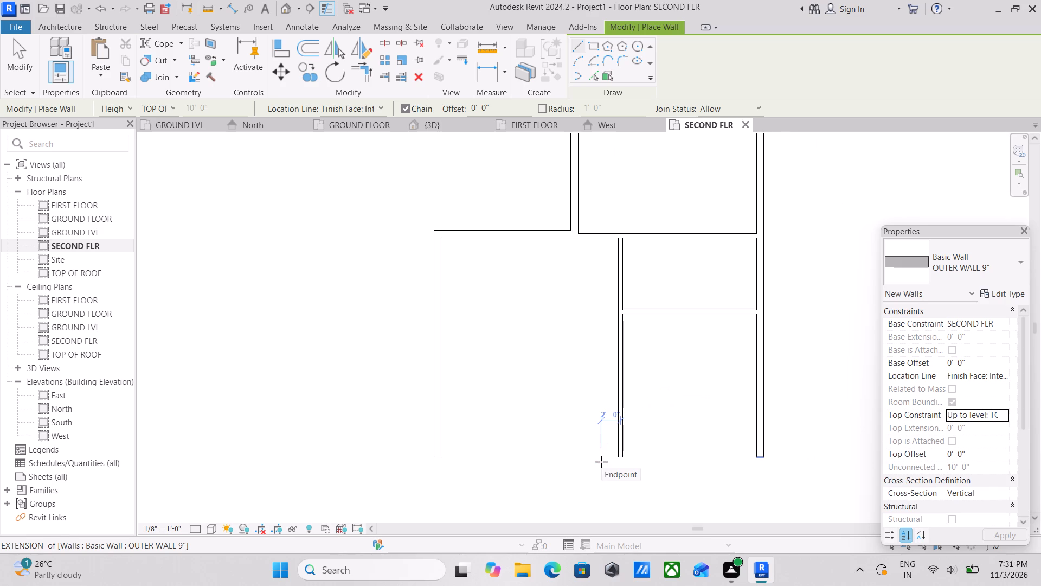
left_click(436, 457)
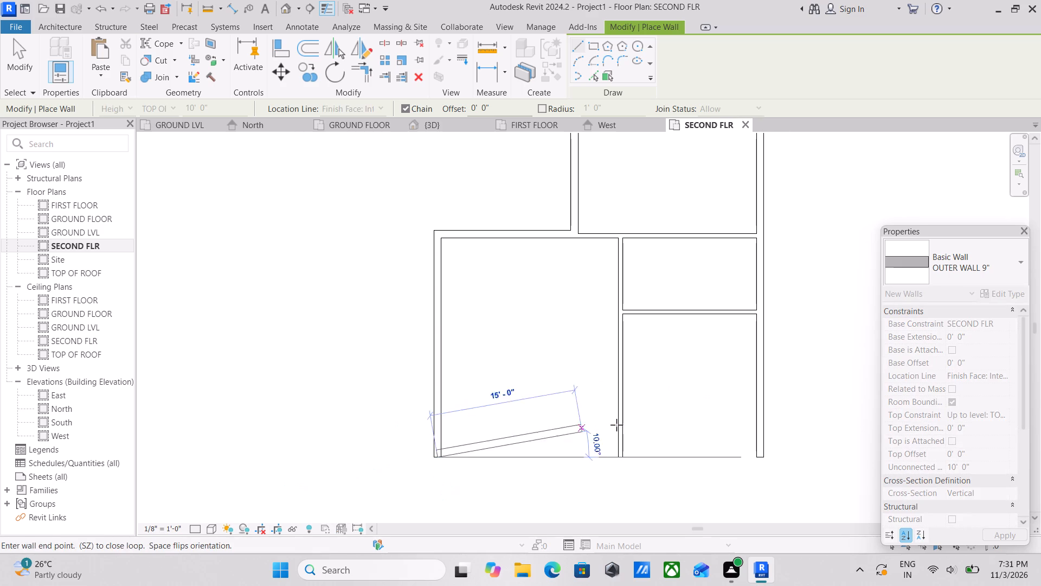
left_click(760, 460)
key("Escape")
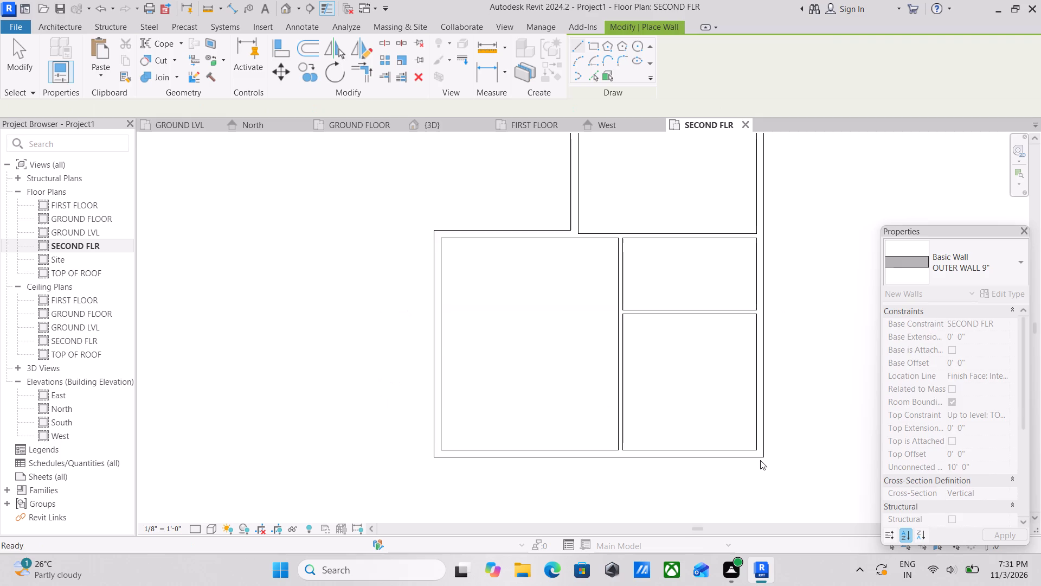
key("Escape")
scroll(703, 418, "down", 3)
scroll(746, 387, "down", 4)
key("Escape")
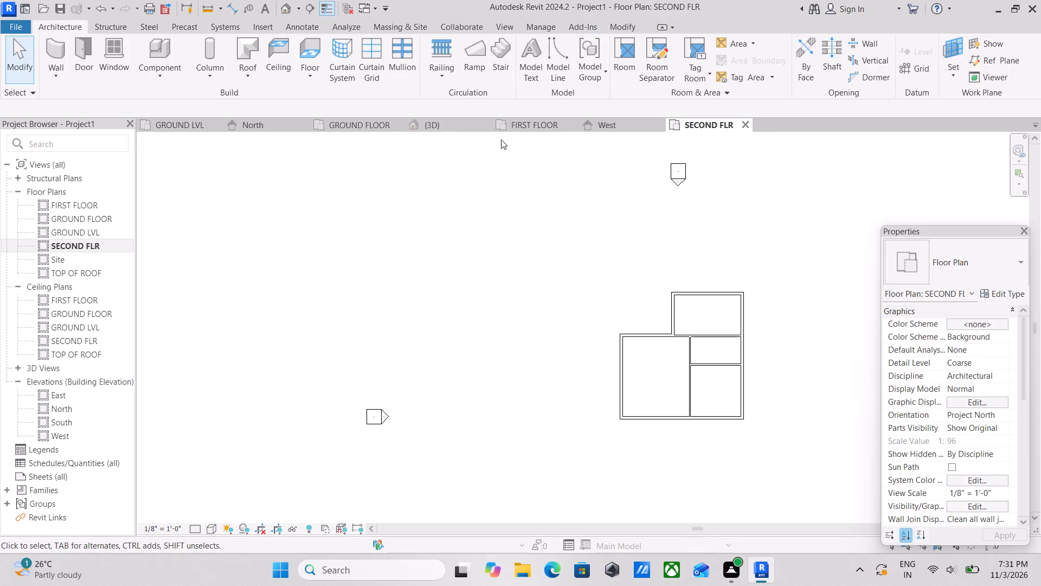
Move the vertical 5" inner partition west to about 14'-0 1/2" from the west outer wall.
scroll(706, 374, "up", 3)
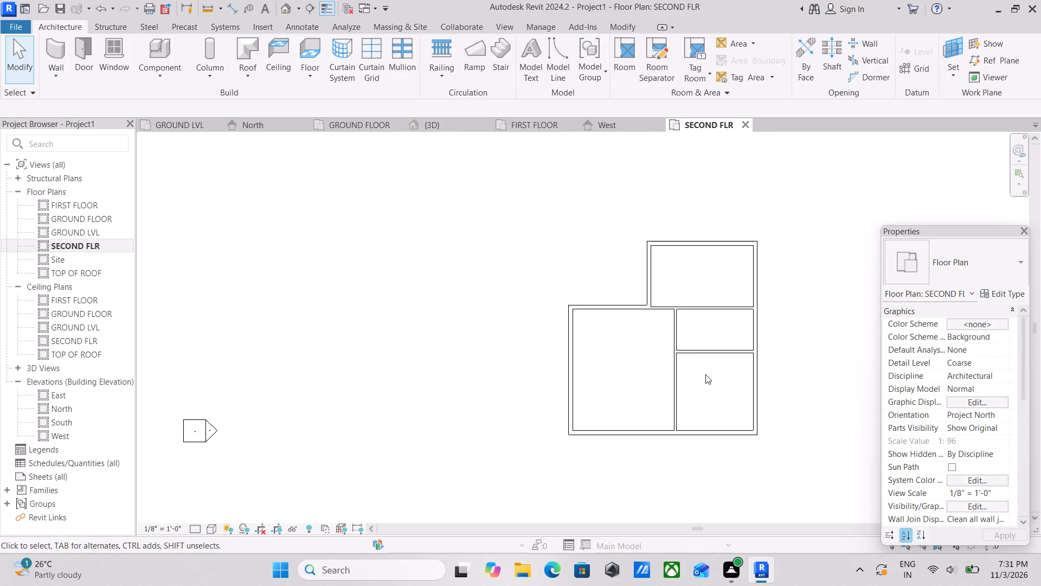
scroll(705, 374, "up", 3)
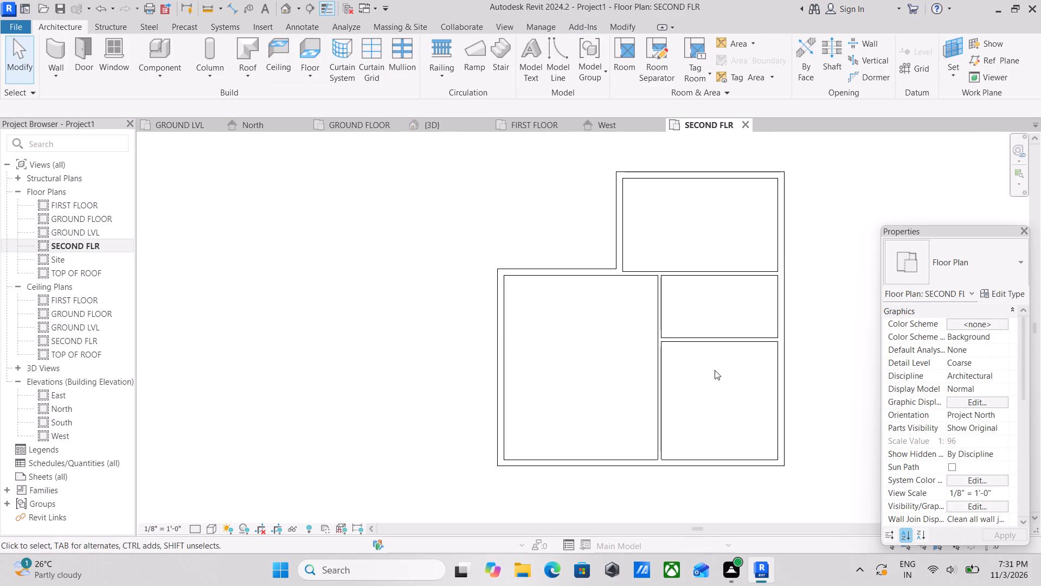
scroll(716, 377, "up", 1)
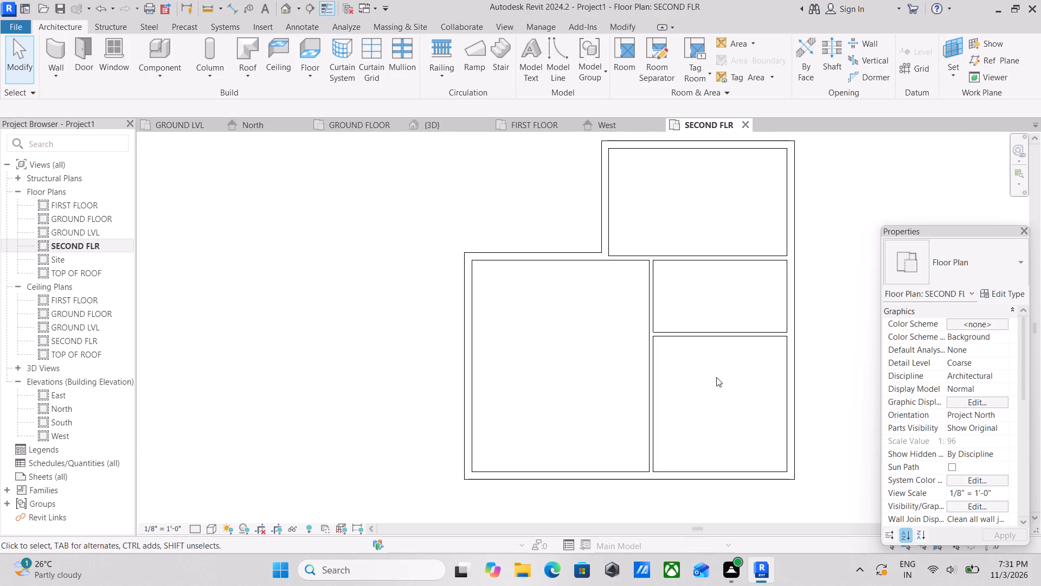
left_click(645, 374)
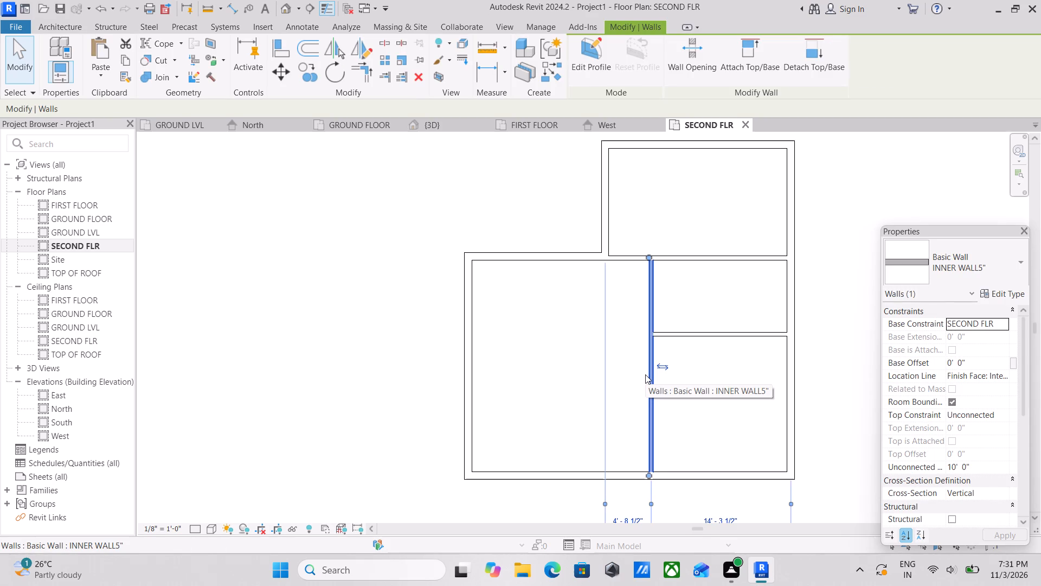
key("Left")
key("Left")
key("Left")
key("Left")
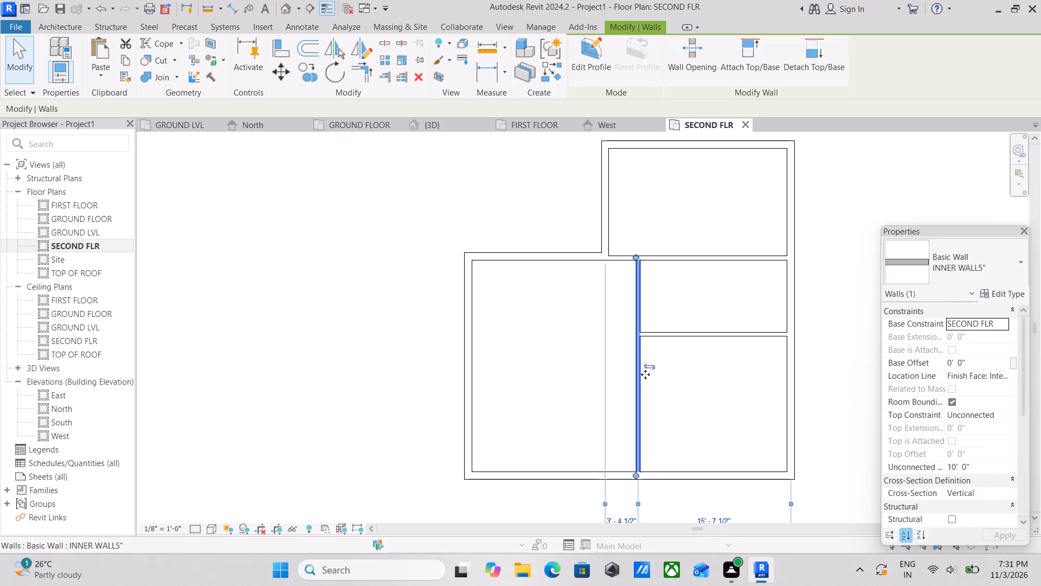
key("Left")
key("Left")
key("Left")
key("Left")
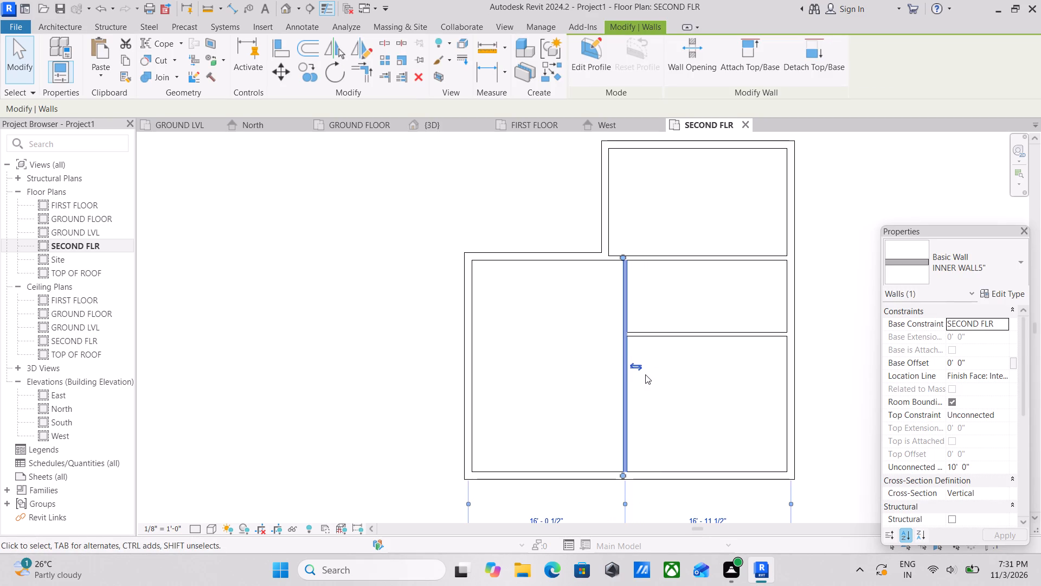
key("Left")
key("Left")
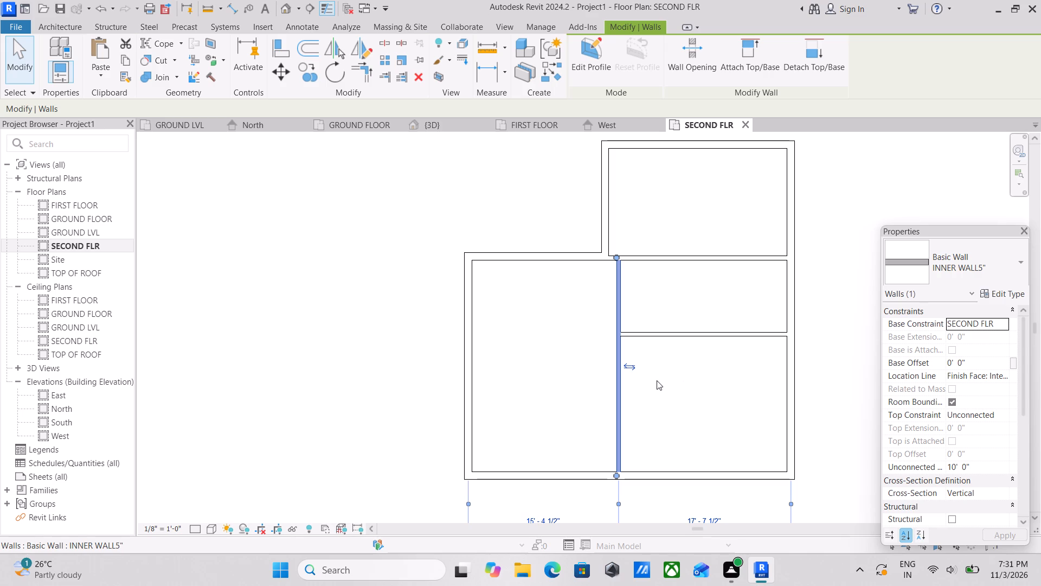
key("Left")
key("Left")
key("Left")
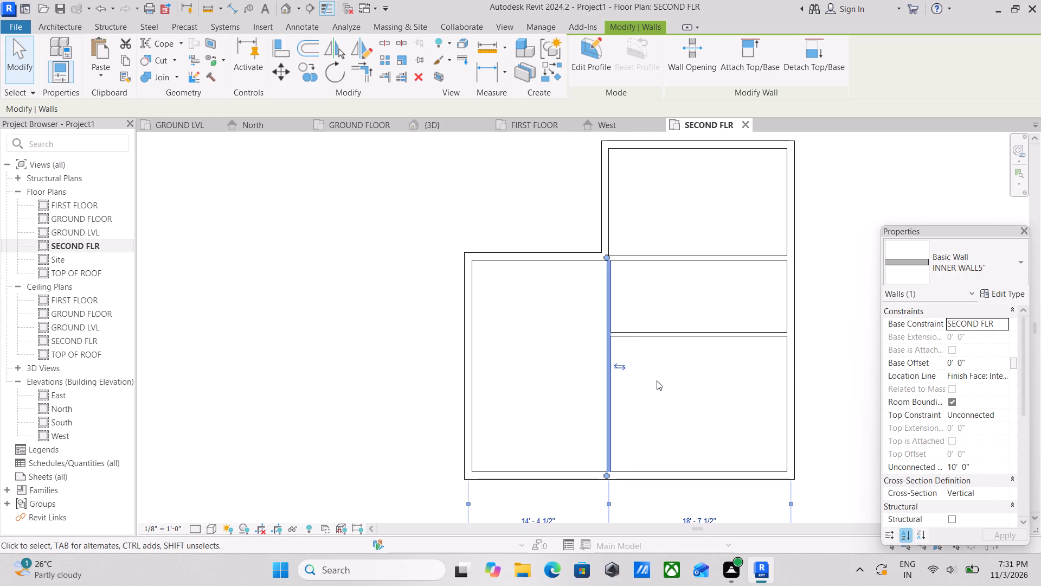
key("Left")
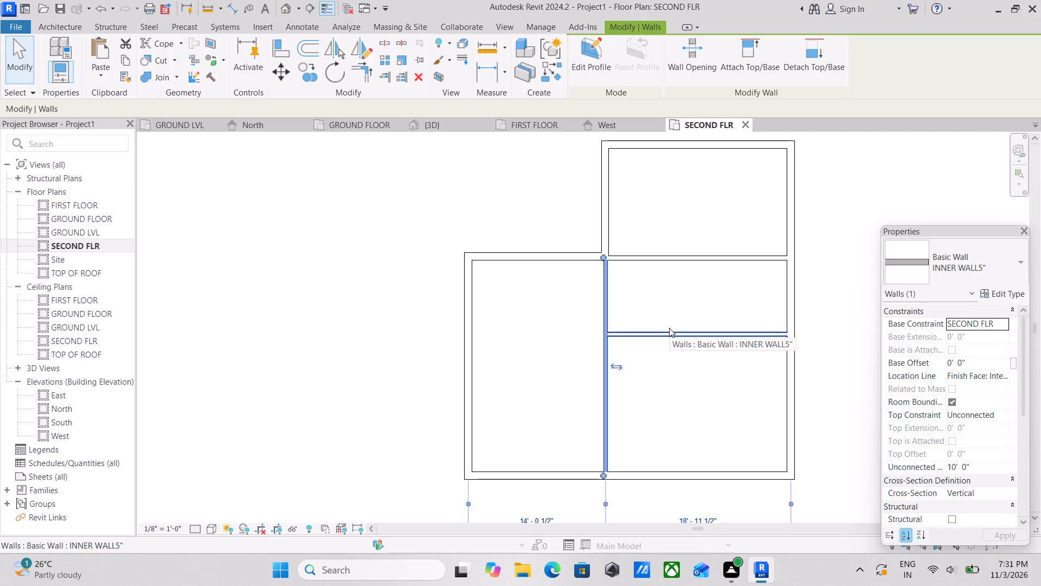
scroll(690, 323, "up", 2)
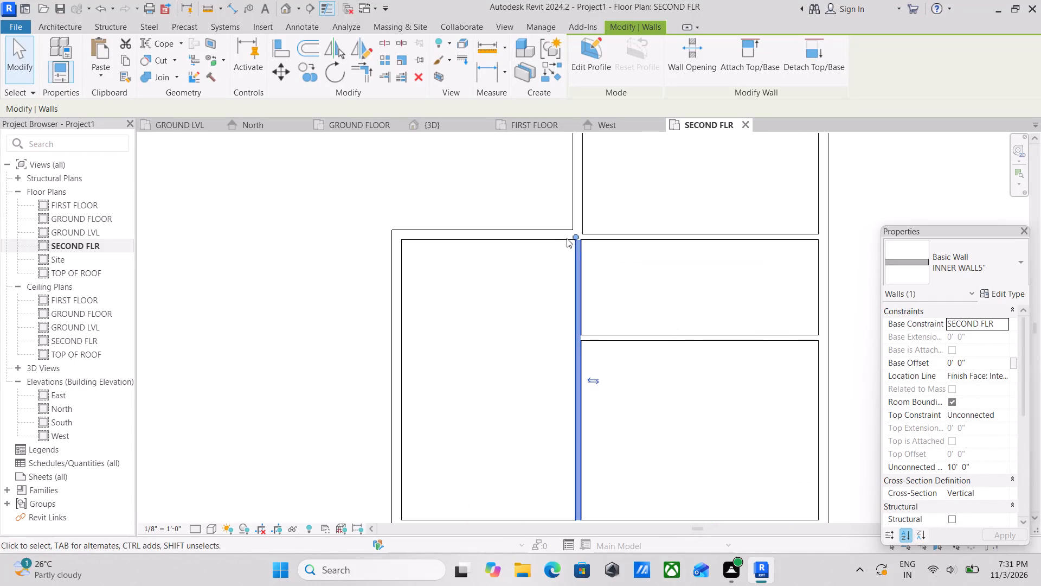
Shorten the vertical 5" partition from its north end, making it flush with the upper face of the horizontal partition it meets.
scroll(574, 240, "up", 2)
left_click_drag(573, 232, 575, 341)
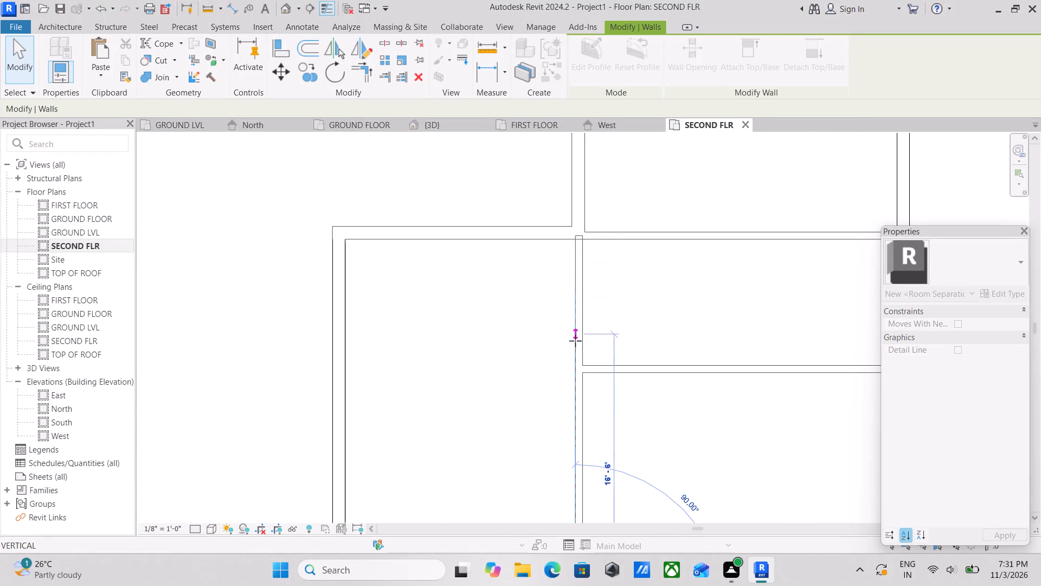
left_click_drag(575, 341, 576, 361)
scroll(568, 370, "up", 1)
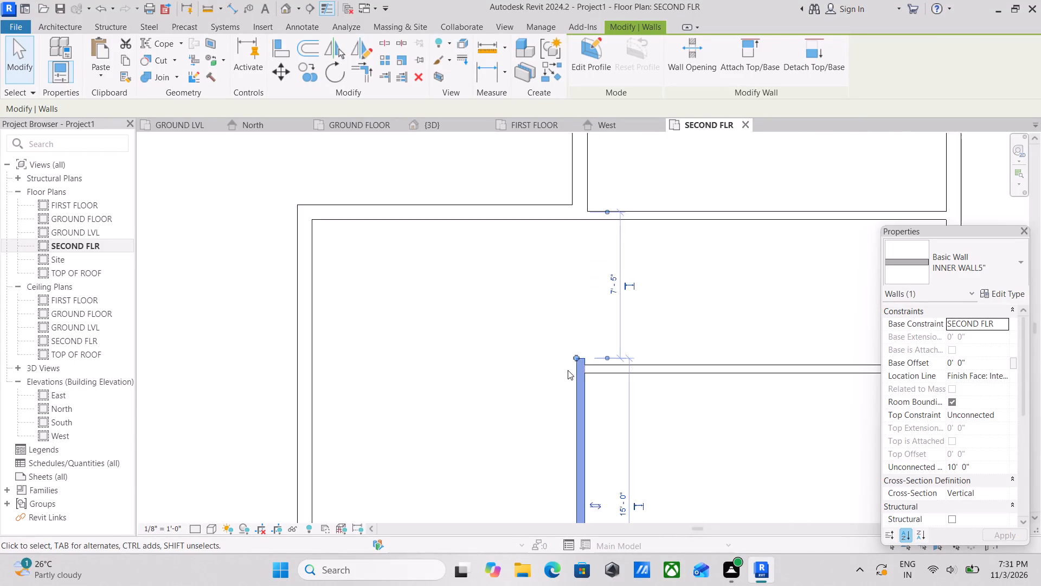
scroll(568, 370, "up", 6)
key("Escape")
left_click(602, 338)
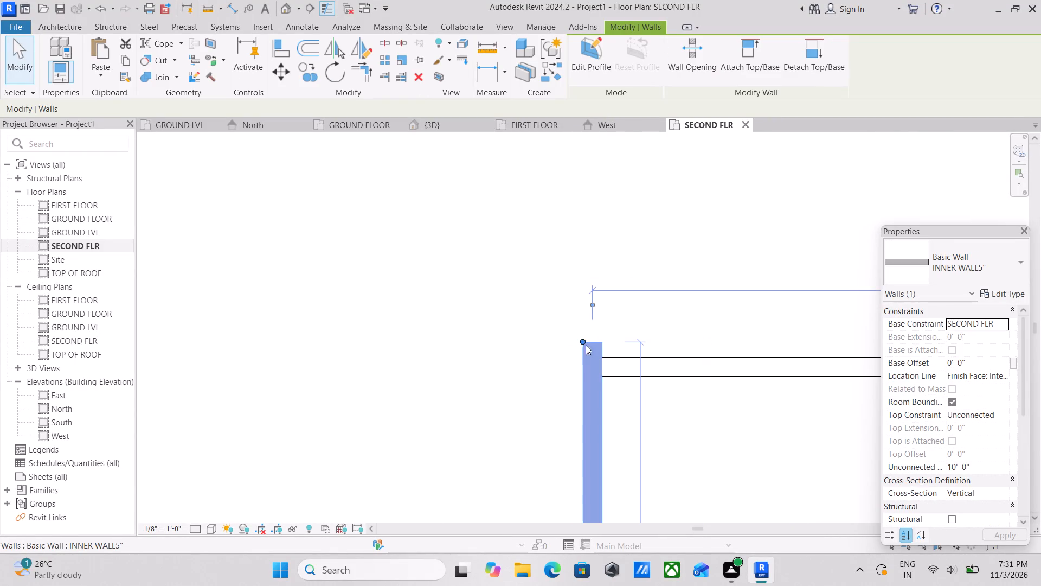
left_click_drag(579, 341, 584, 355)
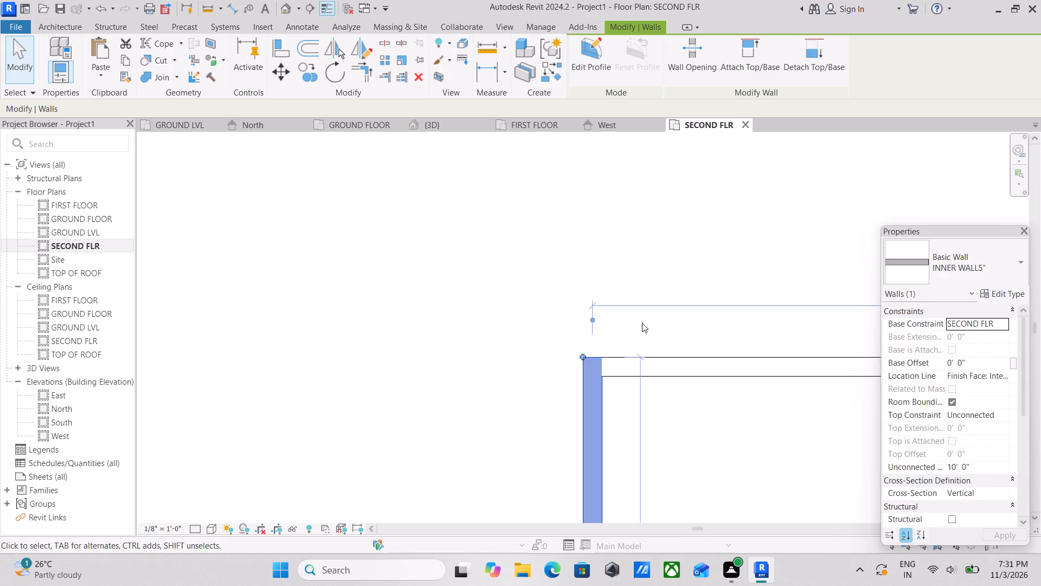
scroll(653, 314, "down", 3)
key("Escape")
Draw a vertical INNER WALL5" partition between the two horizontal partitions, about 9'-3" east of the shortened partition.
scroll(678, 275, "down", 2)
middle_click_drag(673, 282, 475, 371)
scroll(570, 328, "down", 2)
middle_click_drag(568, 328, 532, 340)
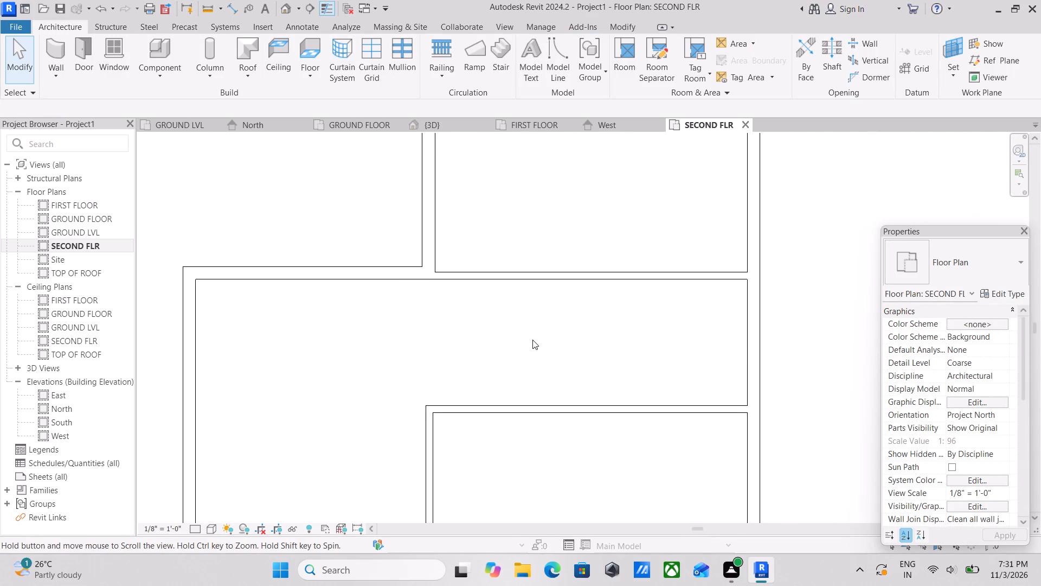
scroll(571, 336, "up", 2)
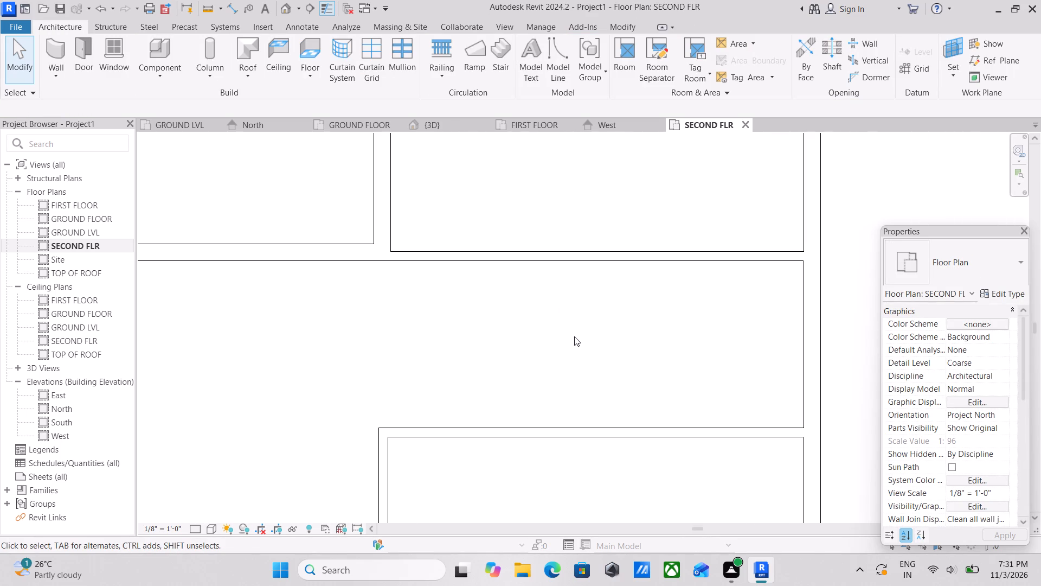
type("wa")
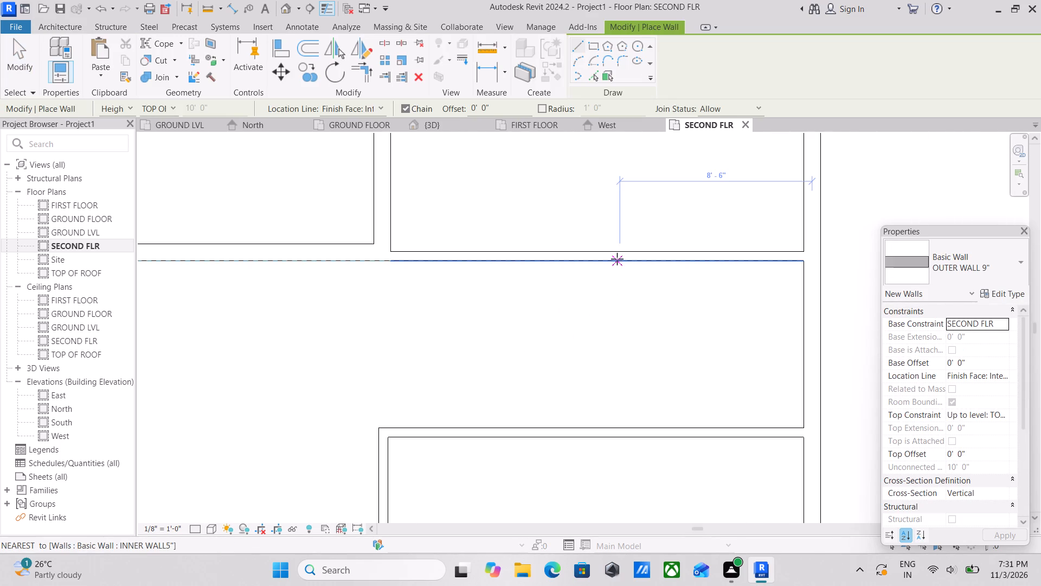
left_click(588, 255)
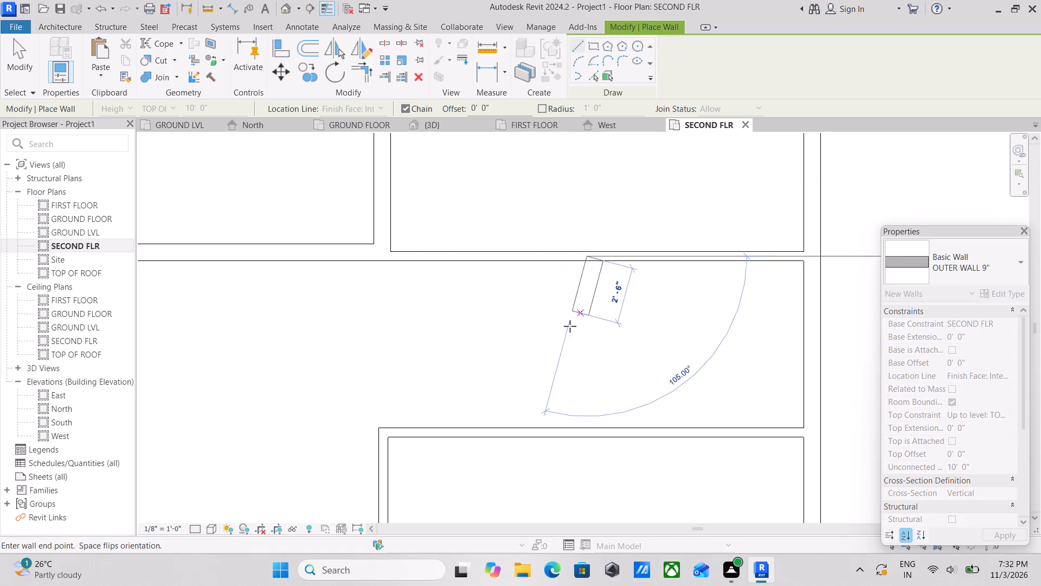
key("Escape")
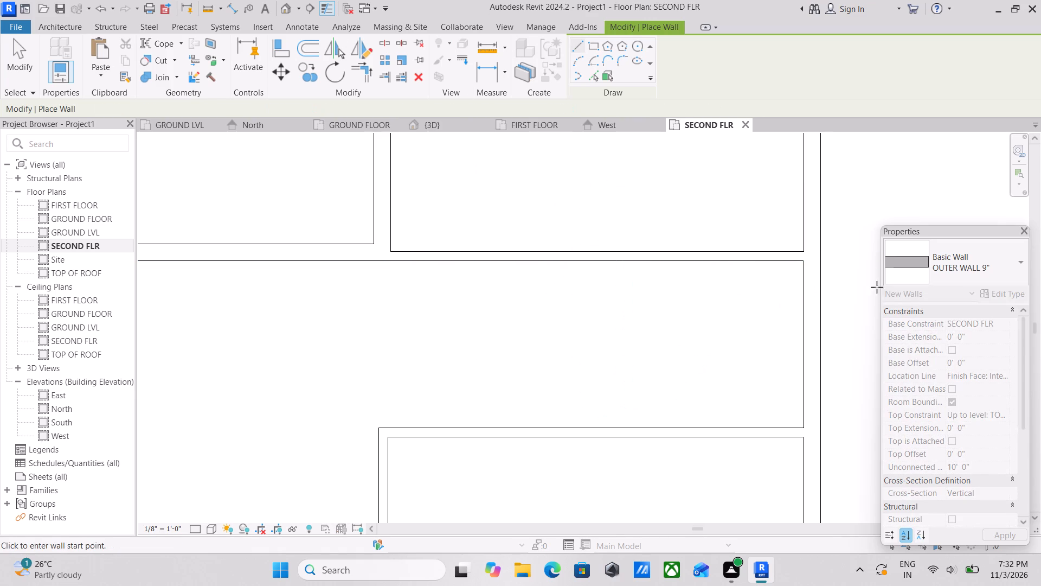
left_click(980, 273)
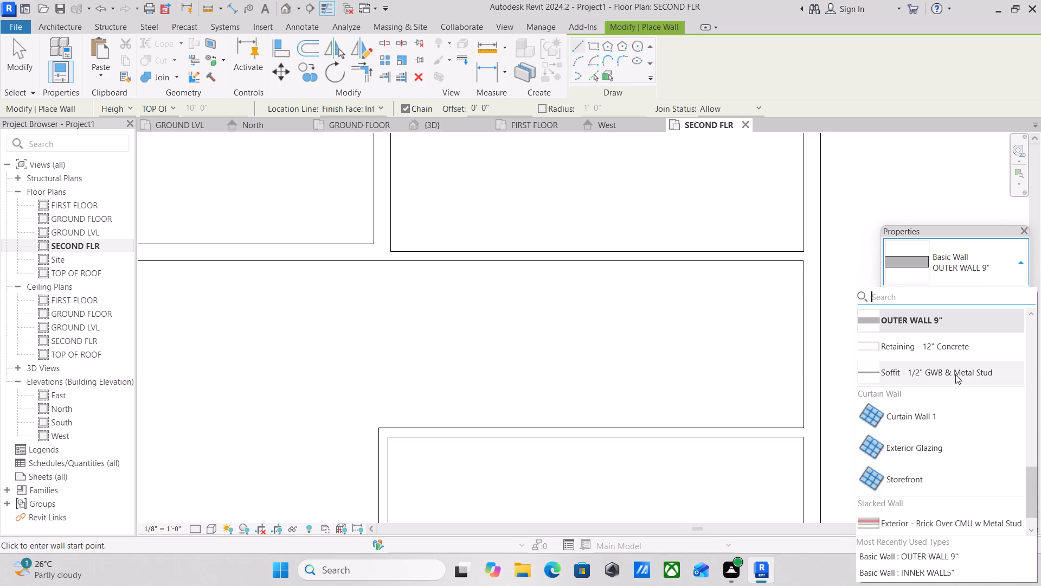
scroll(955, 374, "up", 7)
scroll(924, 409, "down", 3)
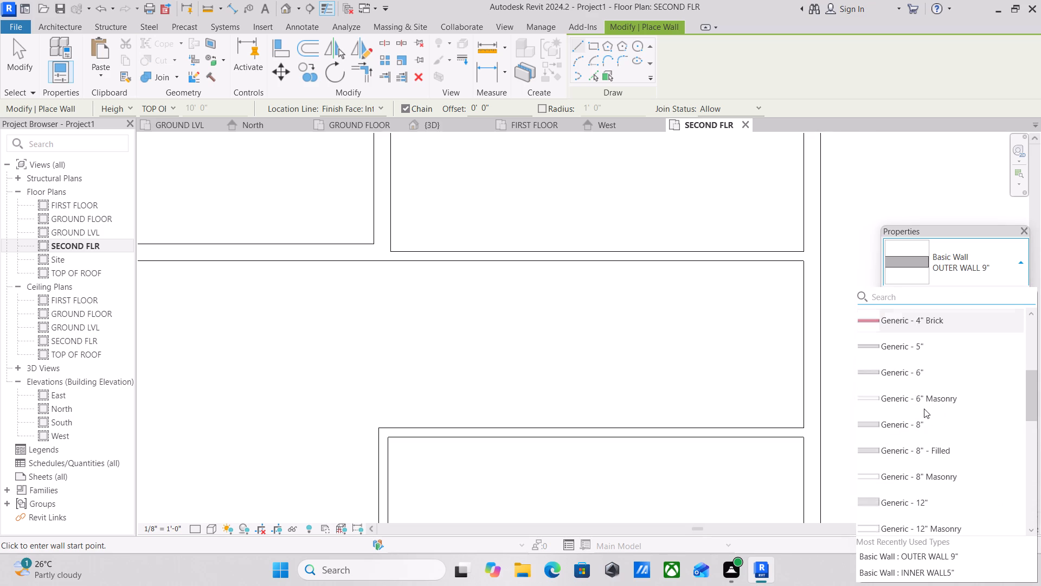
scroll(924, 409, "up", 6)
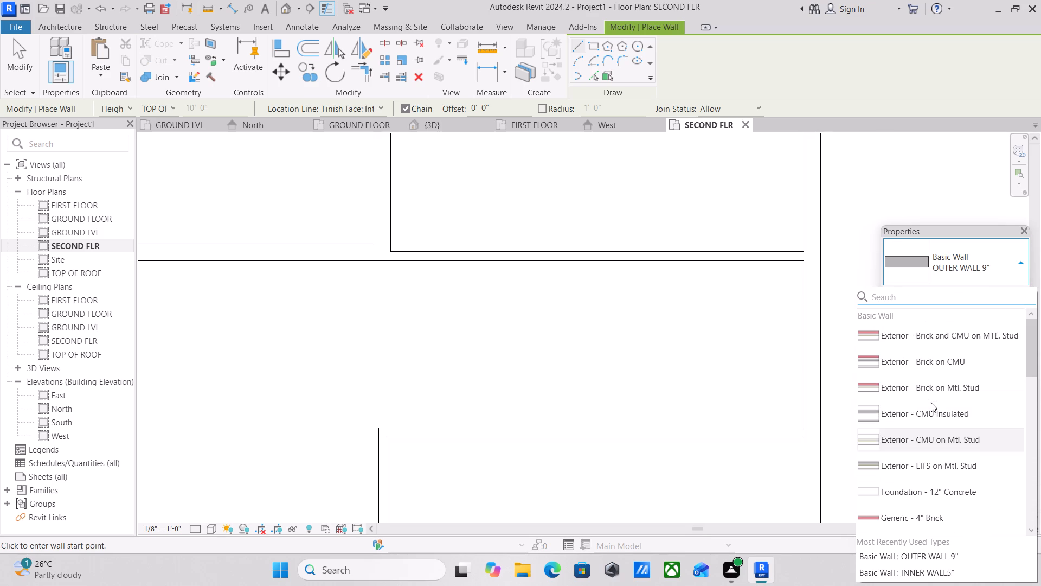
scroll(943, 367, "down", 9)
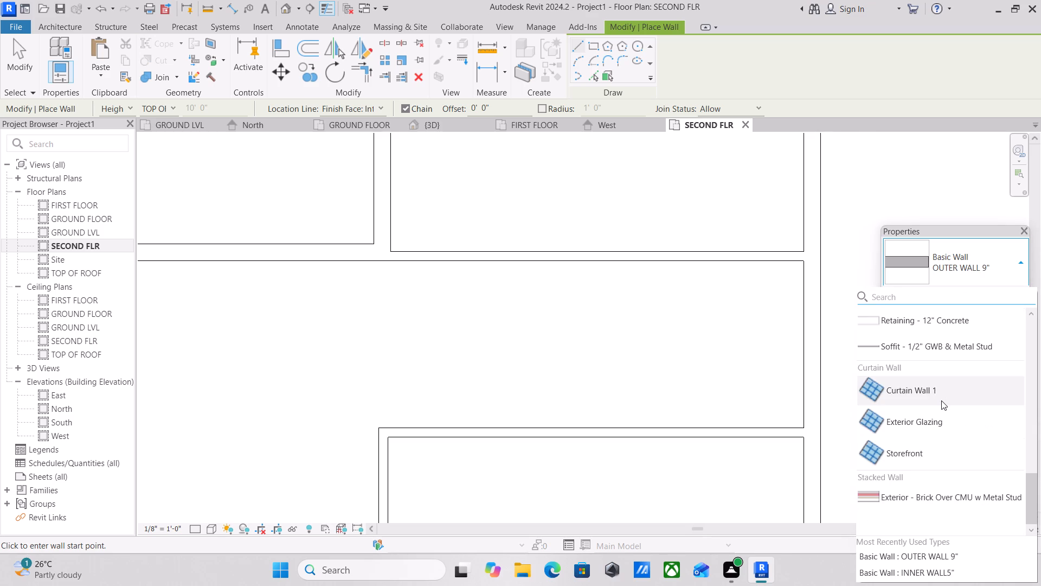
scroll(941, 400, "up", 6)
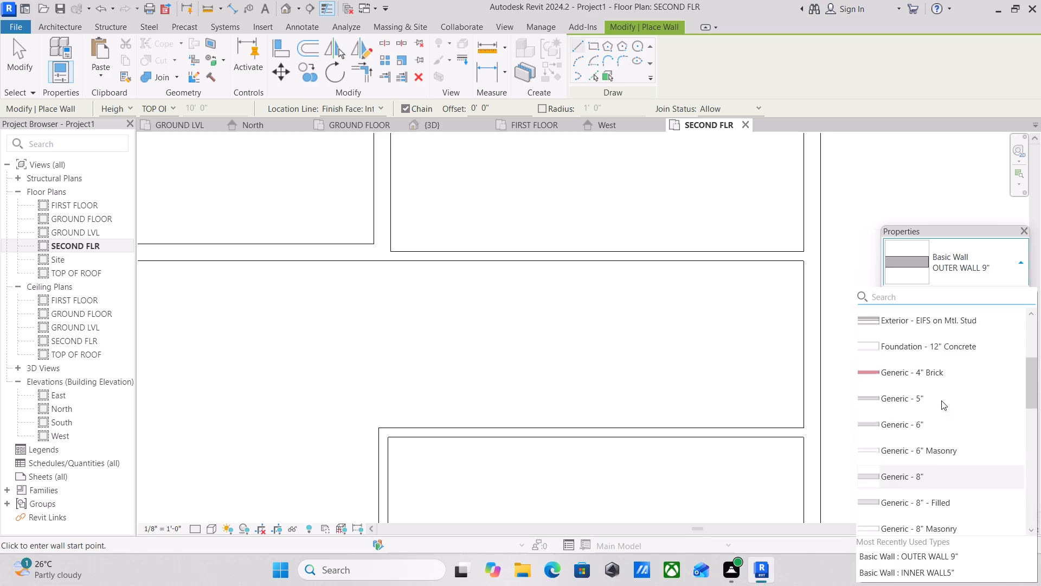
scroll(941, 400, "down", 1)
scroll(941, 400, "up", 2)
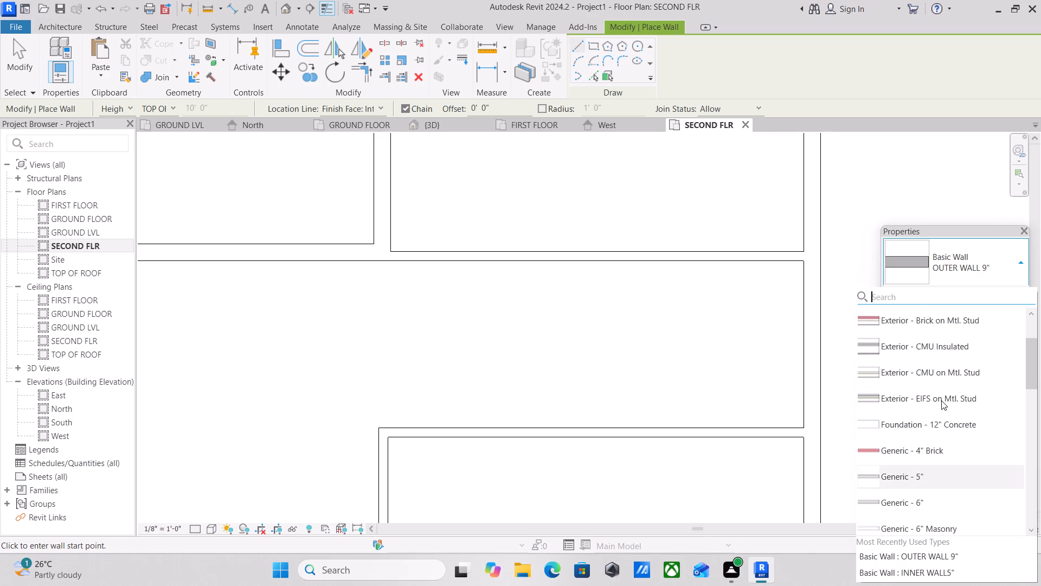
scroll(941, 400, "up", 1)
scroll(941, 400, "down", 5)
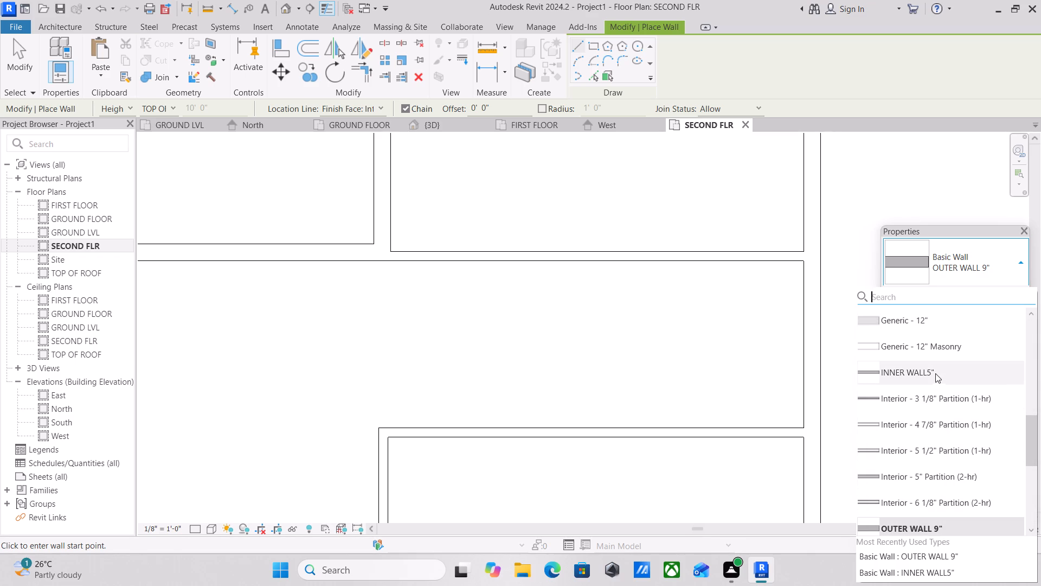
left_click(935, 372)
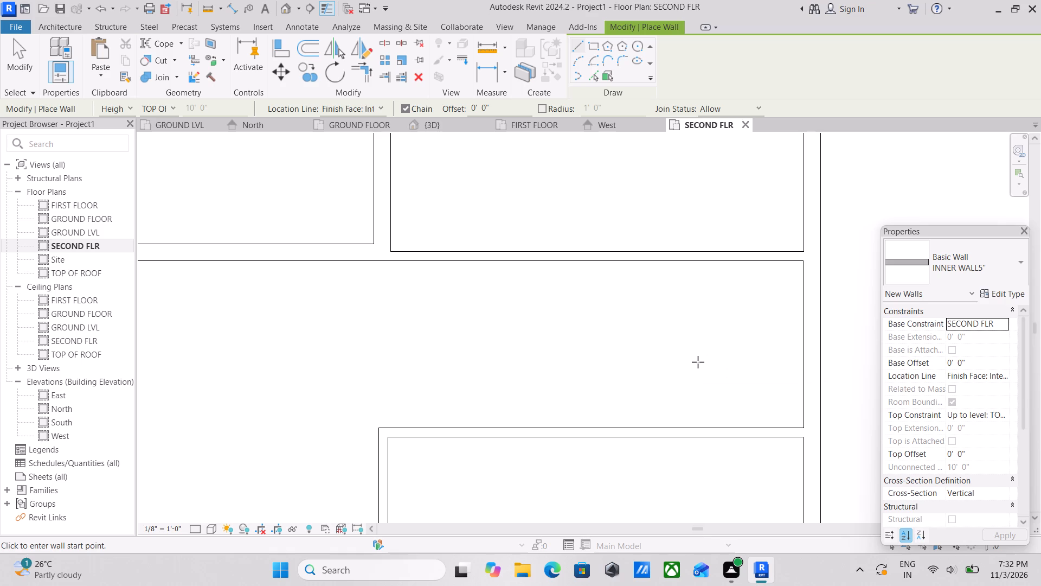
left_click(582, 263)
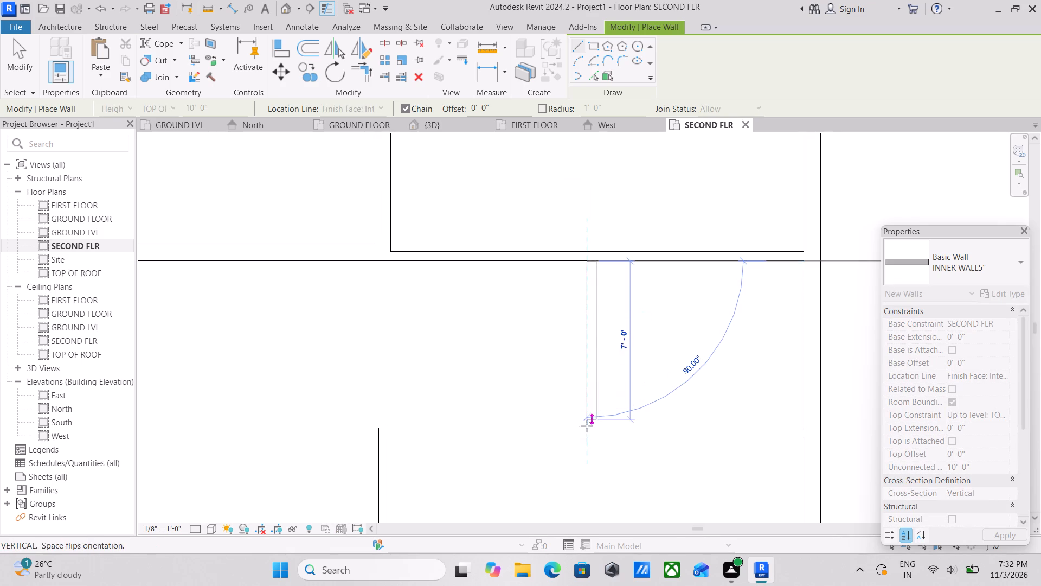
left_click(583, 436)
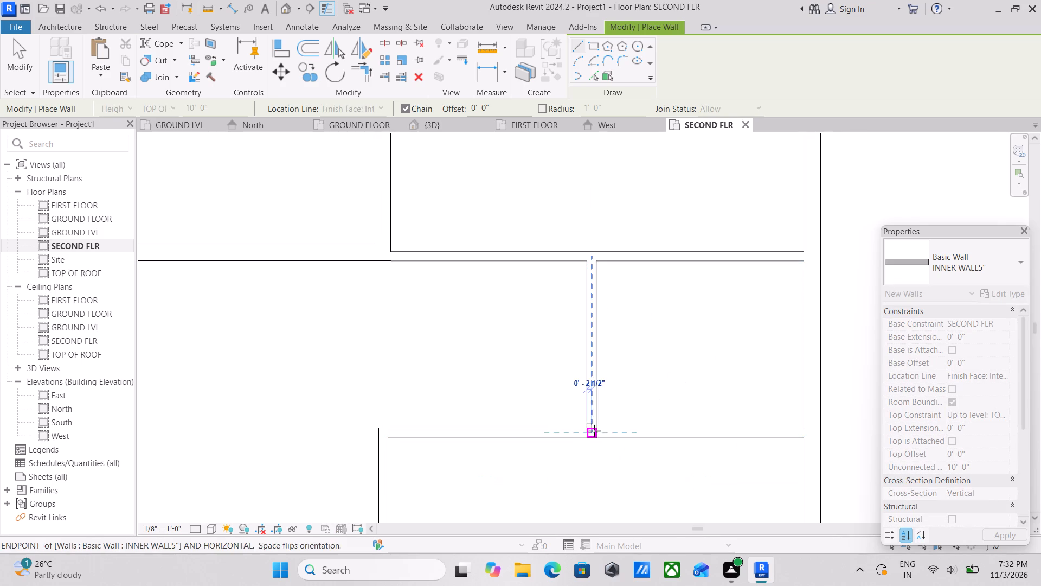
key("Escape")
key("Escape")
left_click(648, 431)
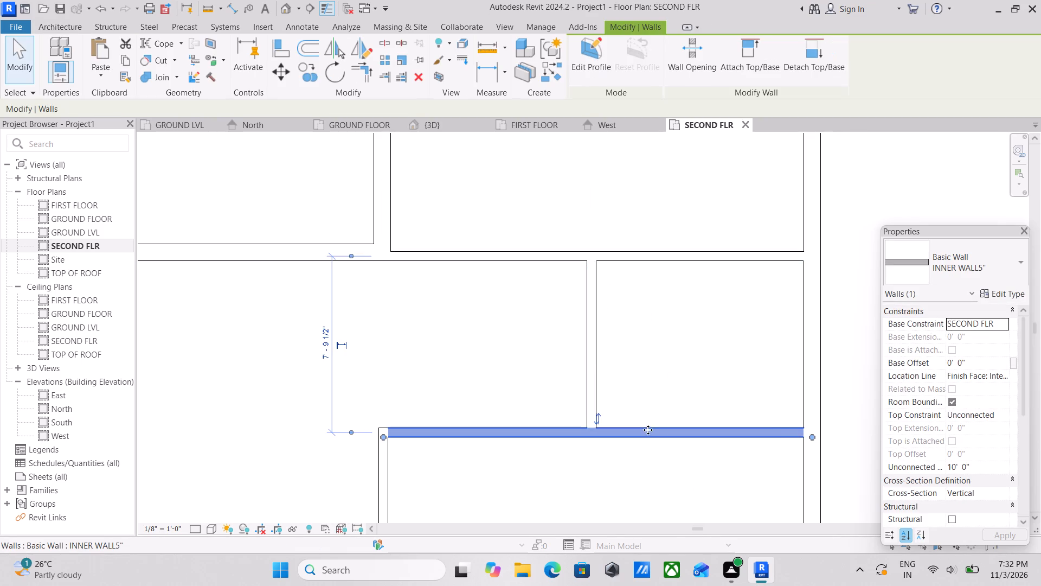
key("Escape")
left_click(601, 334)
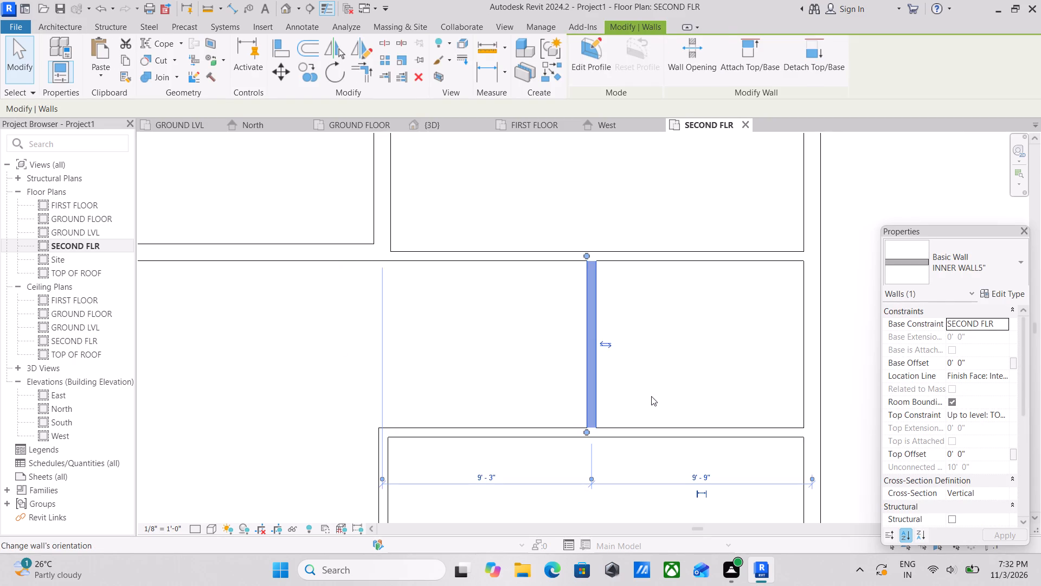
key("Escape")
Review the whole second-floor layout in plan and inspect the stacked walls of all levels from several sides in the 3D view.
scroll(663, 342, "down", 3)
middle_click(663, 342)
scroll(556, 336, "down", 1)
middle_click_drag(556, 336, 626, 371)
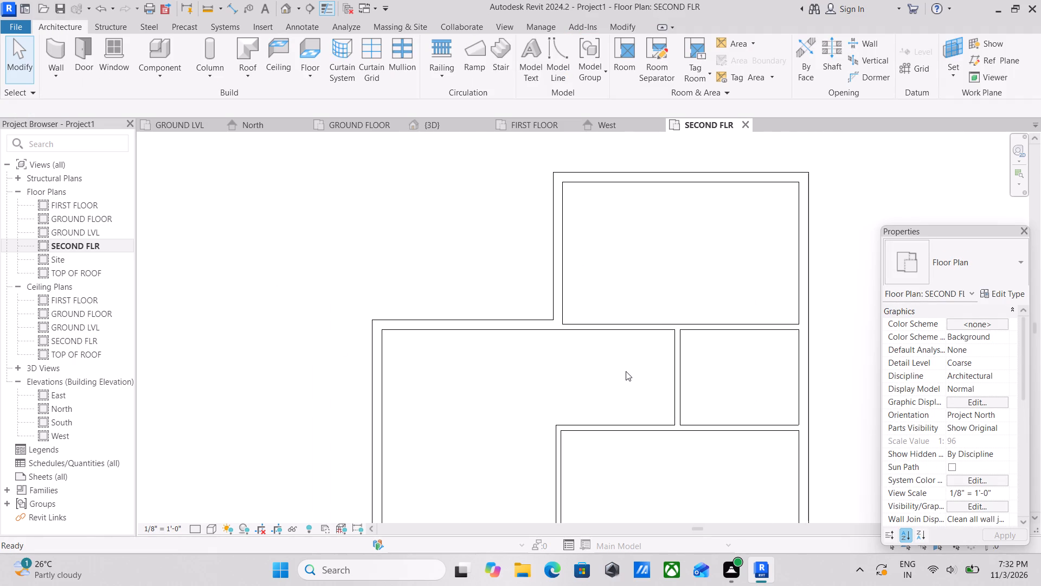
scroll(626, 371, "down", 3)
middle_click_drag(626, 371, 641, 339)
scroll(646, 349, "down", 2)
middle_click_drag(645, 347, 629, 340)
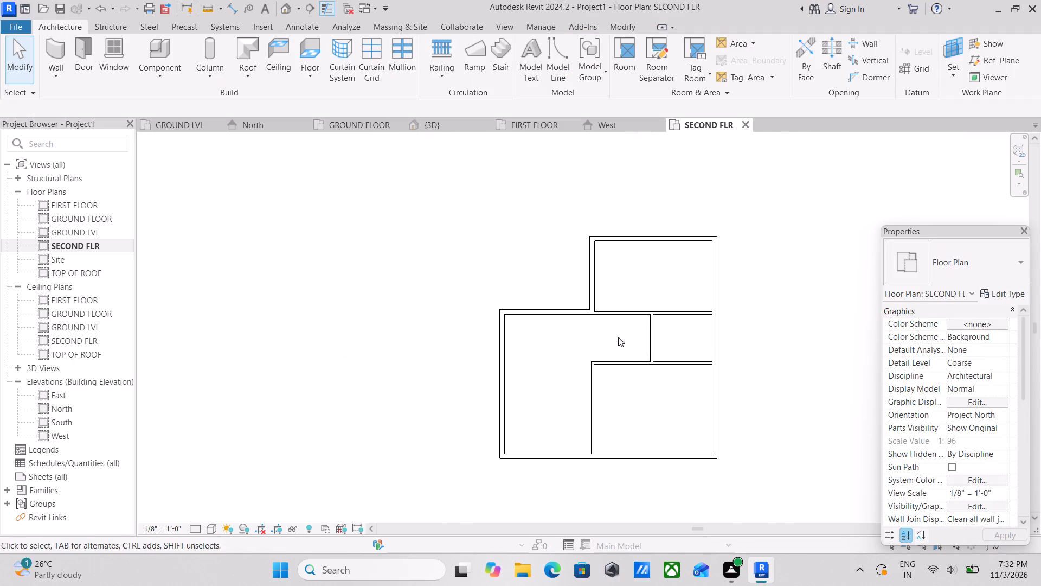
left_click(438, 127)
scroll(592, 349, "down", 2)
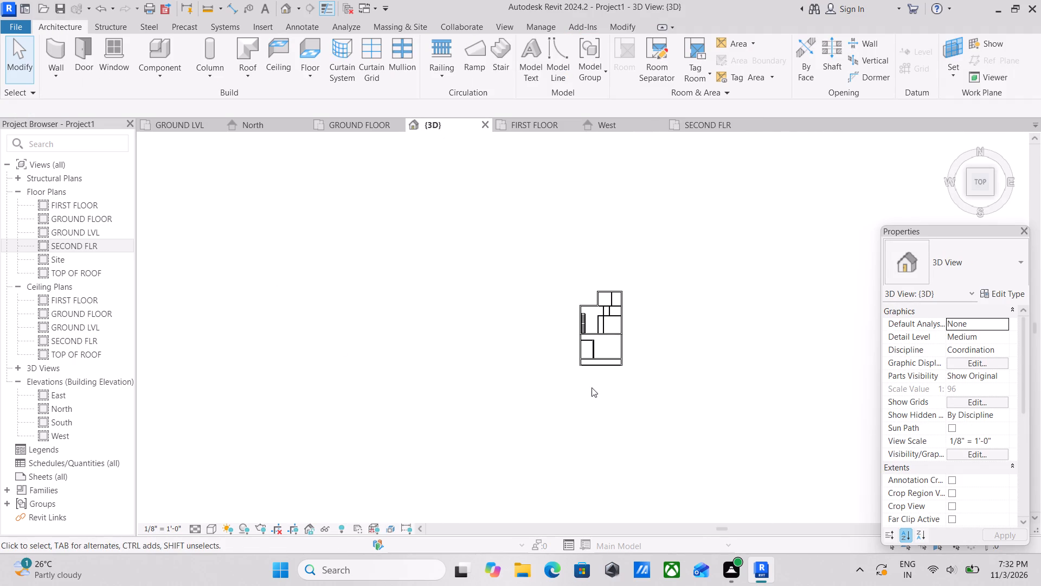
scroll(592, 387, "up", 2)
middle_click_drag(593, 390, 751, 179, "shift")
middle_click_drag(650, 286, 725, 155, "shift")
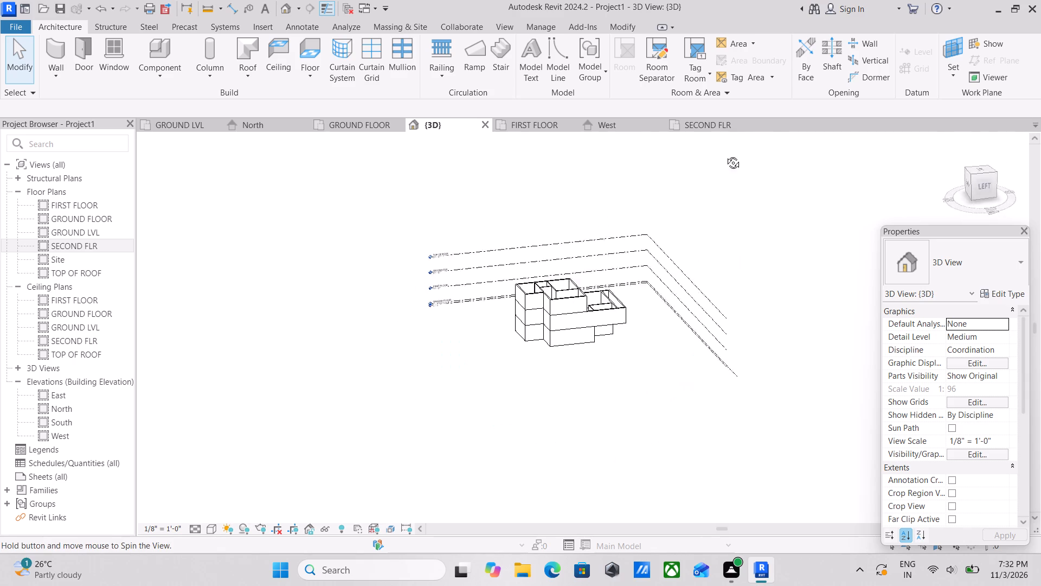
middle_click_drag(725, 155, 449, 241, "shift")
middle_click_drag(558, 329, 646, 295, "shift")
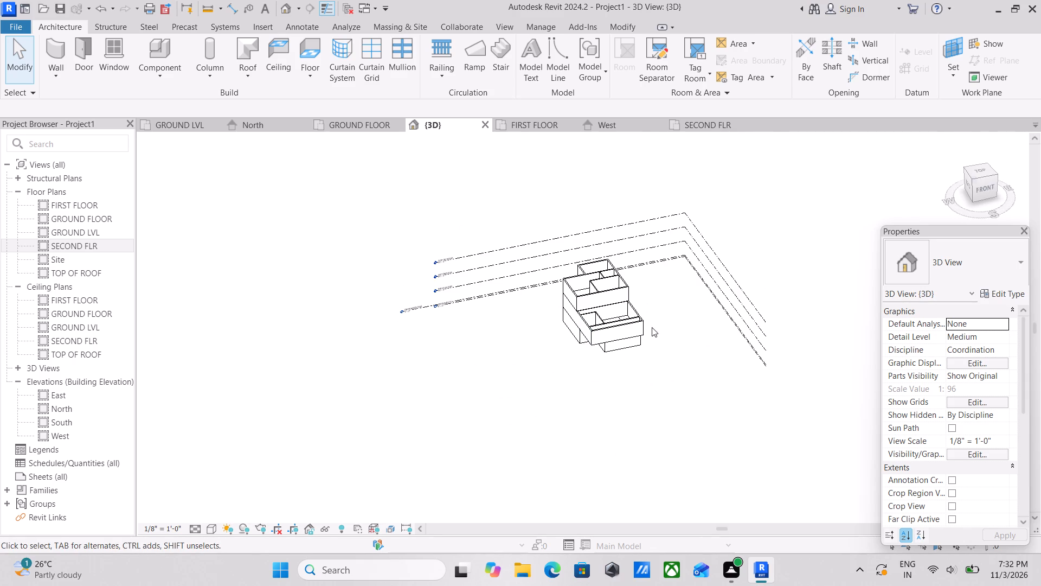
scroll(652, 327, "up", 4)
middle_click_drag(618, 321, 677, 325, "shift")
middle_click_drag(625, 342, 770, 272, "shift")
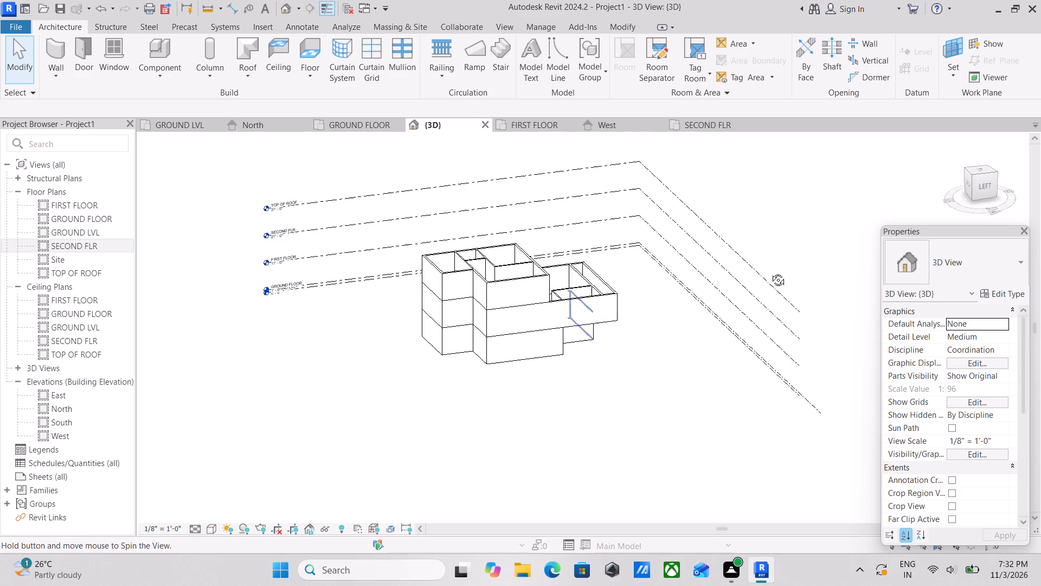
middle_click_drag(770, 272, 767, 272, "shift")
middle_click_drag(632, 323, 400, 418, "shift")
scroll(568, 437, "up", 5)
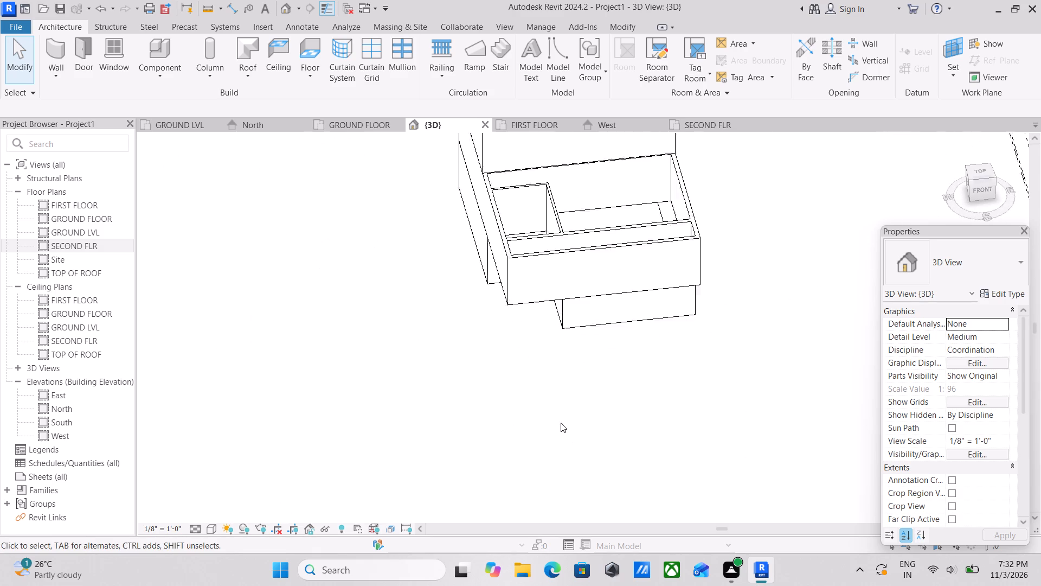
scroll(561, 423, "up", 1)
scroll(561, 374, "up", 2)
middle_click_drag(561, 373, 557, 528)
scroll(528, 292, "up", 3)
middle_click_drag(542, 309, 604, 372)
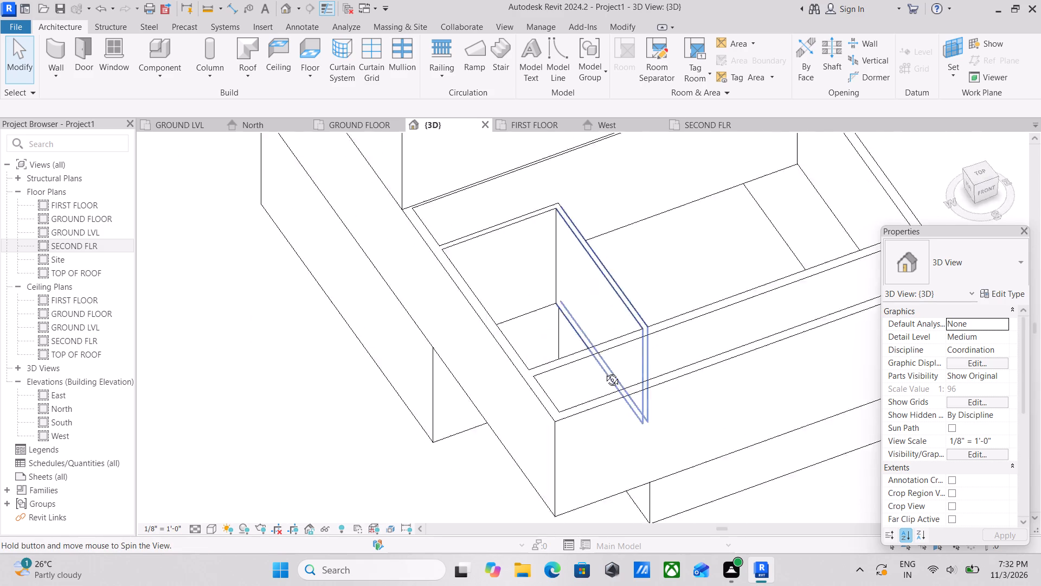
middle_click_drag(604, 372, 562, 409)
scroll(614, 374, "down", 1)
middle_click_drag(611, 374, 638, 225)
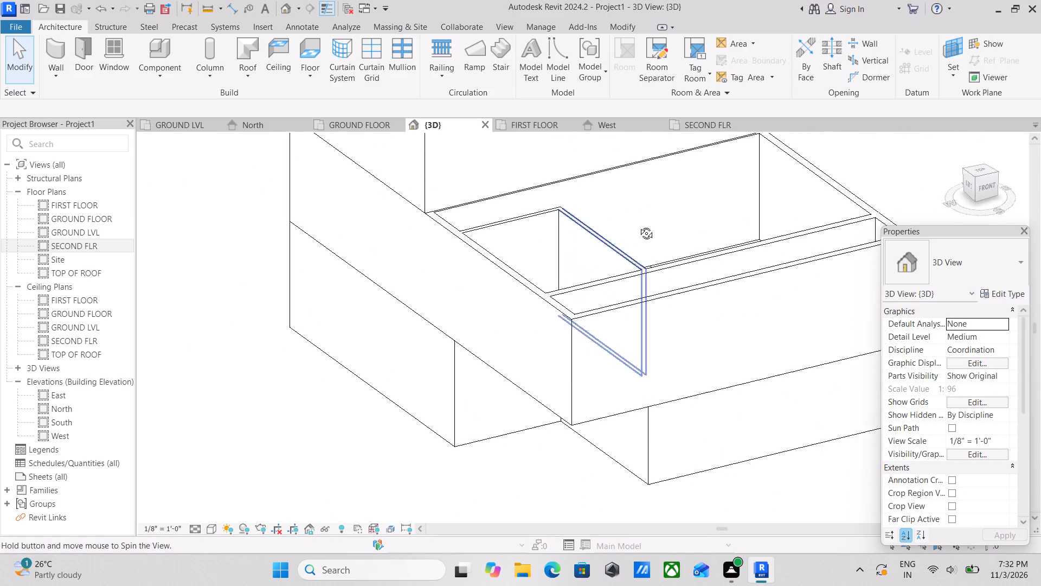
middle_click_drag(638, 225, 642, 222)
middle_click_drag(659, 366, 685, 324)
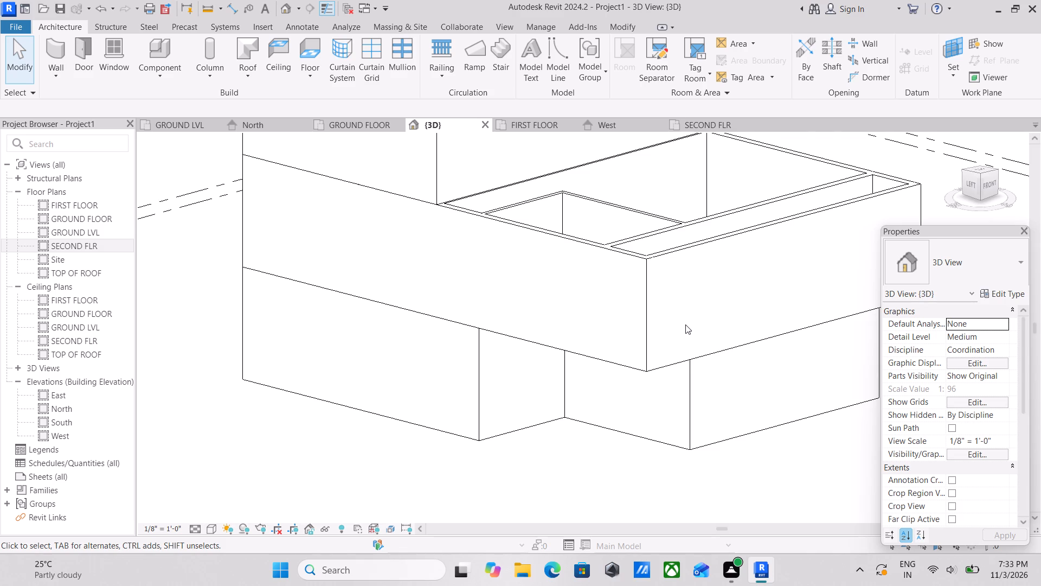
scroll(685, 324, "down", 3)
middle_click_drag(691, 327, 611, 357)
scroll(611, 357, "up", 3, "shift")
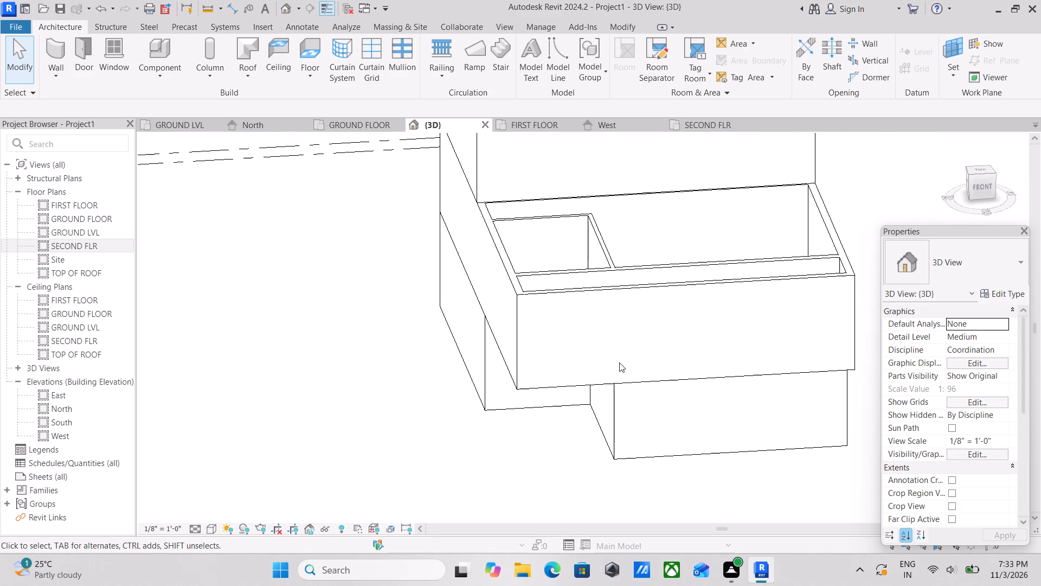
scroll(619, 362, "down", 1)
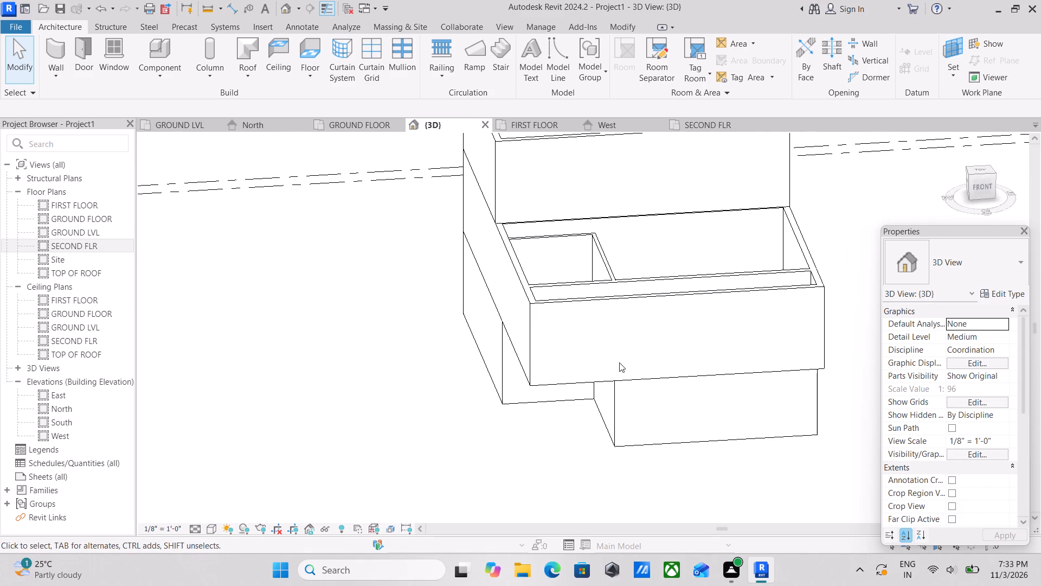
scroll(623, 353, "down", 2)
middle_click_drag(623, 353, 602, 497, "shift")
middle_click_drag(603, 368, 440, 523, "shift")
Copy the ground-floor stair with both its railings and paste it aligned to the FIRST FLOOR and SECOND FLR levels.
left_click(642, 259)
middle_click_drag(653, 327, 613, 216, "shift")
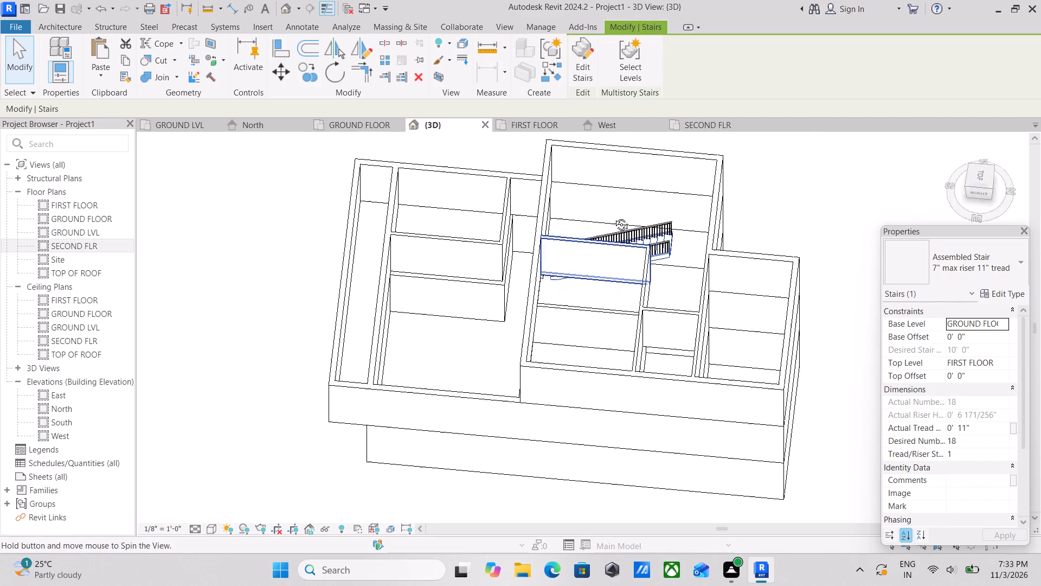
middle_click_drag(613, 216, 624, 334, "shift")
scroll(682, 284, "up", 6)
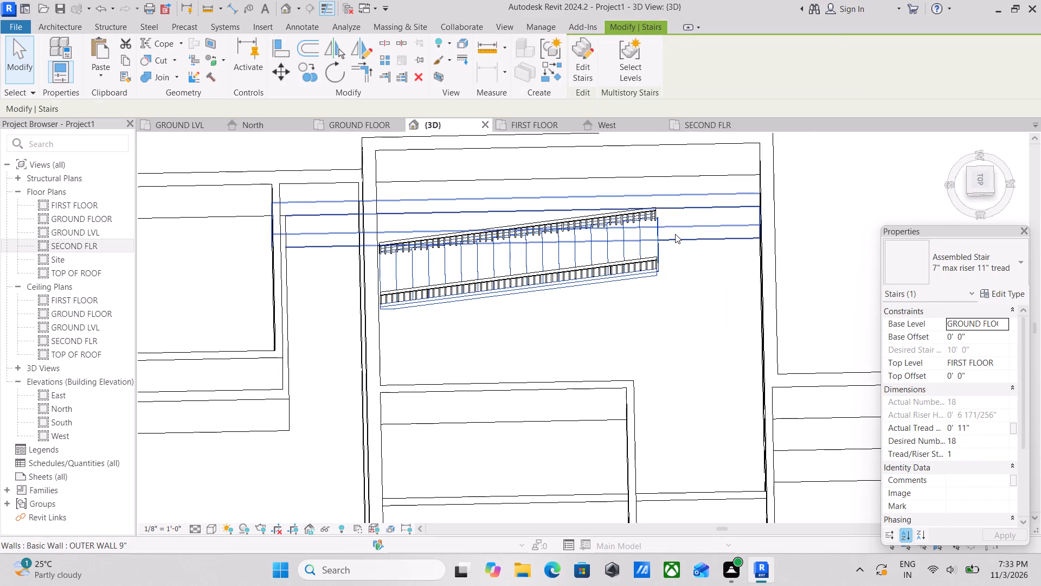
key("Escape")
middle_click_drag(641, 266, 649, 336)
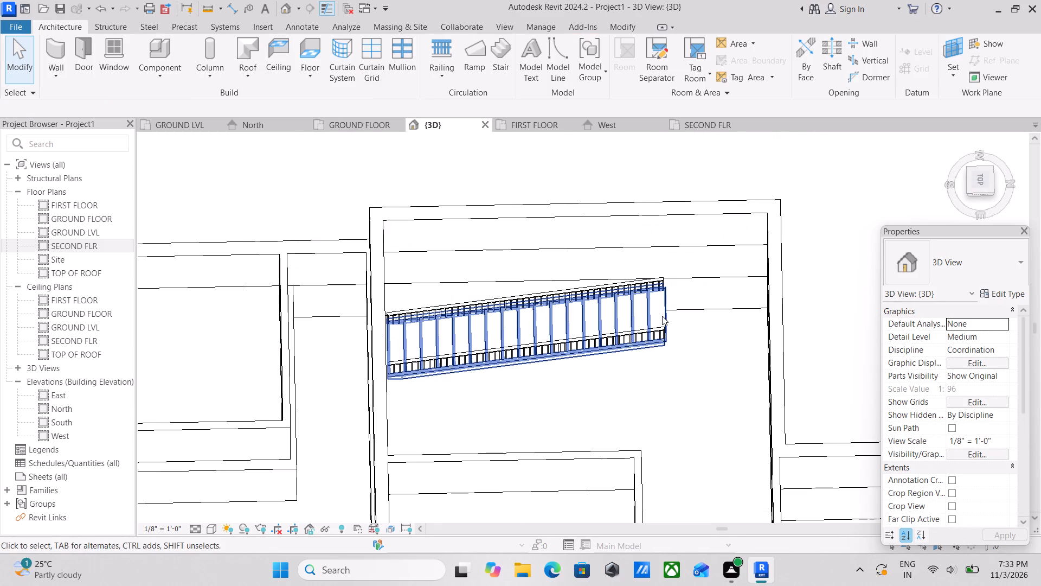
left_click(665, 313, "ctrl")
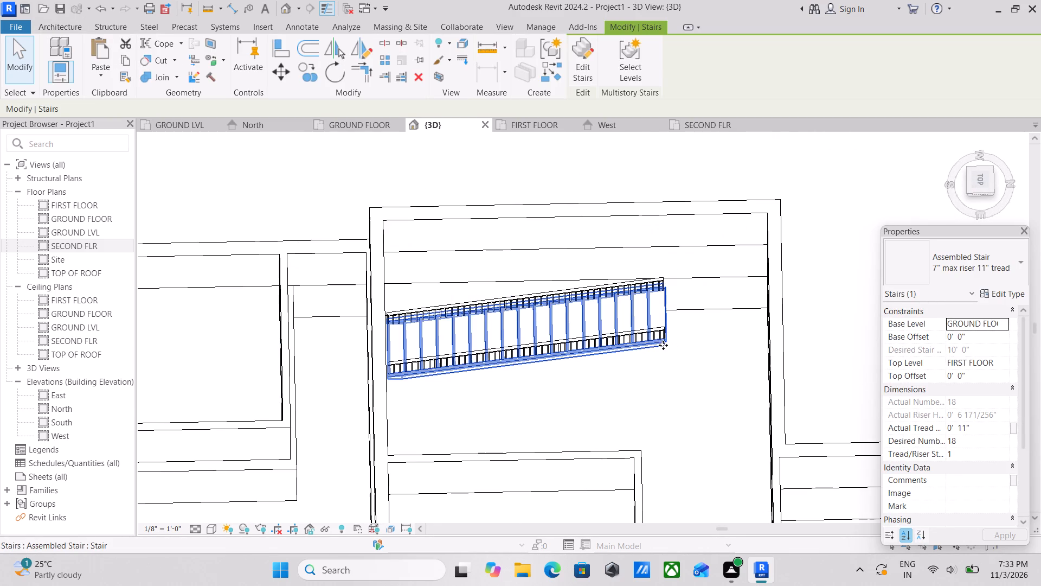
left_click(656, 337, "ctrl")
scroll(607, 339, "up", 7)
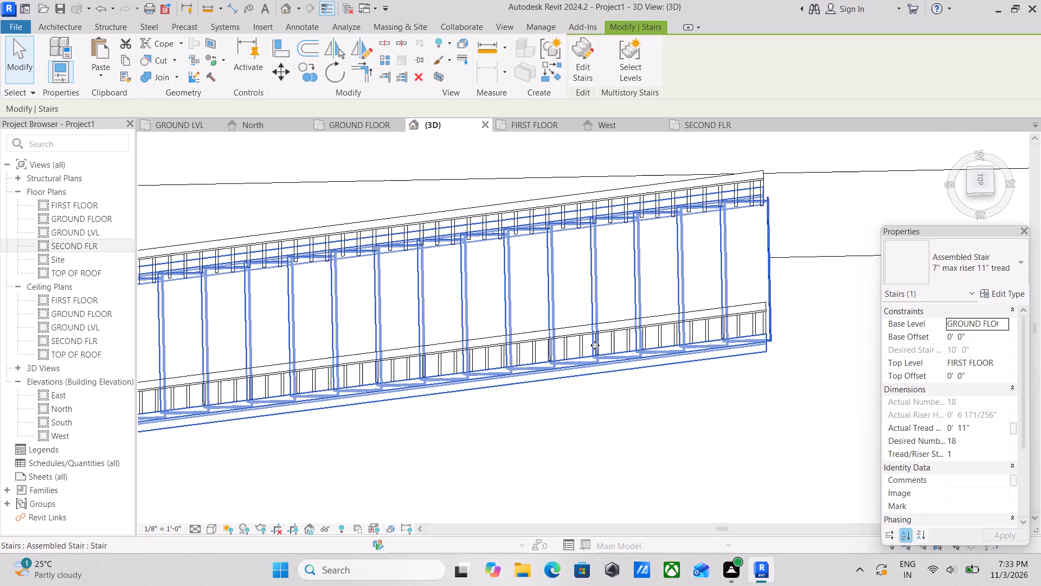
left_click(593, 329, "ctrl")
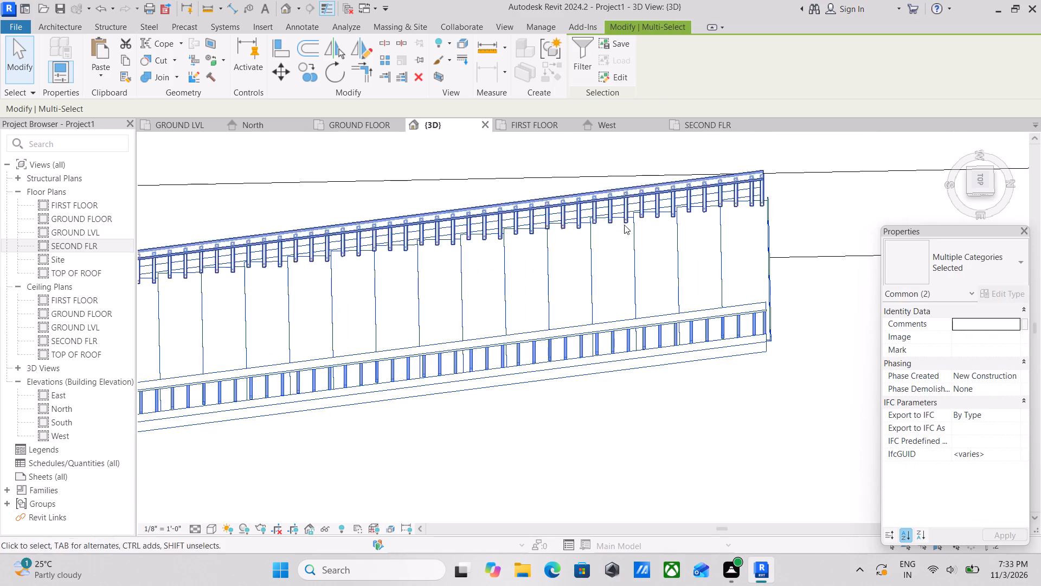
left_click(581, 201, "ctrl")
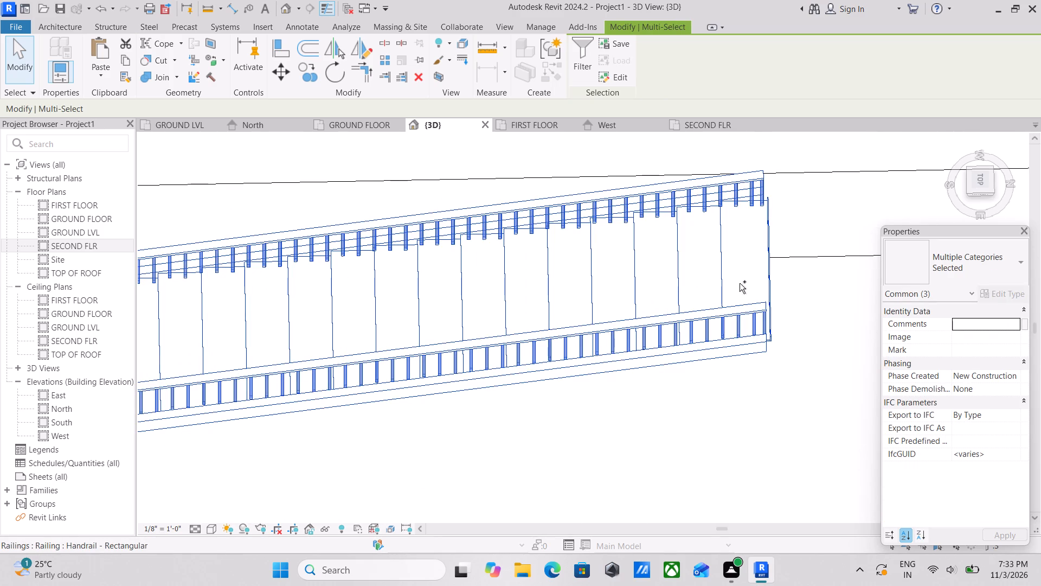
left_click(745, 279, "ctrl")
scroll(773, 341, "down", 3)
scroll(730, 379, "down", 4)
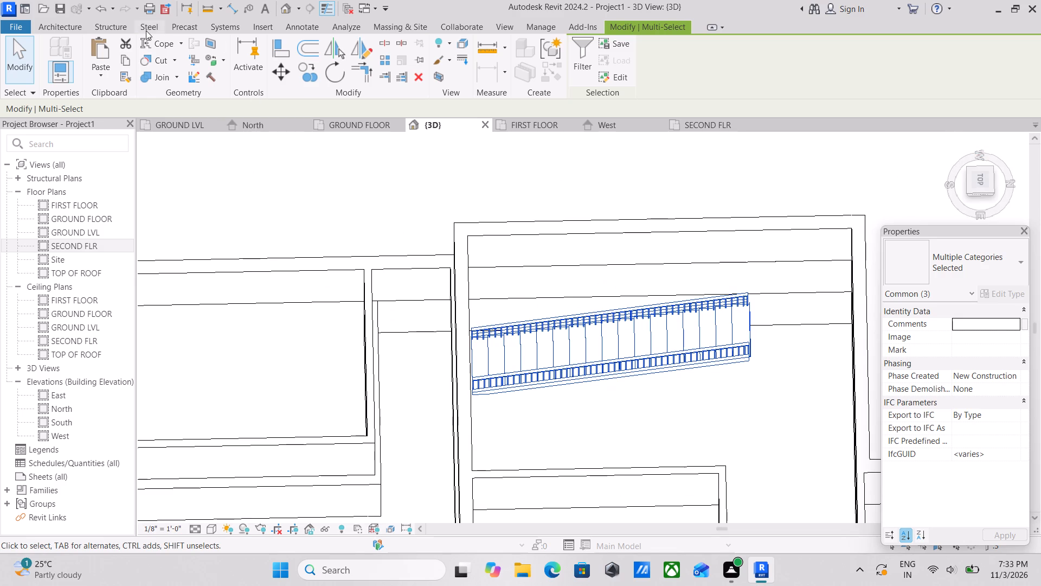
left_click(122, 61)
left_click(107, 74)
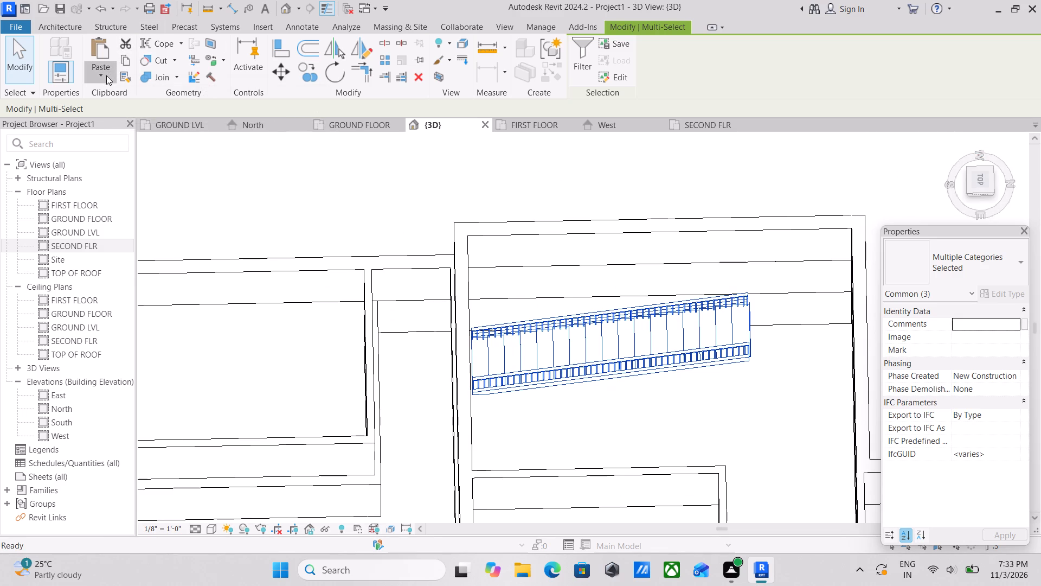
left_click(123, 133)
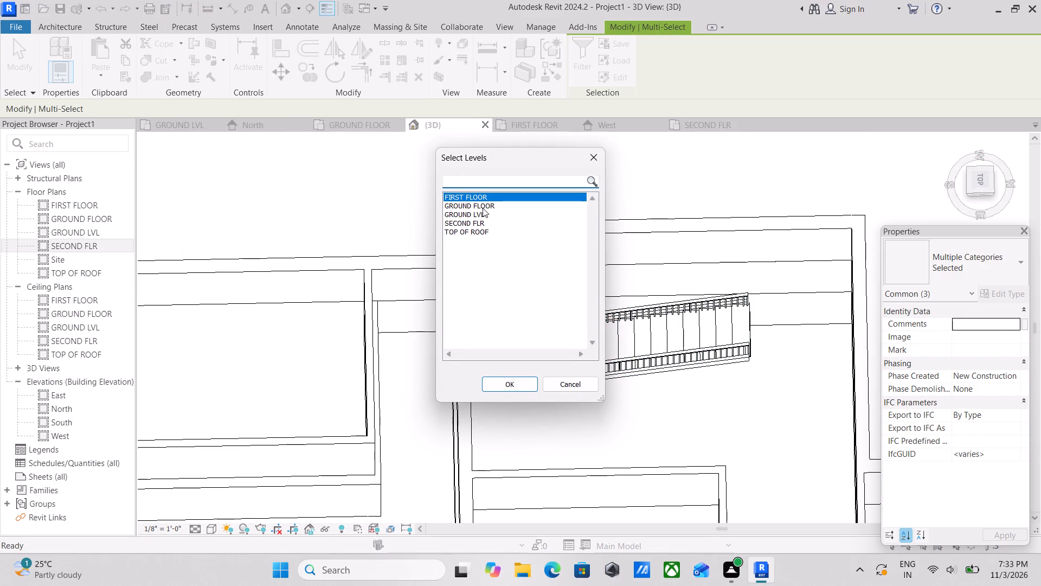
left_click(467, 219, "ctrl")
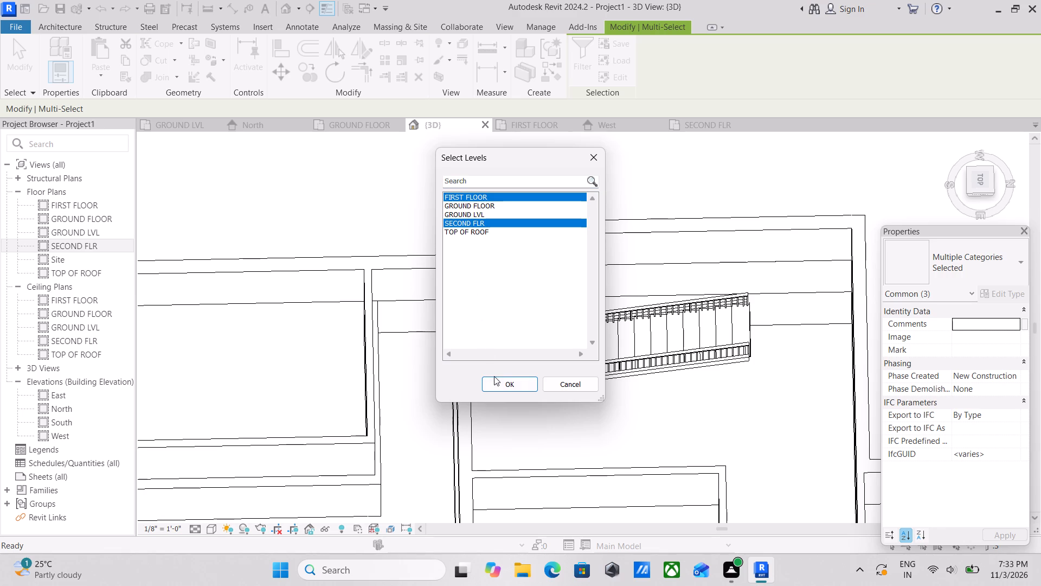
left_click(494, 378)
Nudge the topmost stair, between SECOND FLR and TOP OF ROOF, seven increments north along its run.
scroll(632, 361, "down", 3)
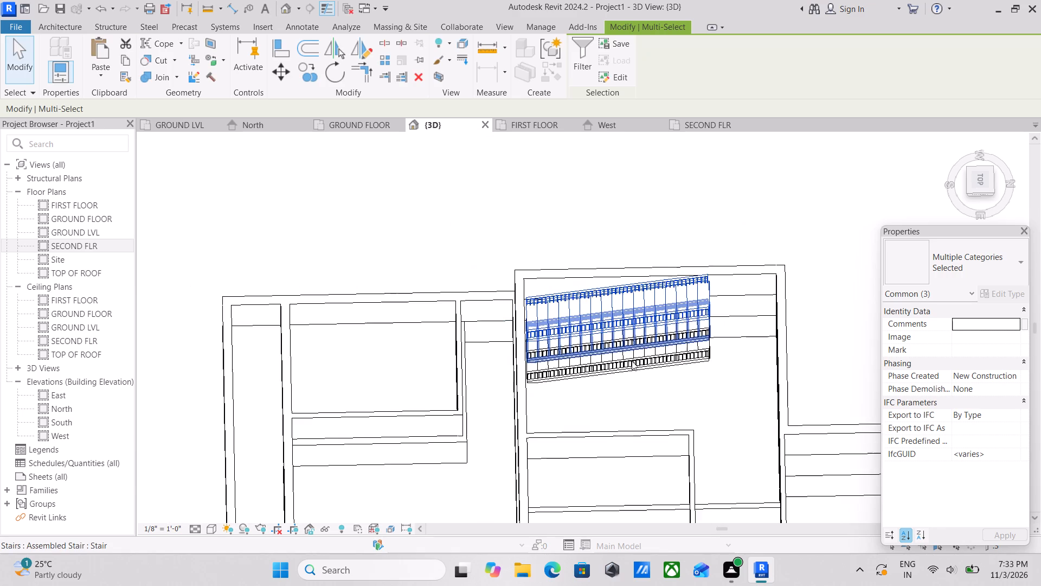
scroll(633, 363, "down", 4)
middle_click_drag(613, 386, 796, 157)
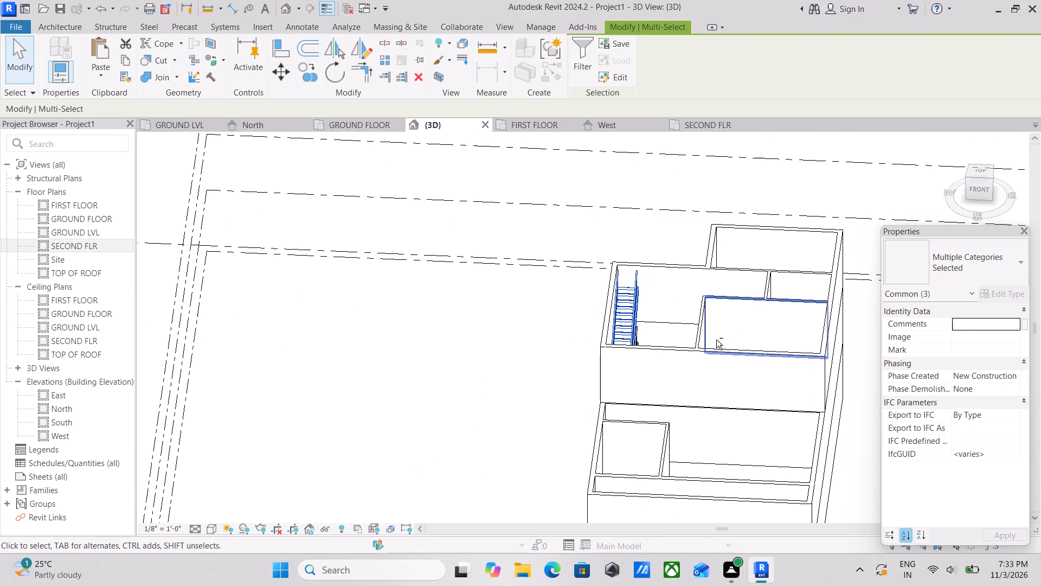
middle_click_drag(722, 332, 911, 199, "shift")
middle_click_drag(746, 297, 379, 489, "shift")
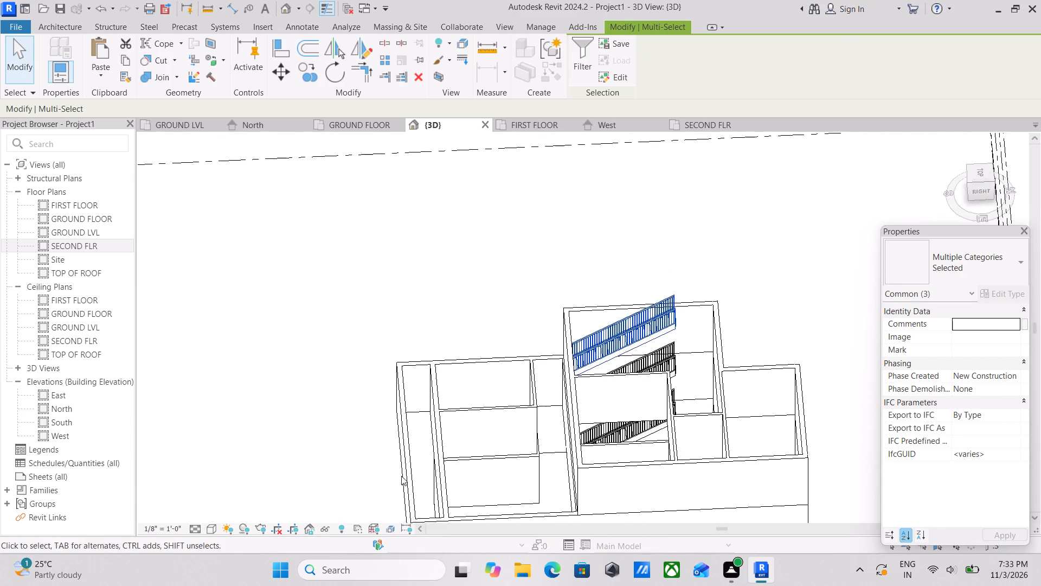
middle_click_drag(446, 411, 368, 431, "shift")
scroll(652, 360, "up", 3)
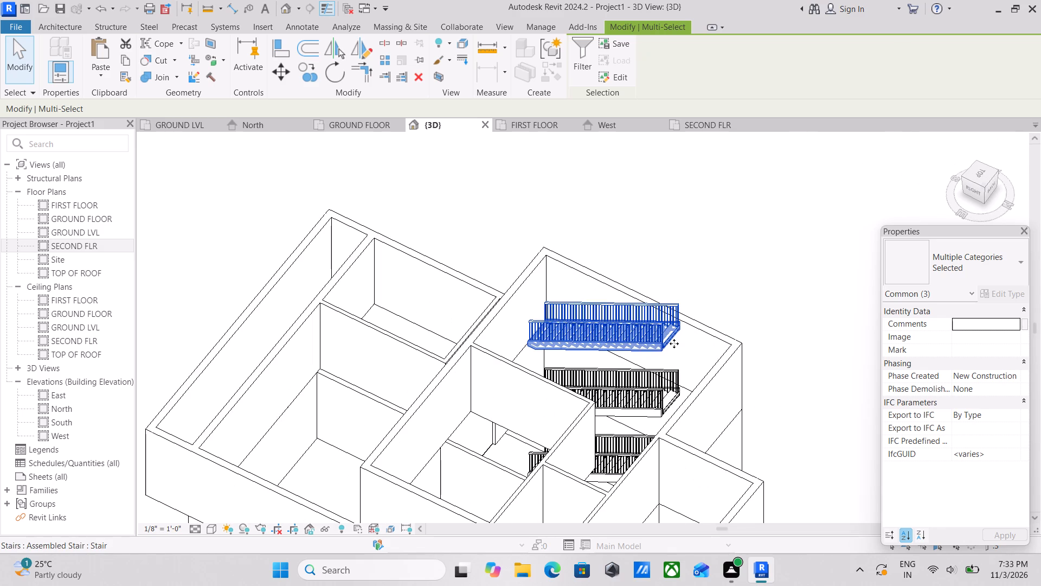
left_click(674, 343)
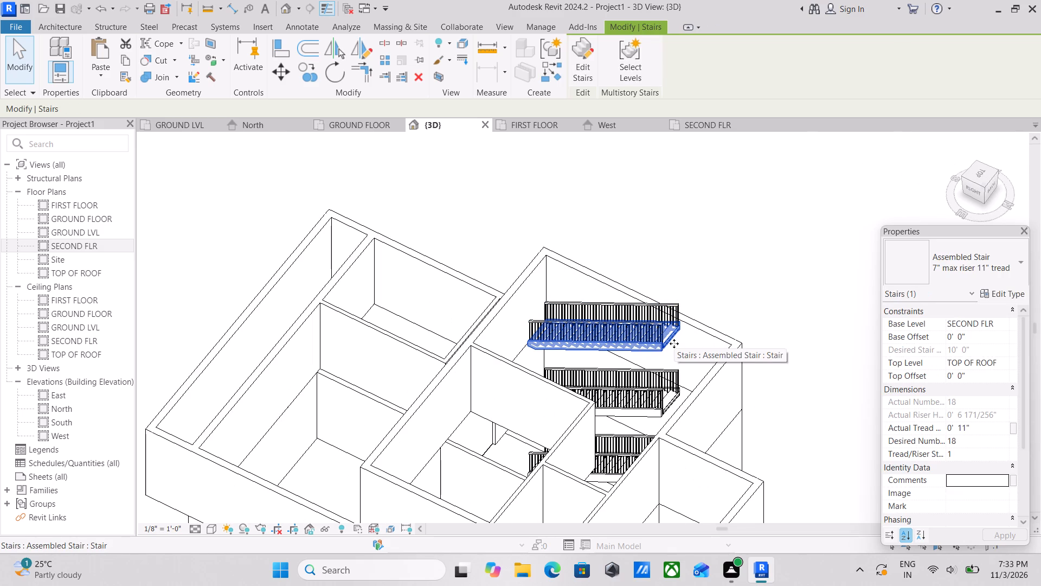
key("Right")
key("Right")
key("Right")
key("Right")
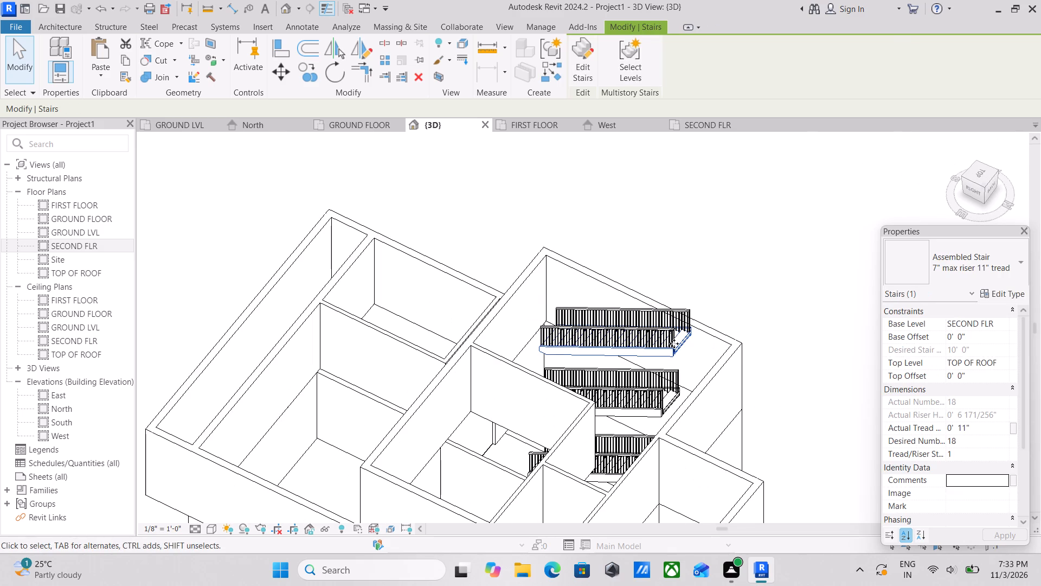
key("Right")
key("Right")
key("Right")
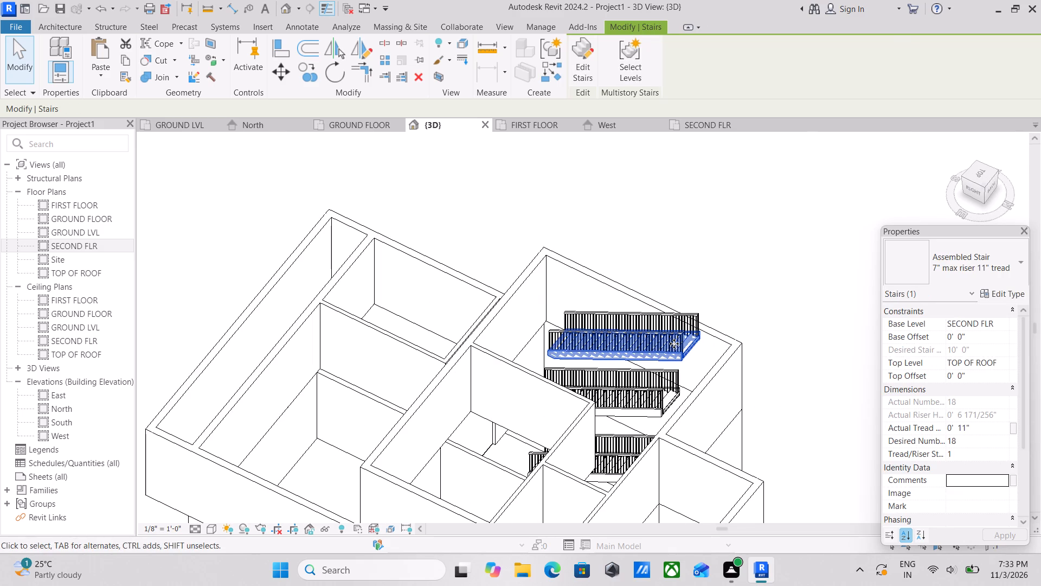
scroll(663, 354, "down", 5)
key("Escape")
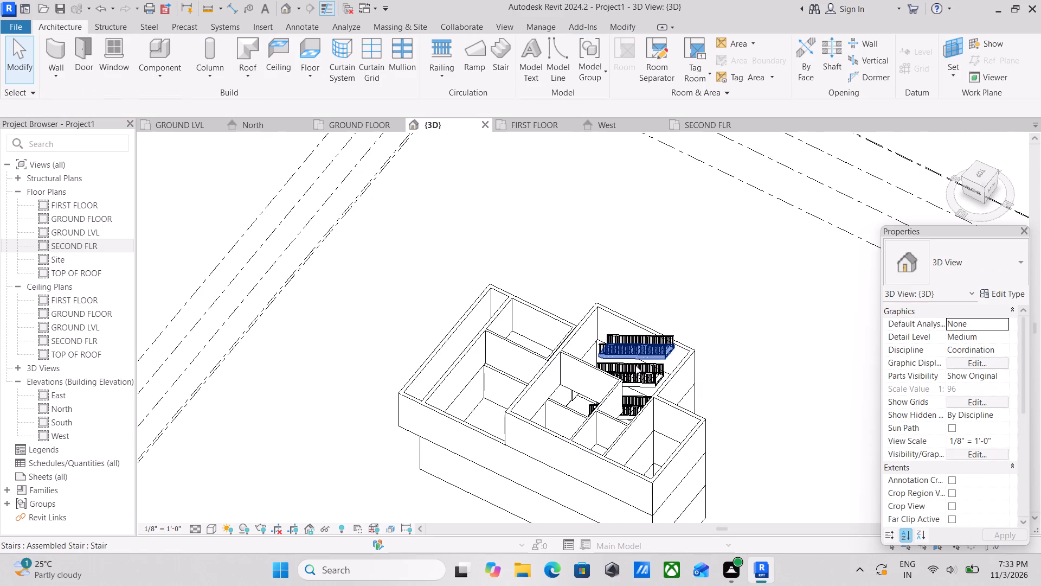
Inspect the stacked stairs and the walls of all levels from several sides in the 3D view.
scroll(631, 370, "down", 2)
middle_click_drag(535, 378, 797, 332, "shift")
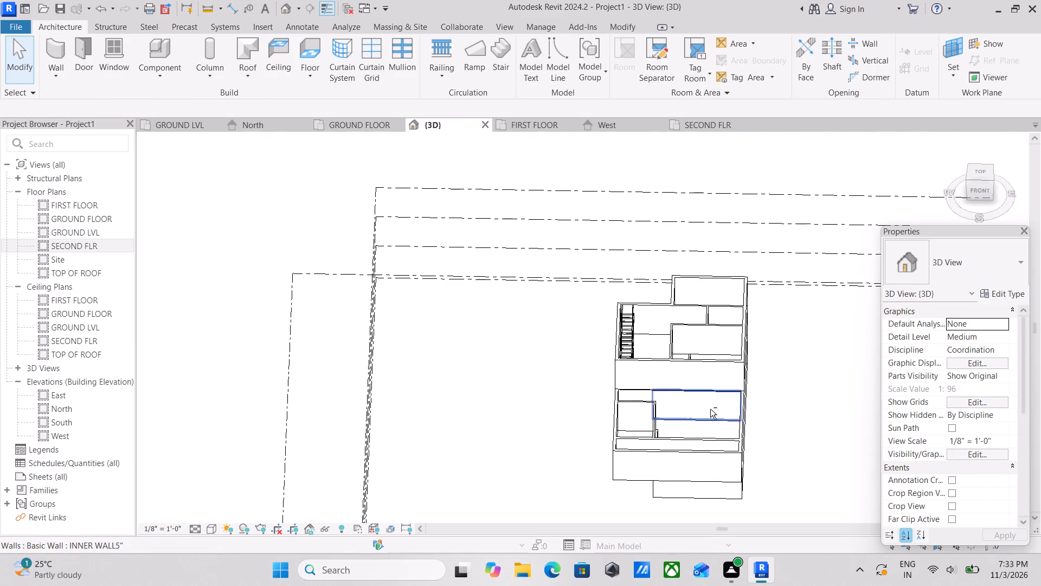
scroll(710, 406, "up", 1, "shift")
middle_click_drag(710, 406, 683, 585, "shift")
middle_click_drag(660, 436, 560, 558, "shift")
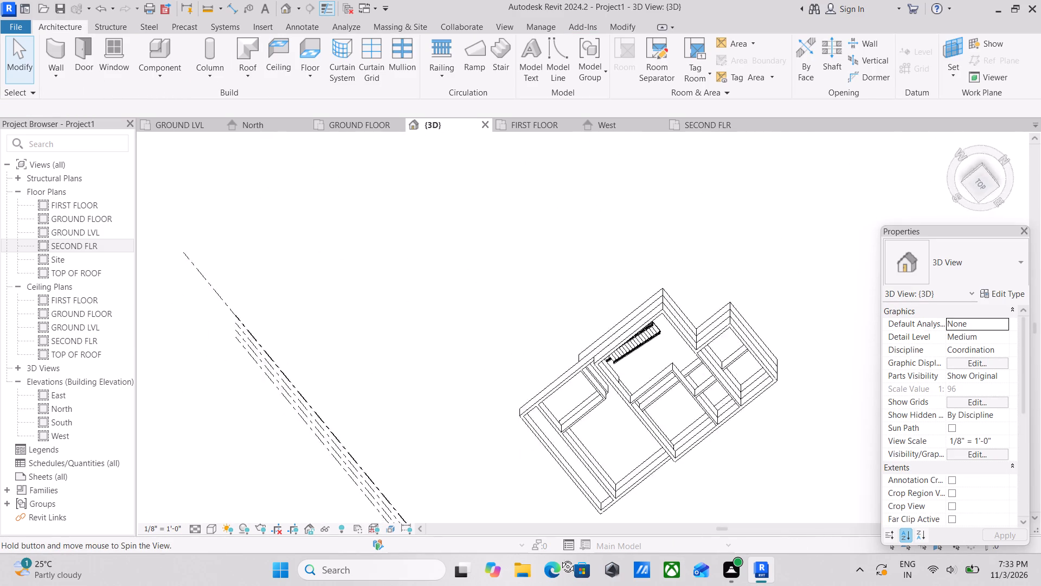
middle_click_drag(560, 558, 540, 549, "shift")
middle_click_drag(593, 435, 548, 228, "shift")
middle_click_drag(546, 392, 720, 252, "shift")
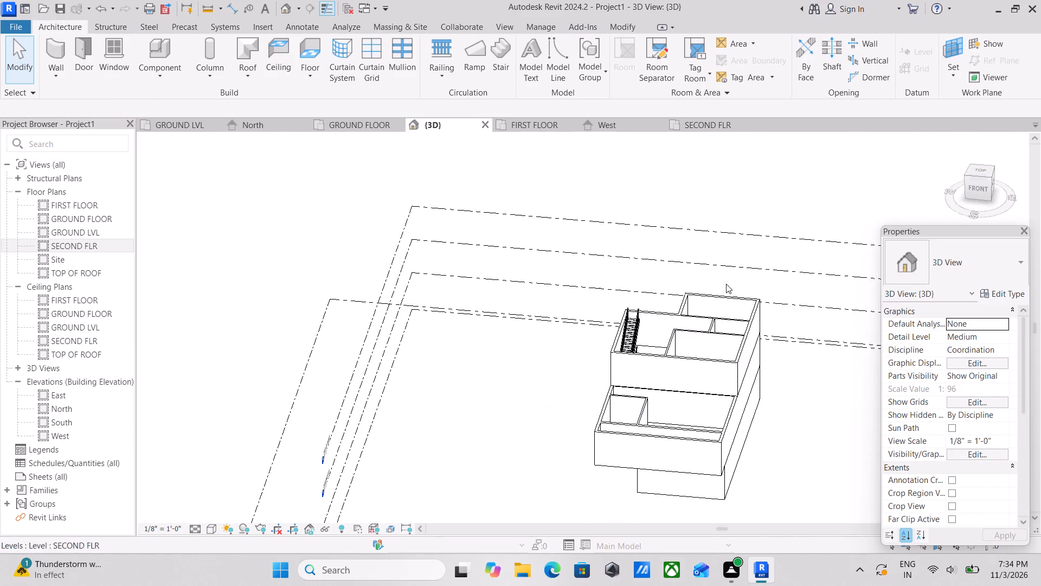
middle_click_drag(698, 393, 805, 355)
middle_click_drag(753, 443, 692, 439, "shift")
scroll(791, 405, "up", 1, "shift")
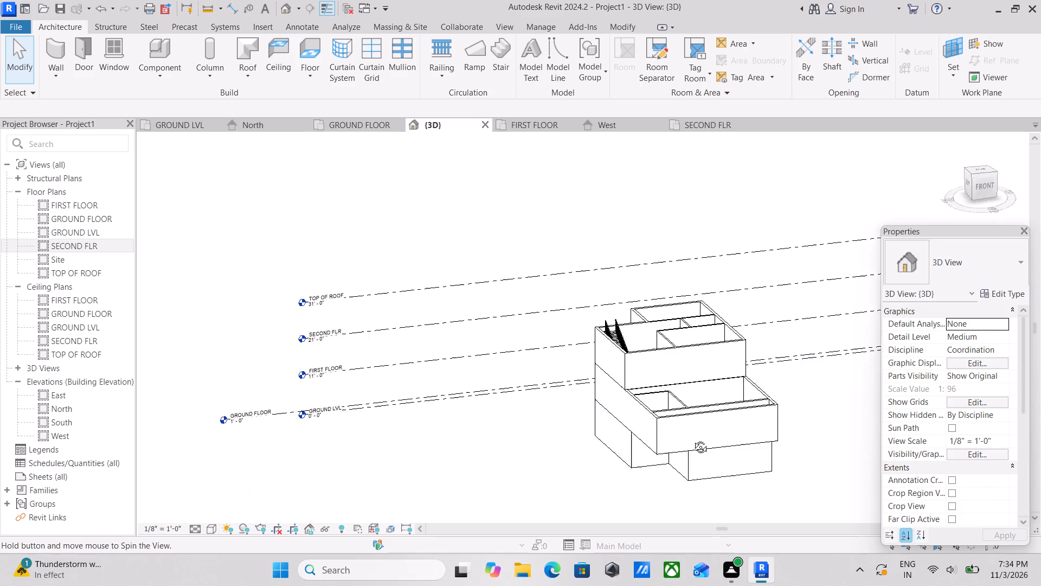
middle_click_drag(692, 439, 690, 439, "shift")
middle_click_drag(646, 409, 882, 340, "shift")
middle_click_drag(682, 406, 741, 473, "shift")
scroll(658, 394, "up", 3)
scroll(484, 402, "up", 7)
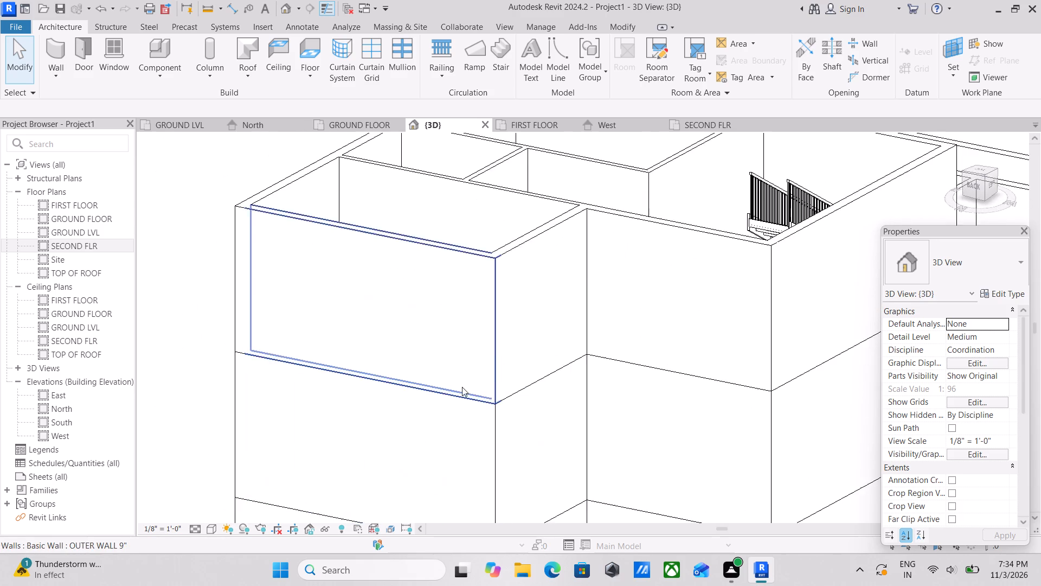
scroll(577, 383, "down", 4)
scroll(687, 340, "down", 4)
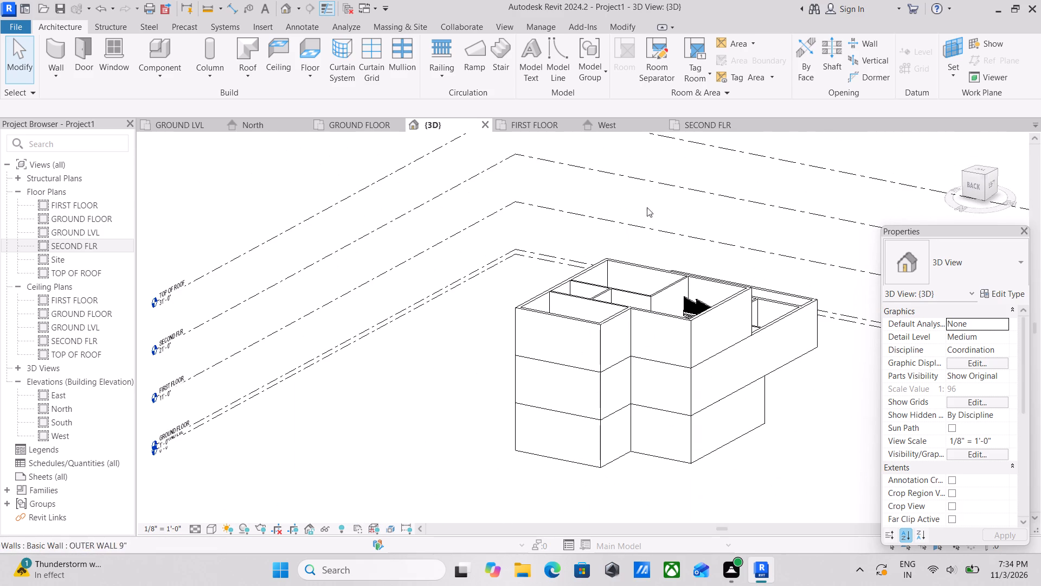
Review the GROUND FLOOR plan, examining the stair, the outer walls and the inner partitions.
left_click(352, 119)
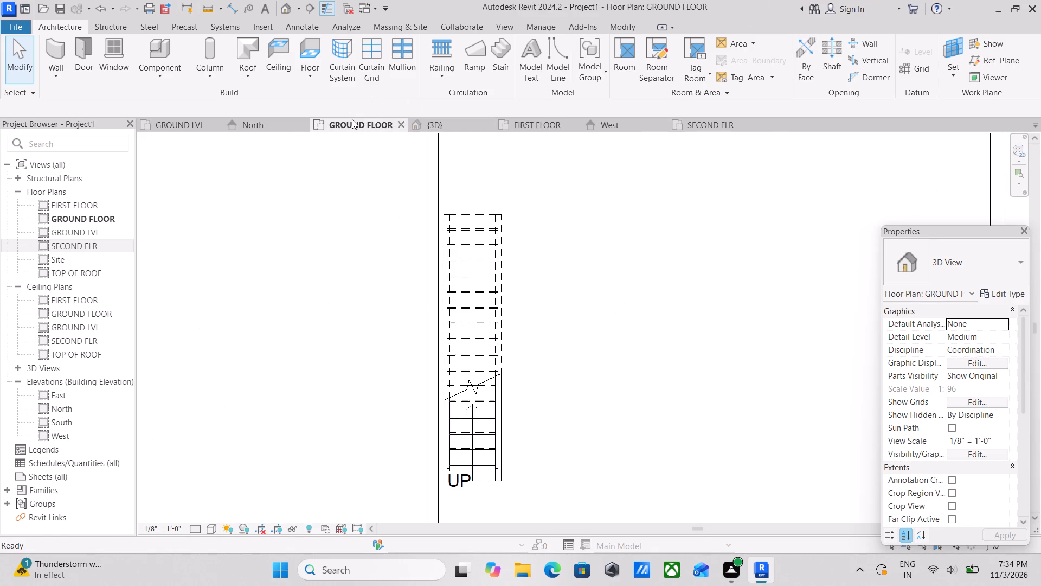
scroll(599, 303, "down", 7)
middle_click_drag(615, 294, 596, 285)
scroll(596, 285, "up", 1)
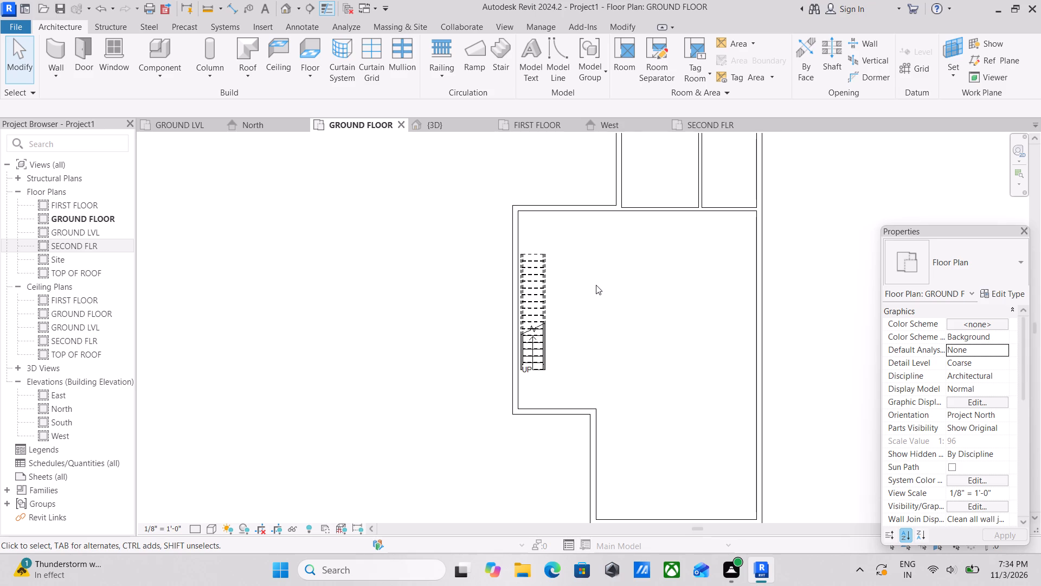
scroll(646, 225, "down", 4)
middle_click_drag(660, 242, 644, 288)
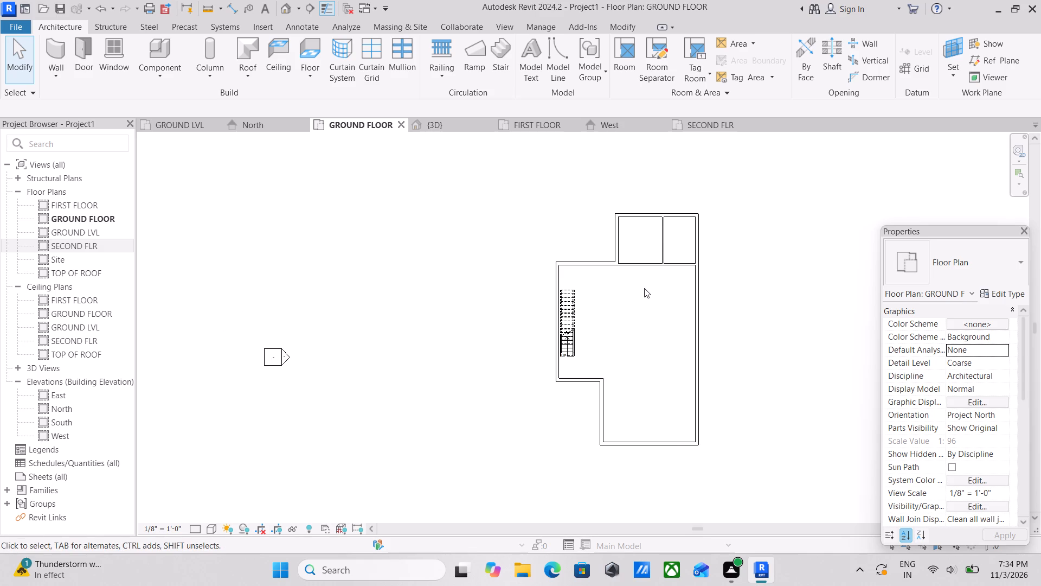
scroll(644, 288, "up", 3)
scroll(656, 258, "down", 3)
middle_click_drag(656, 259, 654, 270)
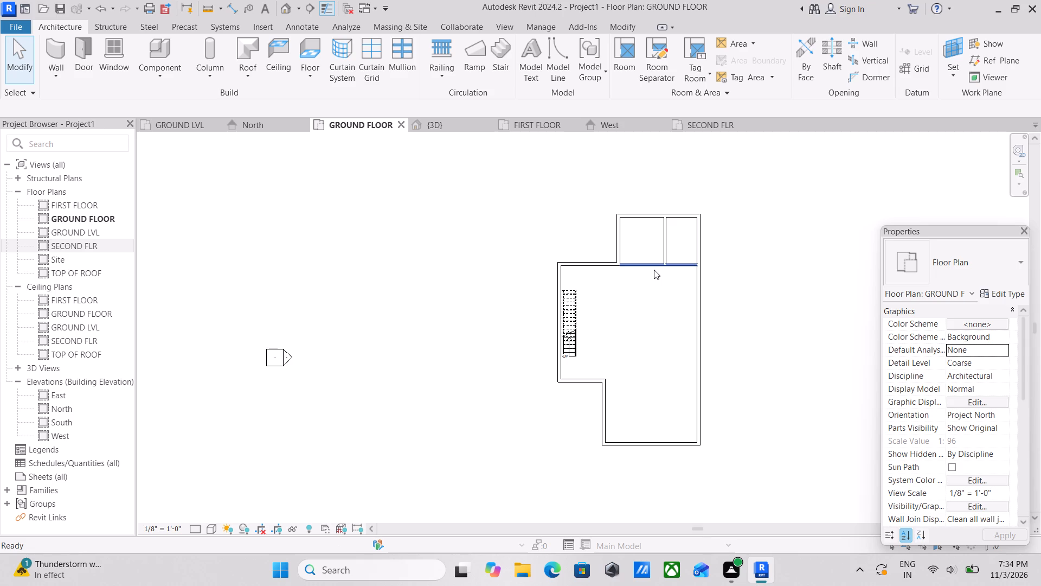
scroll(654, 270, "up", 1)
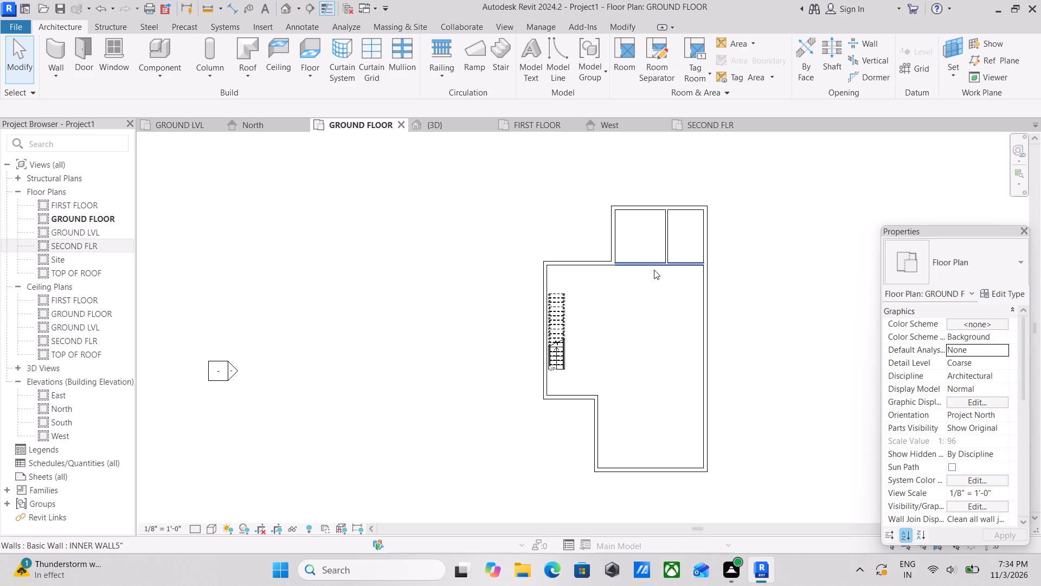
scroll(651, 277, "up", 2)
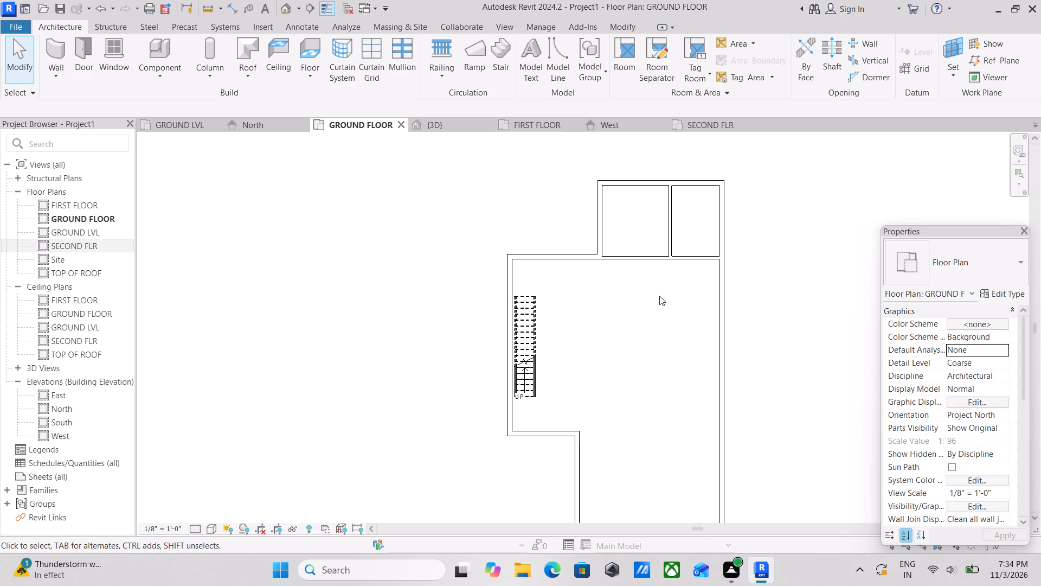
scroll(659, 296, "up", 3)
scroll(659, 296, "down", 3)
middle_click_drag(659, 296, 621, 303)
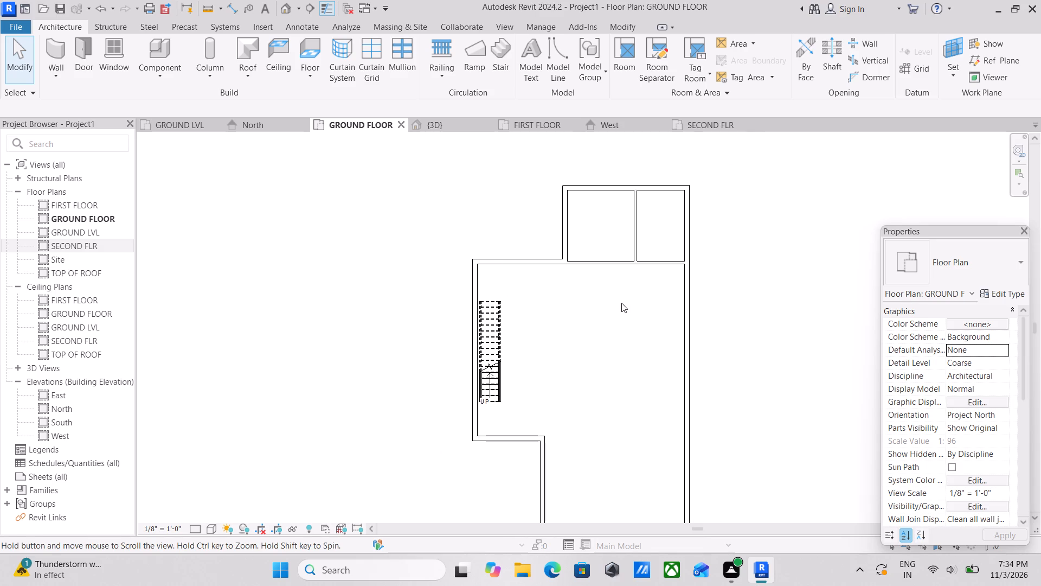
middle_click_drag(621, 303, 621, 302)
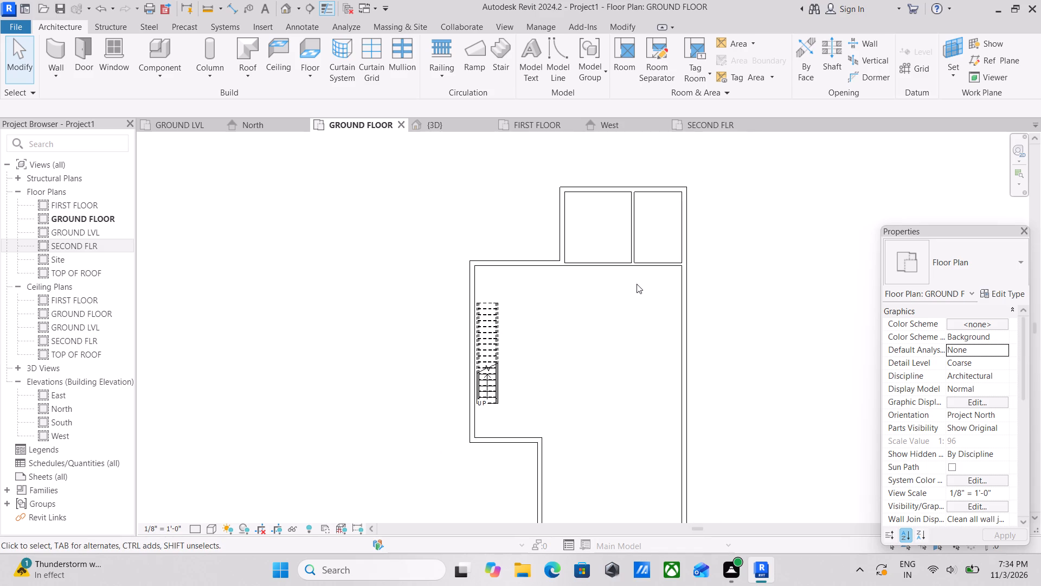
scroll(637, 284, "up", 2)
scroll(629, 264, "down", 2)
middle_click_drag(629, 264, 632, 292)
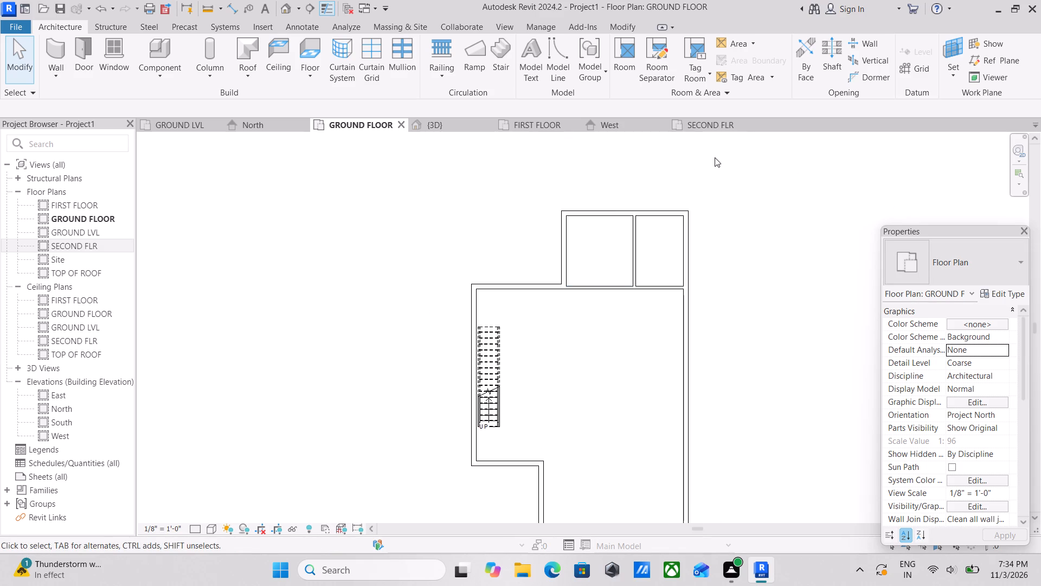
scroll(705, 156, "down", 1)
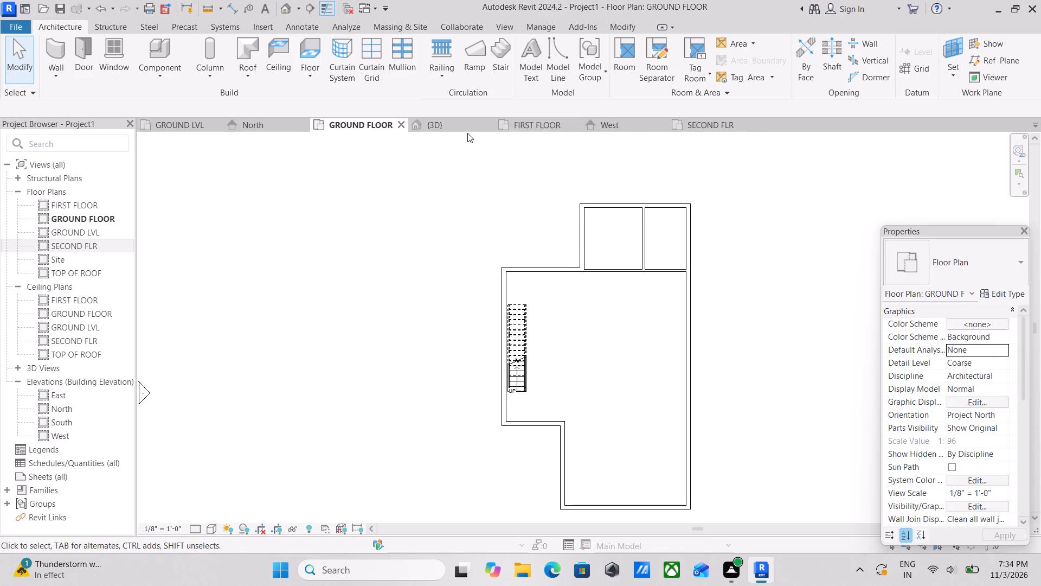
Switch to the 3D view of the building.
left_click(457, 122)
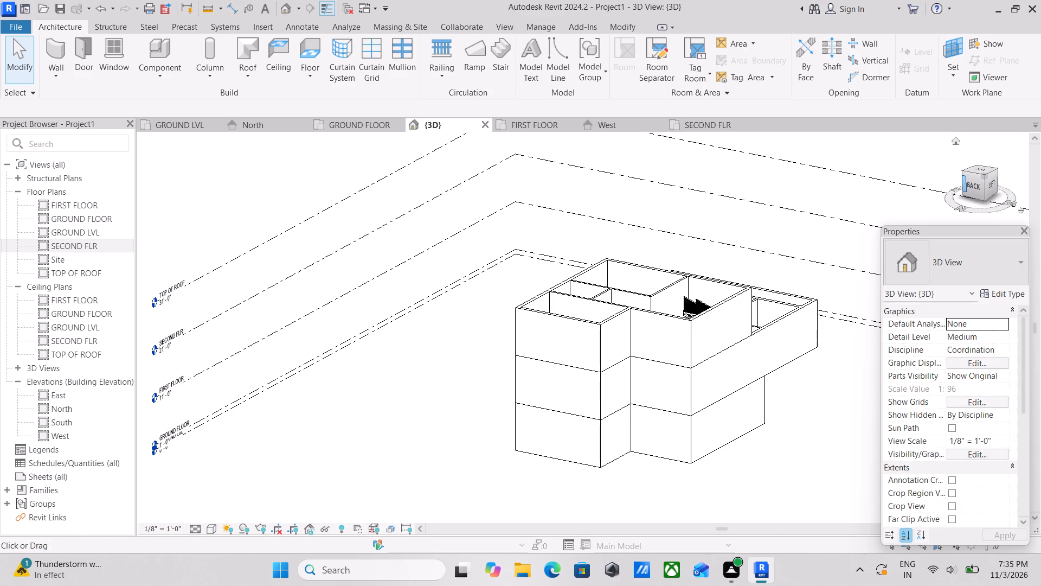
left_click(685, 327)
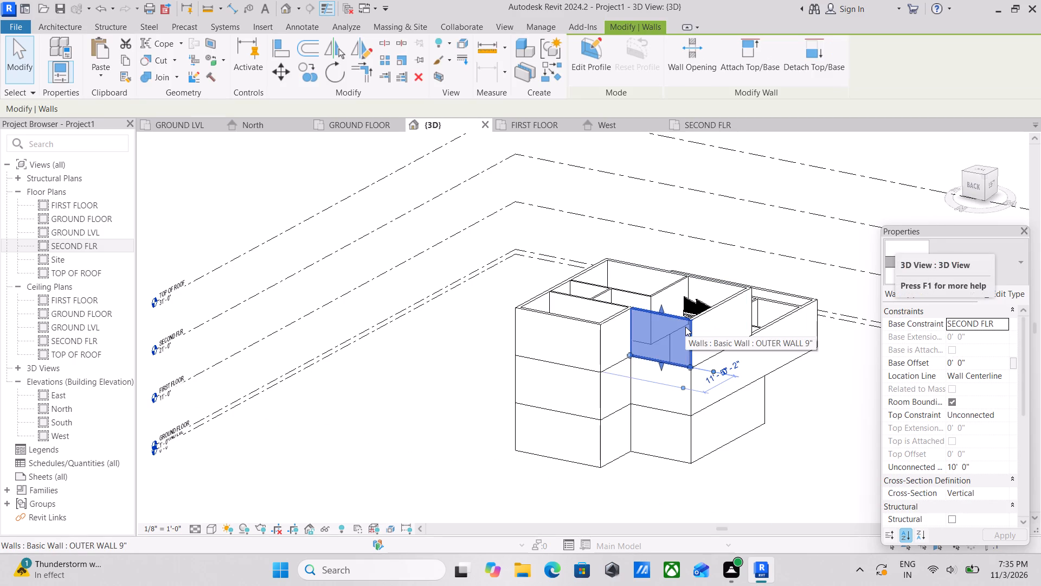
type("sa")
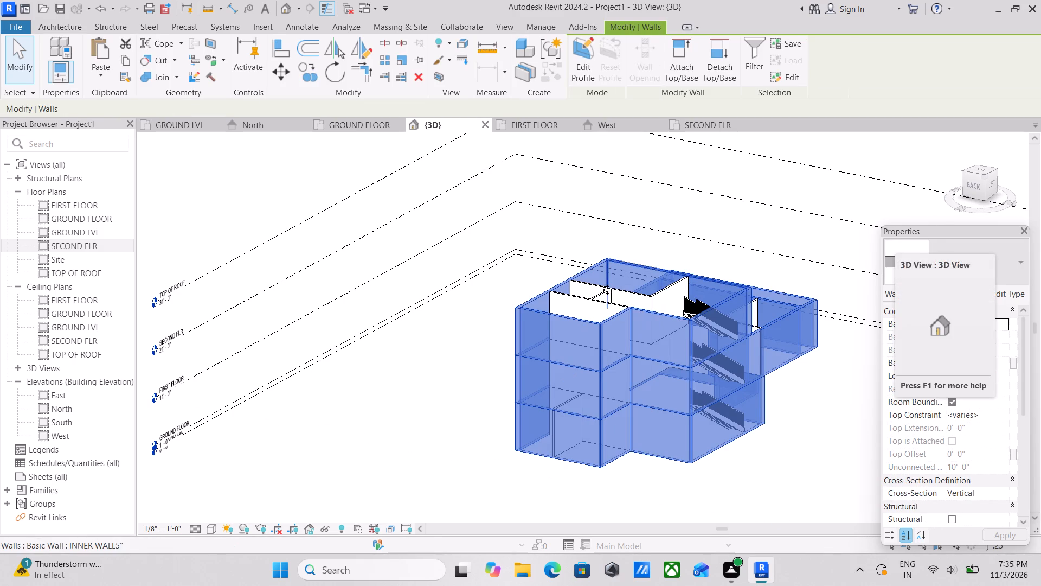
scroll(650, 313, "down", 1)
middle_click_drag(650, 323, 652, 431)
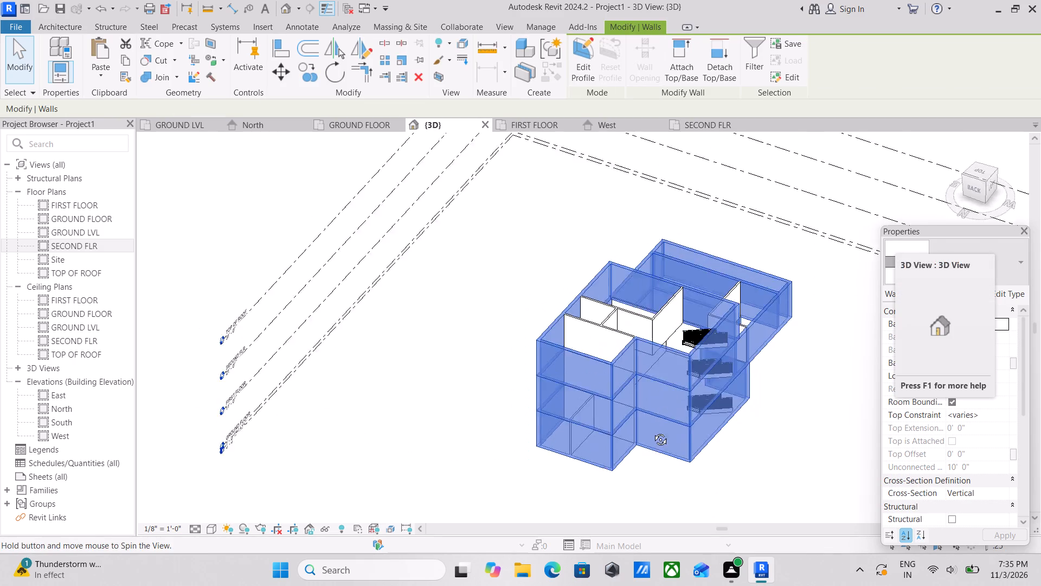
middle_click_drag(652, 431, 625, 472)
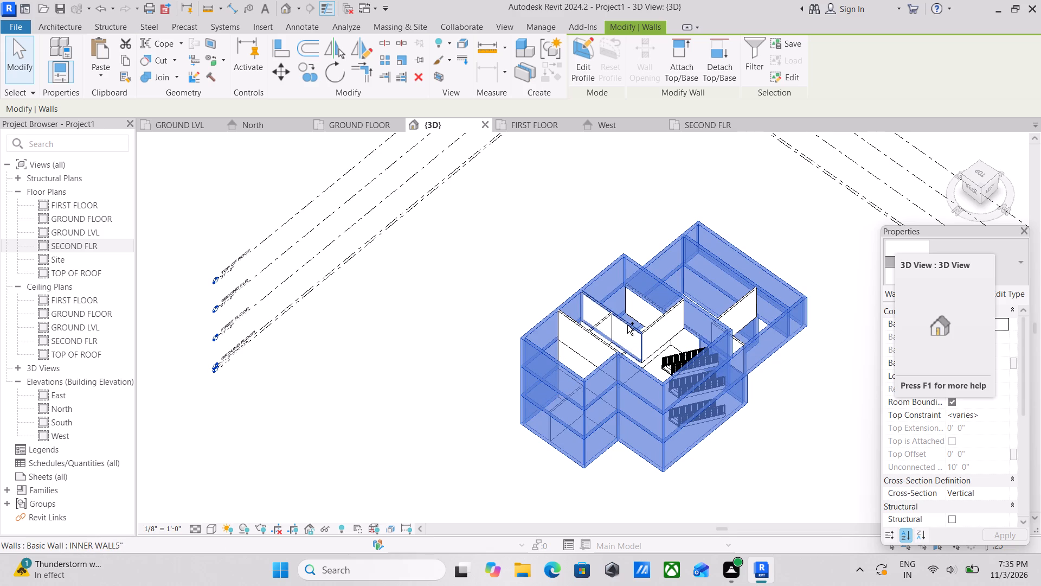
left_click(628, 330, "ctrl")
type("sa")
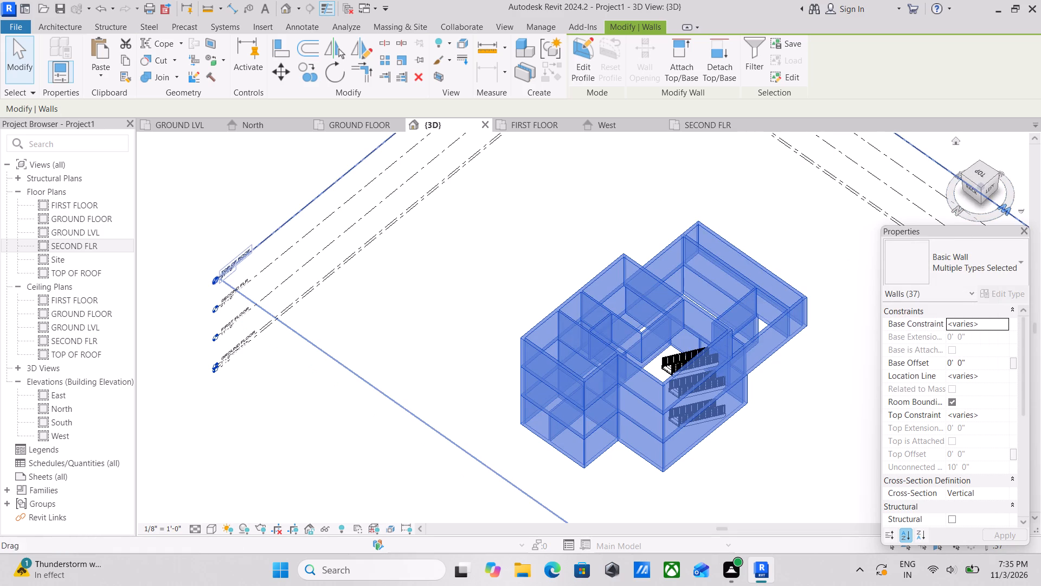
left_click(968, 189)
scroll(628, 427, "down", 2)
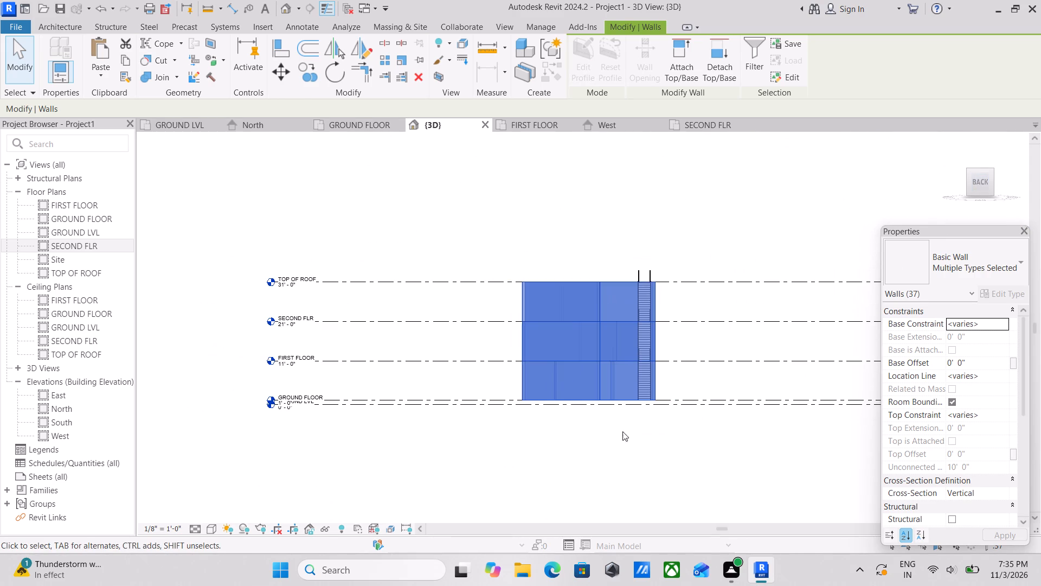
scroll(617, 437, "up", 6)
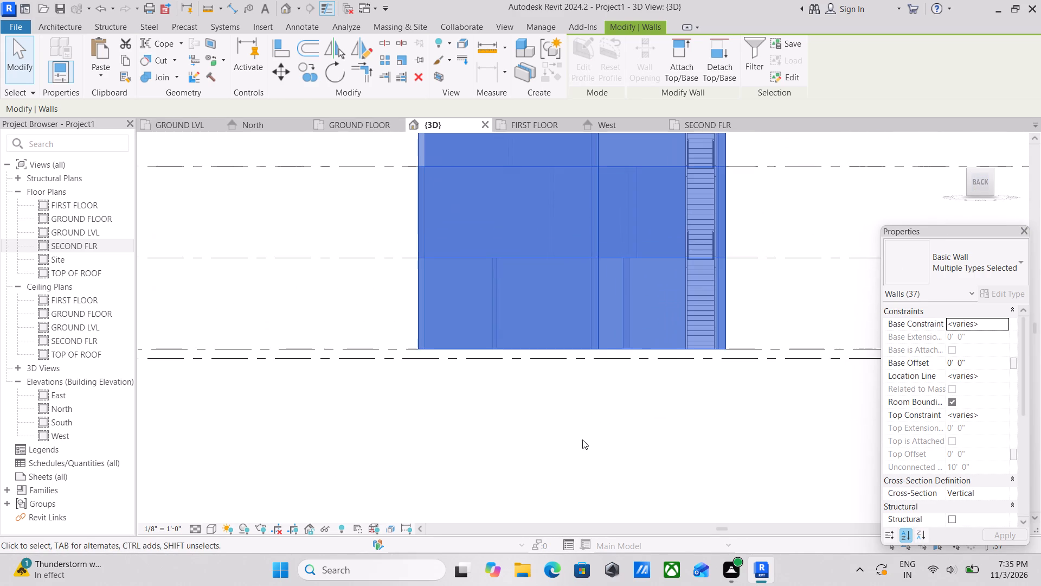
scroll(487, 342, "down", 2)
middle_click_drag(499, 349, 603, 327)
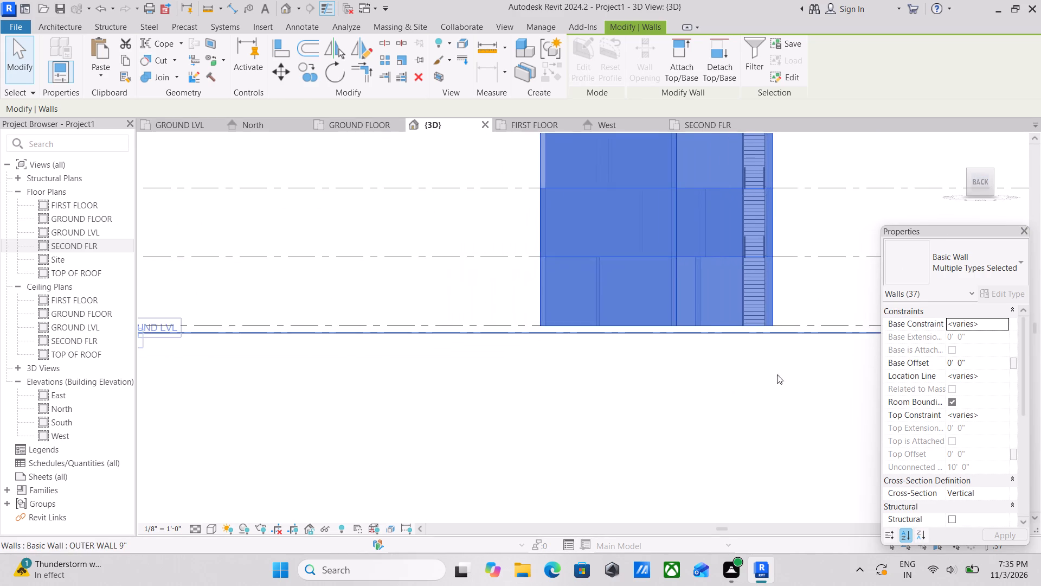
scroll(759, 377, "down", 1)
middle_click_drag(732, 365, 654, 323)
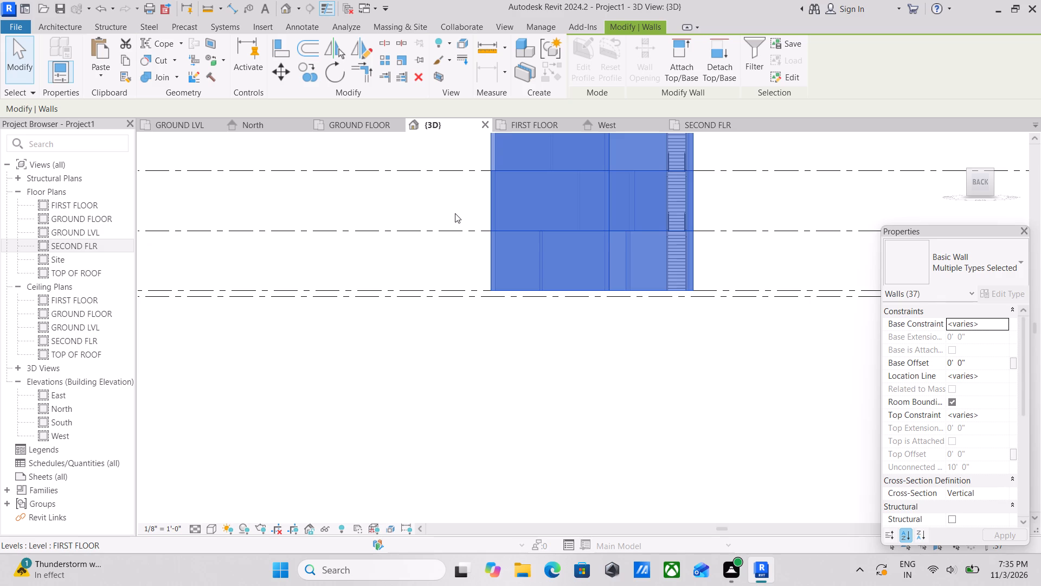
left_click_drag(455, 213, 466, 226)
Temporarily hide all outer and inner walls above the ground floor in the 3D view, keeping the ground-floor walls and stairs shown.
scroll(529, 291, "down", 2)
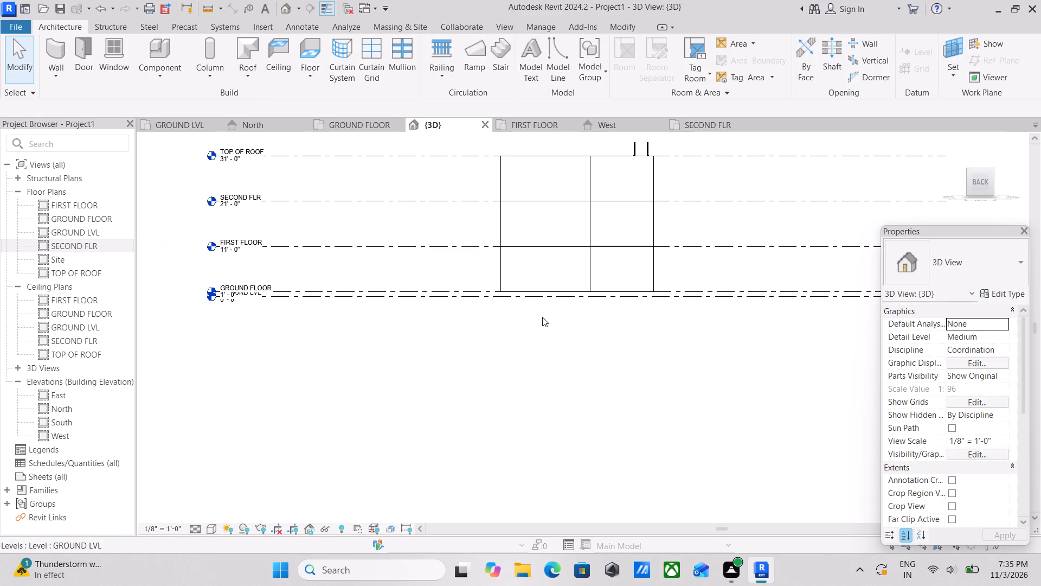
scroll(547, 317, "down", 1)
middle_click_drag(636, 298, 528, 506, "shift")
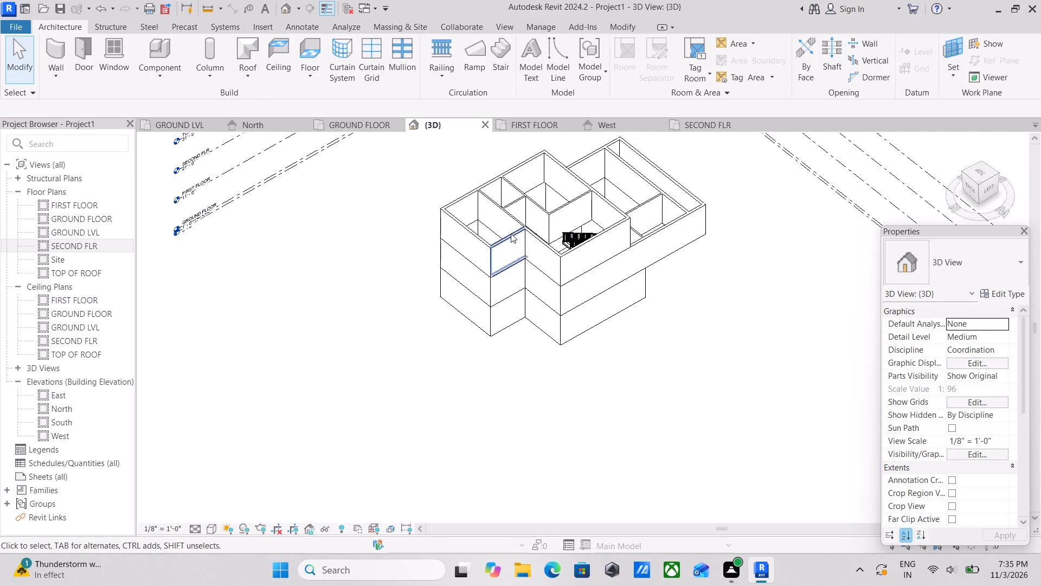
scroll(511, 233, "up", 4)
left_click(514, 239)
type("sa")
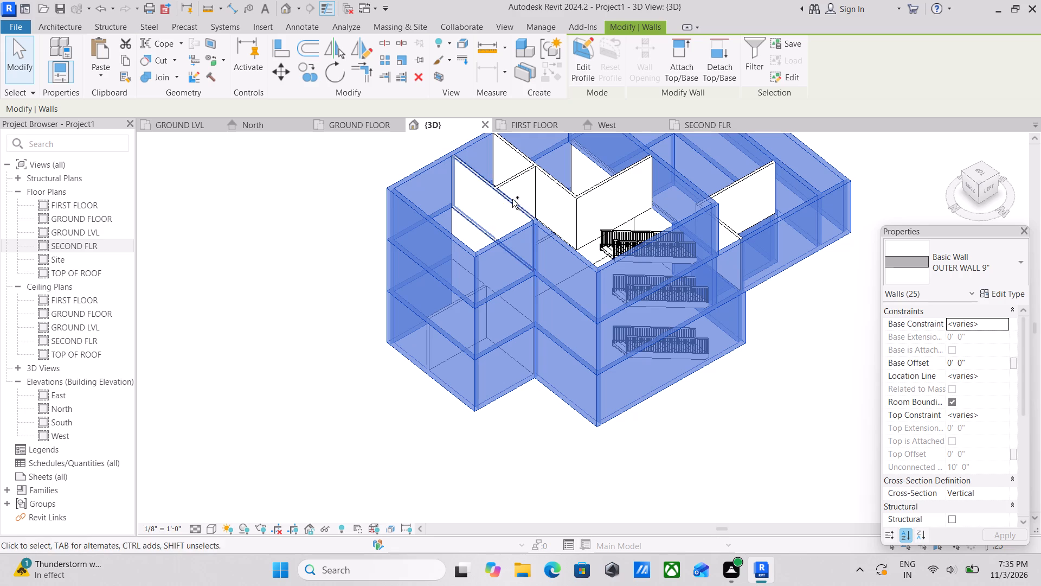
left_click(514, 200, "ctrl")
type("sa")
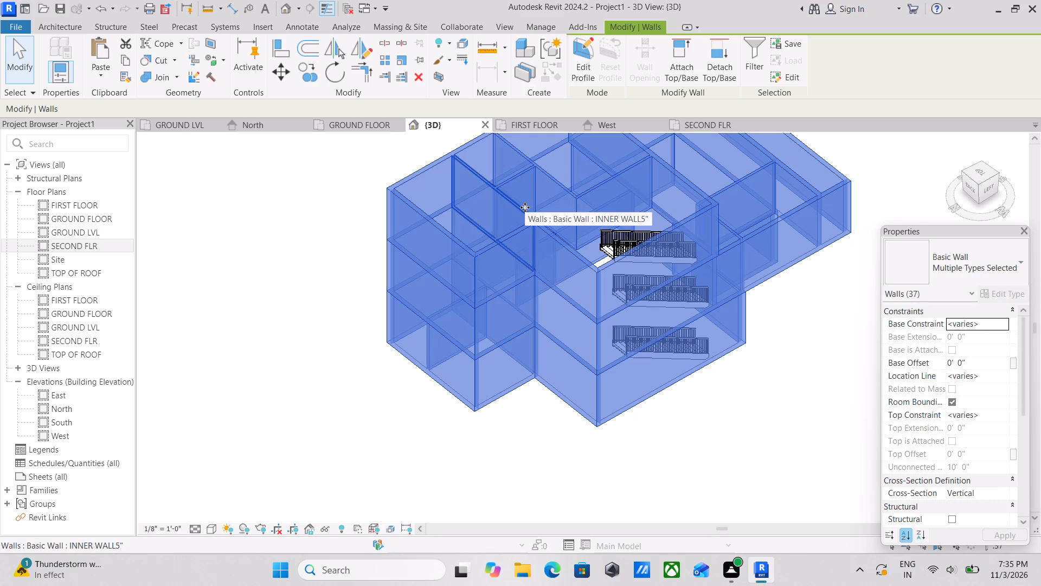
scroll(558, 307, "up", 2)
scroll(564, 257, "down", 2)
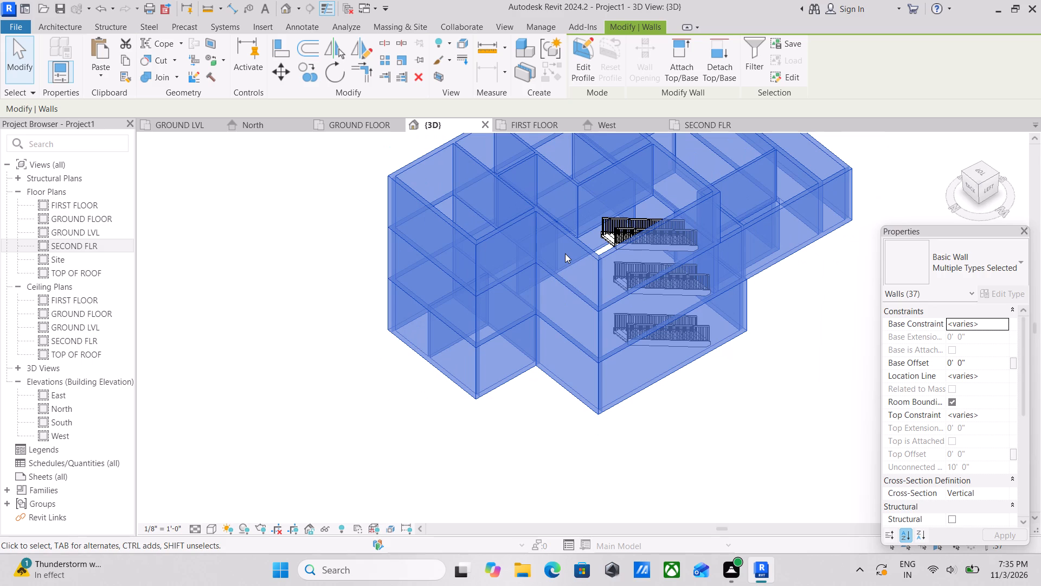
left_click(971, 184)
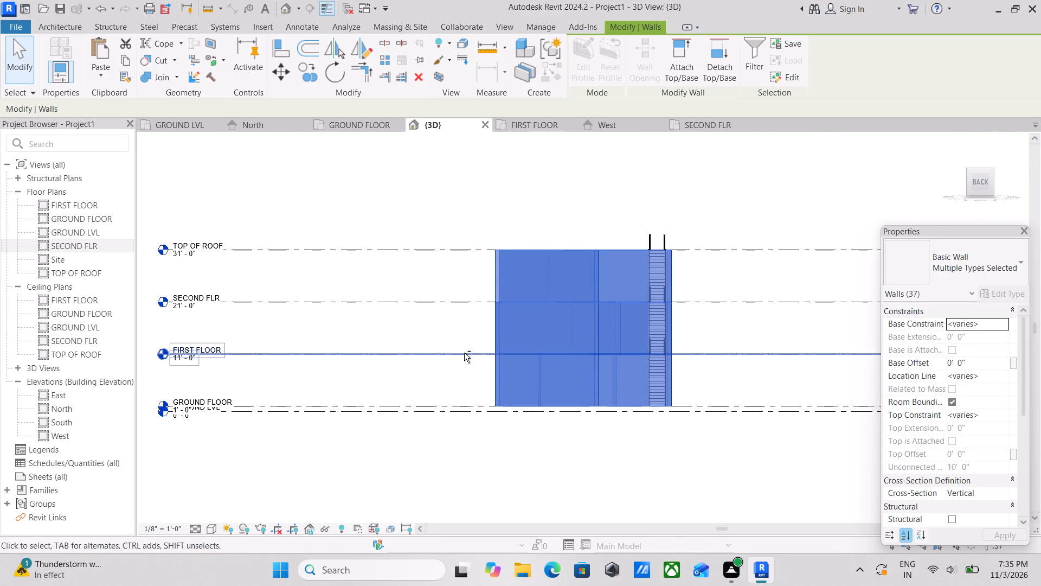
left_click_drag(454, 332, 691, 445, "shift")
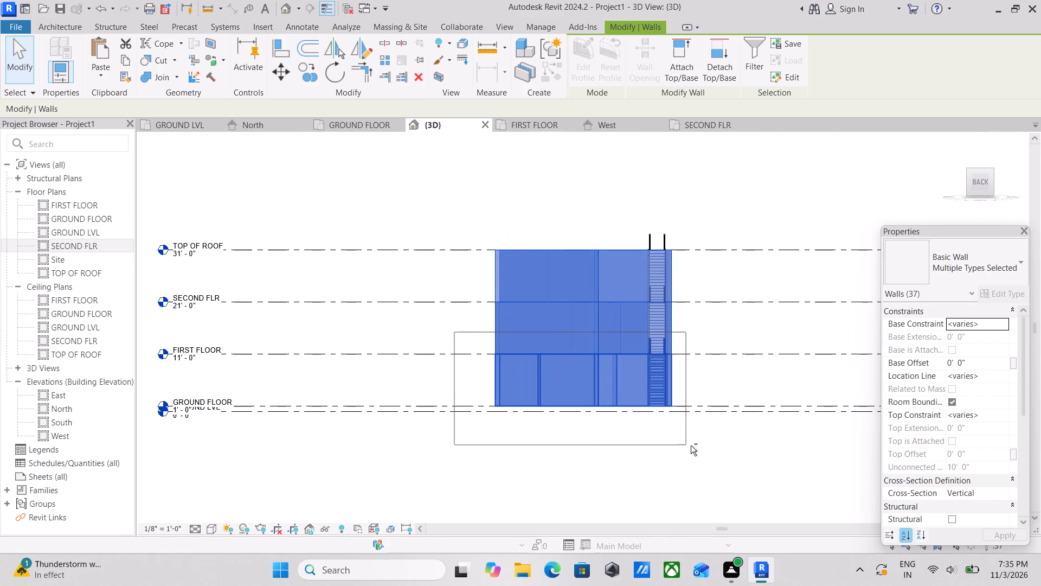
left_click_drag(691, 445, 739, 457, "shift")
scroll(722, 327, "down", 2)
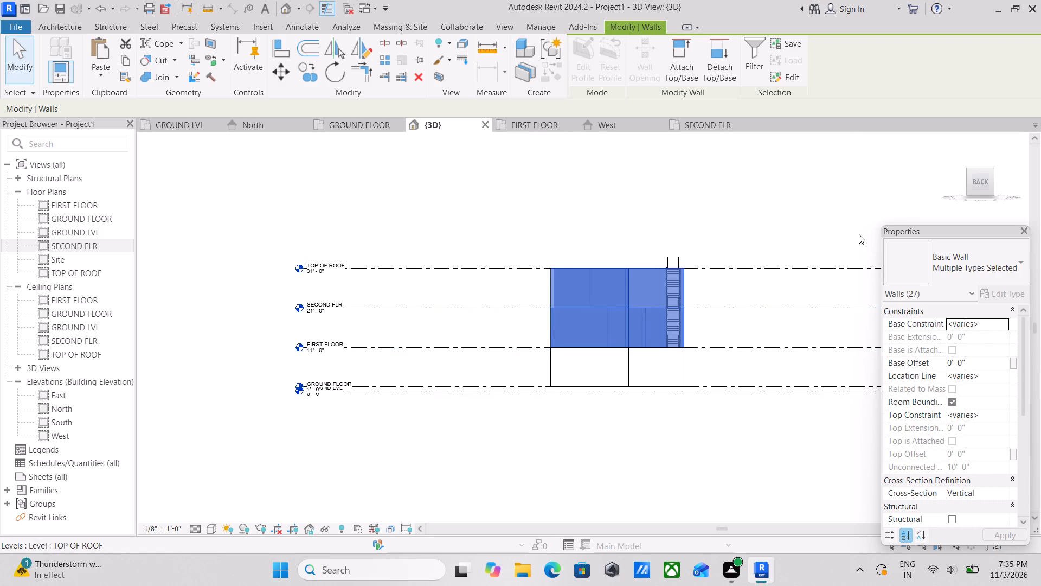
type("hh")
Examine the exposed ground-floor walls, the partitions and the stacked stairs from above and from several sides.
scroll(651, 344, "down", 1)
middle_click_drag(628, 346, 651, 539, "shift")
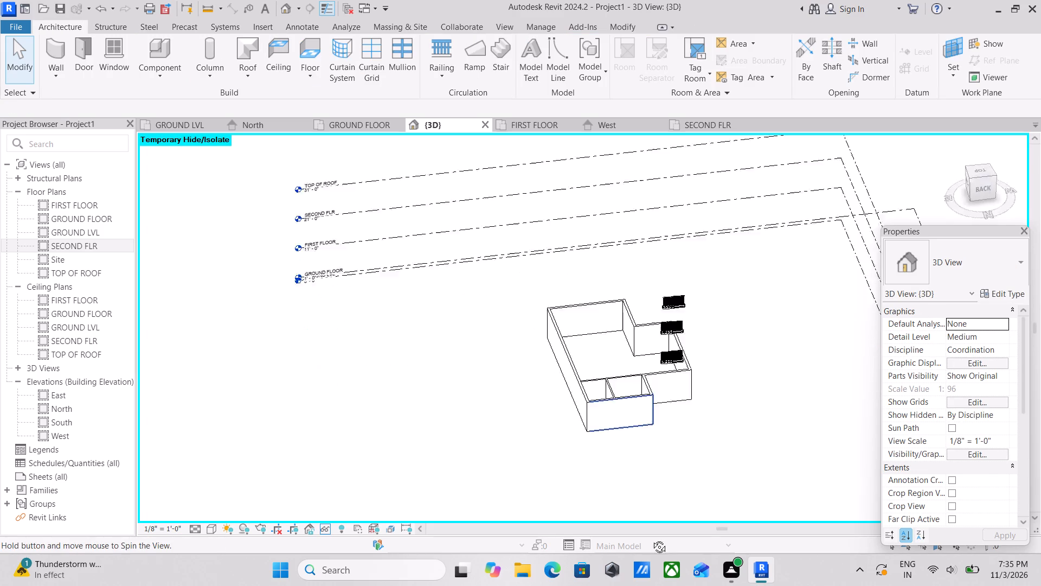
middle_click_drag(651, 539, 614, 584, "shift")
middle_click_drag(671, 405, 444, 502, "shift")
scroll(593, 369, "up", 2)
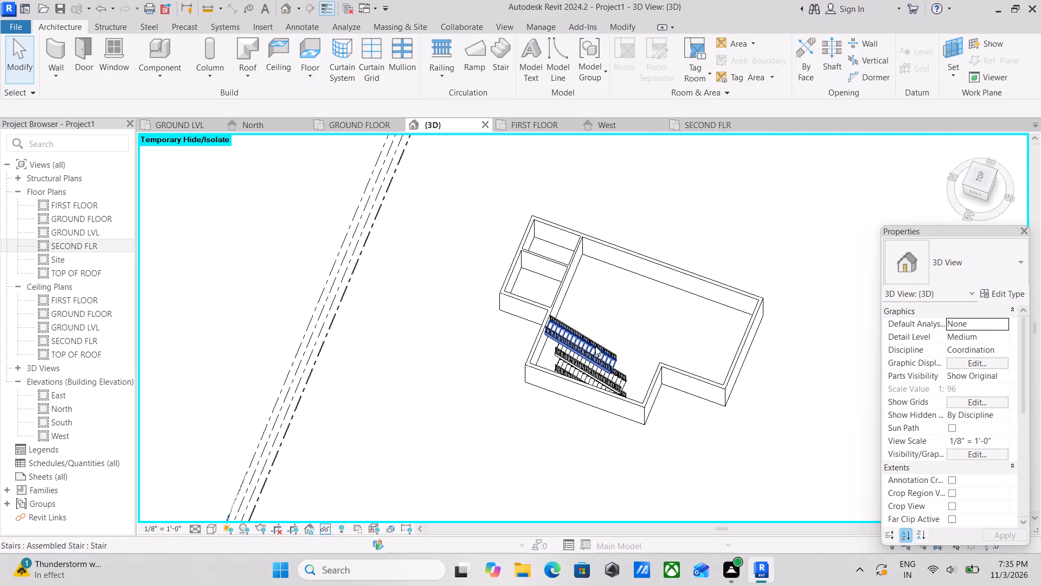
middle_click_drag(595, 346, 402, 352, "shift")
scroll(402, 352, "up", 1, "shift")
middle_click_drag(601, 335, 502, 273, "shift")
scroll(586, 347, "up", 5)
middle_click_drag(616, 337, 531, 346)
scroll(539, 343, "up", 1)
middle_click_drag(579, 351, 731, 380)
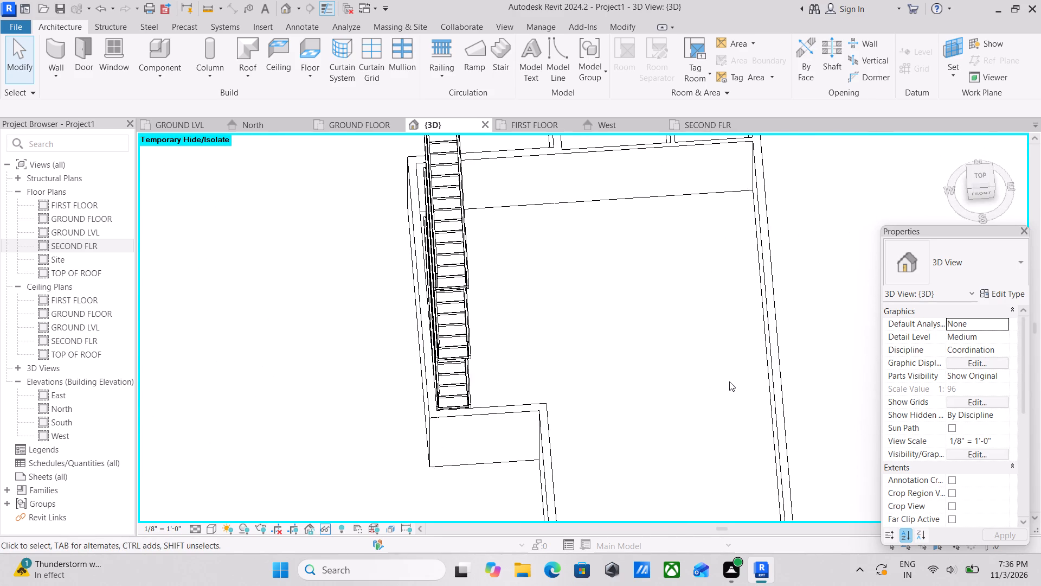
scroll(722, 356, "down", 3)
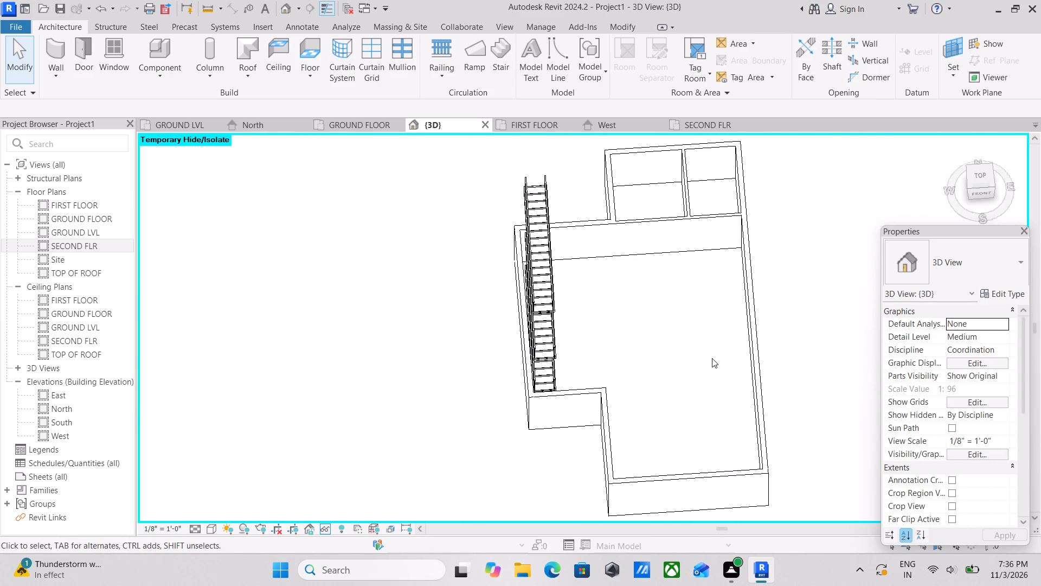
scroll(712, 358, "down", 1)
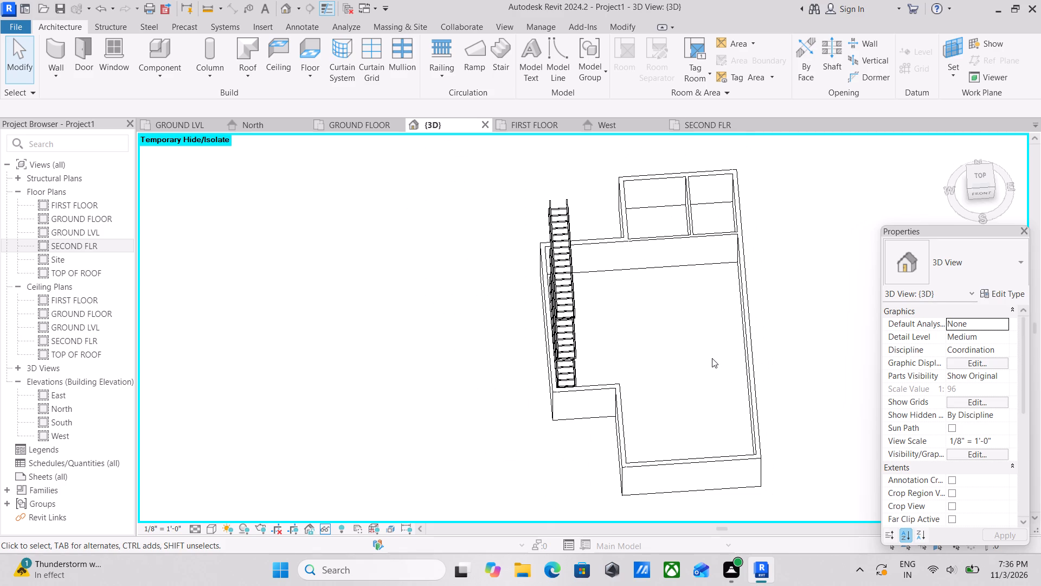
scroll(663, 300, "up", 2)
scroll(679, 311, "down", 1)
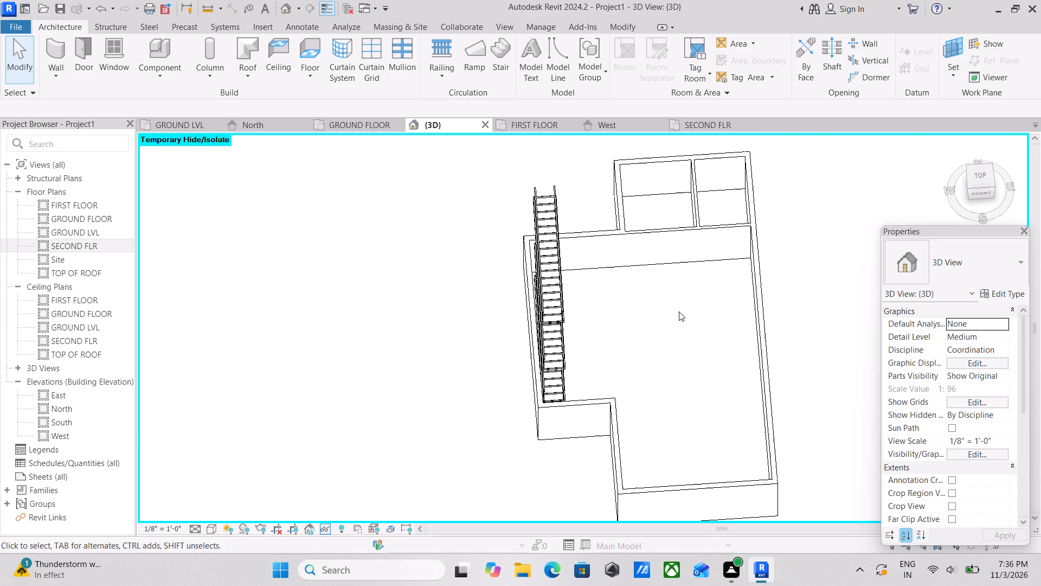
middle_click_drag(717, 285, 690, 392)
scroll(690, 392, "up", 1)
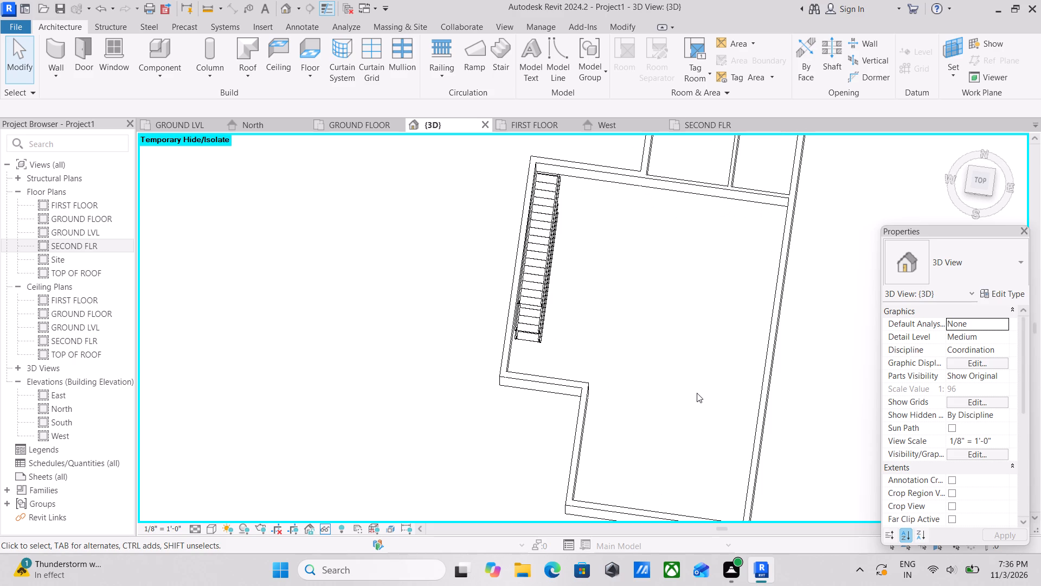
scroll(691, 394, "up", 1)
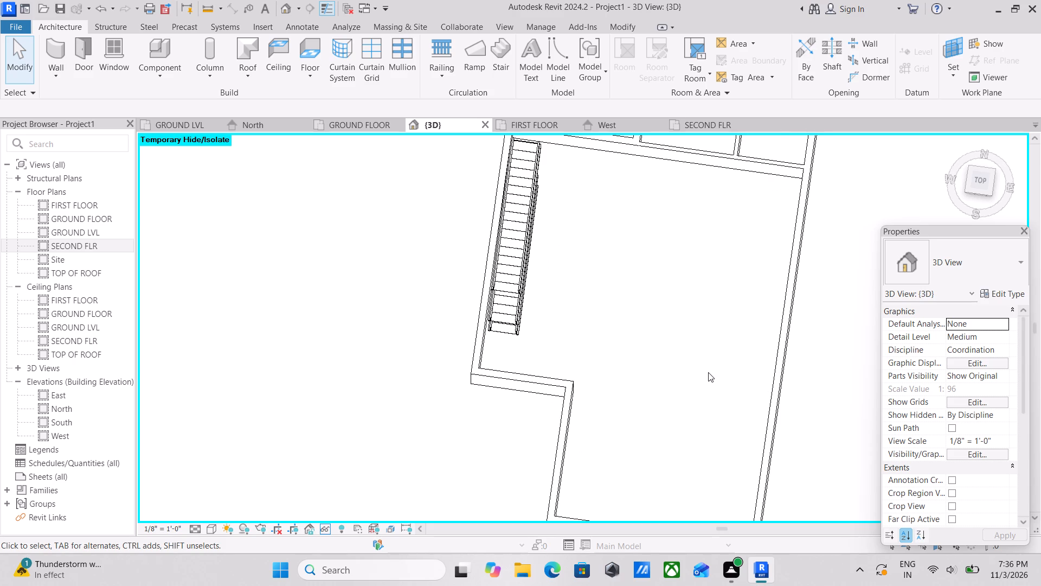
scroll(708, 372, "down", 2)
middle_click_drag(667, 320, 717, 235, "shift")
scroll(669, 227, "up", 3)
scroll(652, 242, "up", 1, "shift")
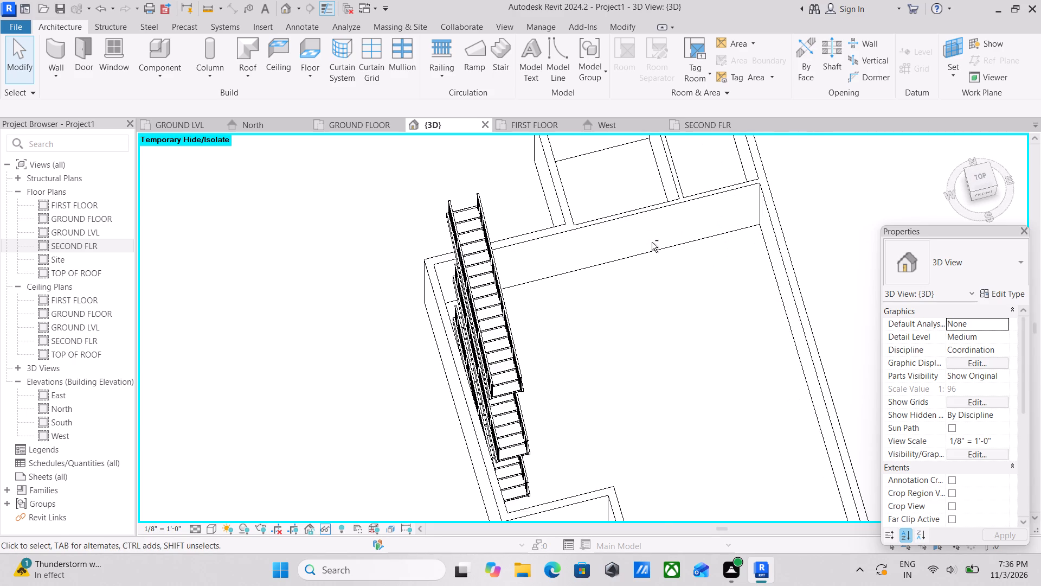
middle_click_drag(646, 236, 638, 189, "shift")
Open the profile of the ground-floor 5" inner wall between the large room and the two small north rooms for editing, viewed from the front.
left_click(646, 238)
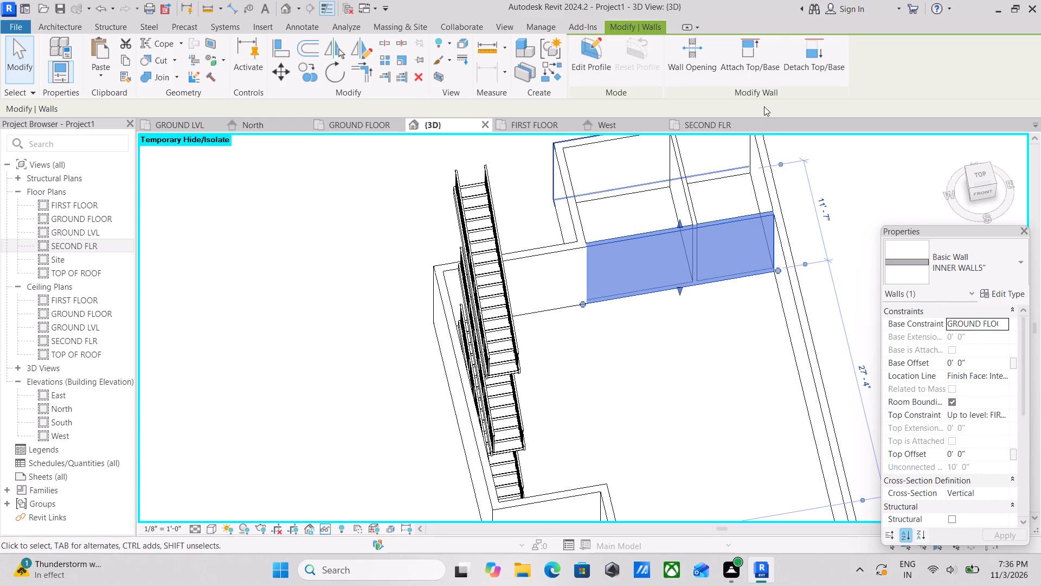
left_click(597, 55)
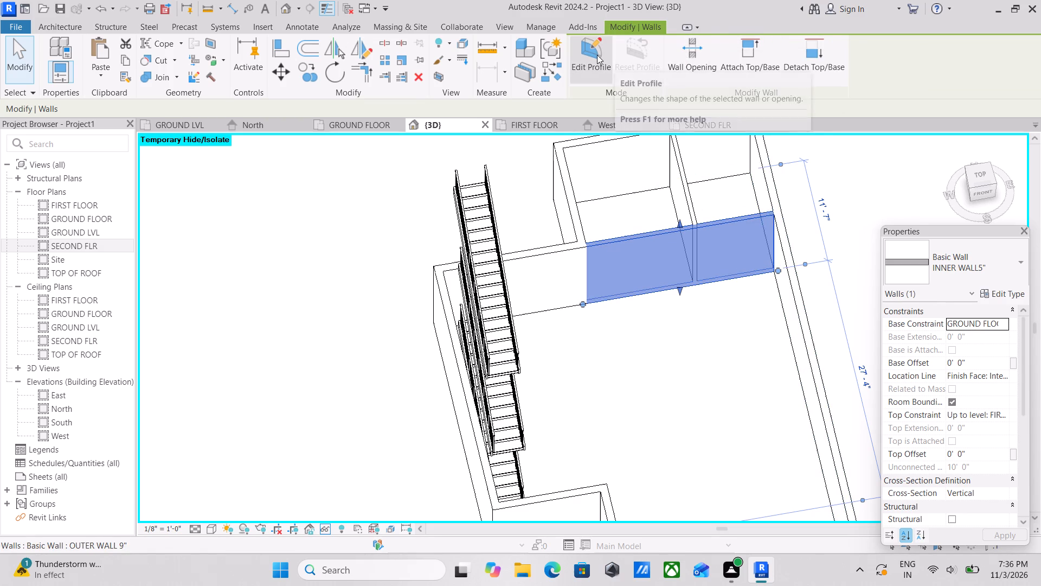
left_click(986, 198)
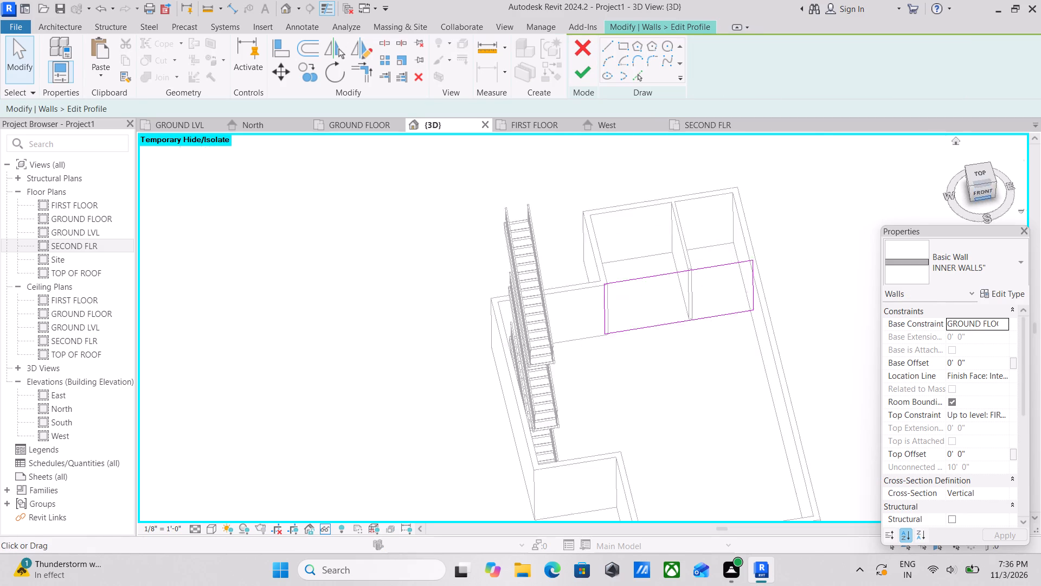
middle_click_drag(653, 277, 654, 518, "shift")
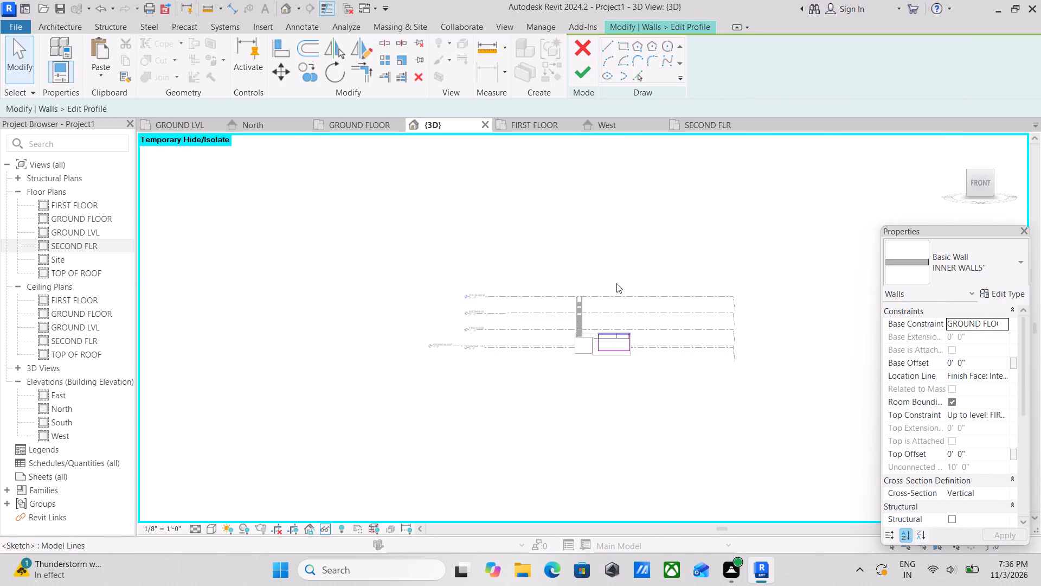
middle_click_drag(616, 288, 620, 412, "shift")
scroll(620, 336, "up", 11)
middle_click_drag(595, 381, 609, 409)
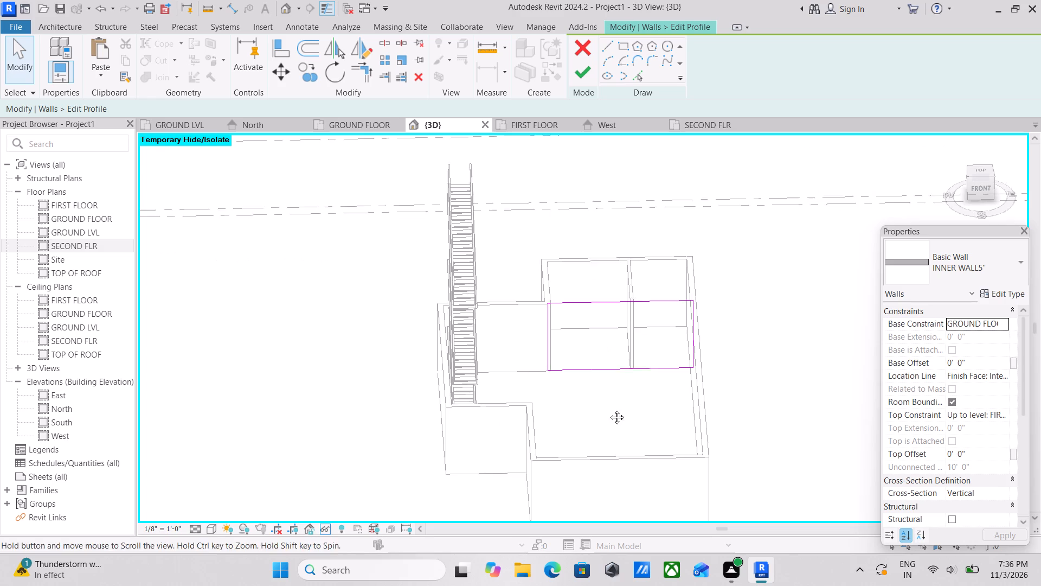
middle_click_drag(609, 409, 620, 432)
scroll(619, 425, "up", 2)
scroll(619, 425, "down", 1)
scroll(619, 425, "up", 4)
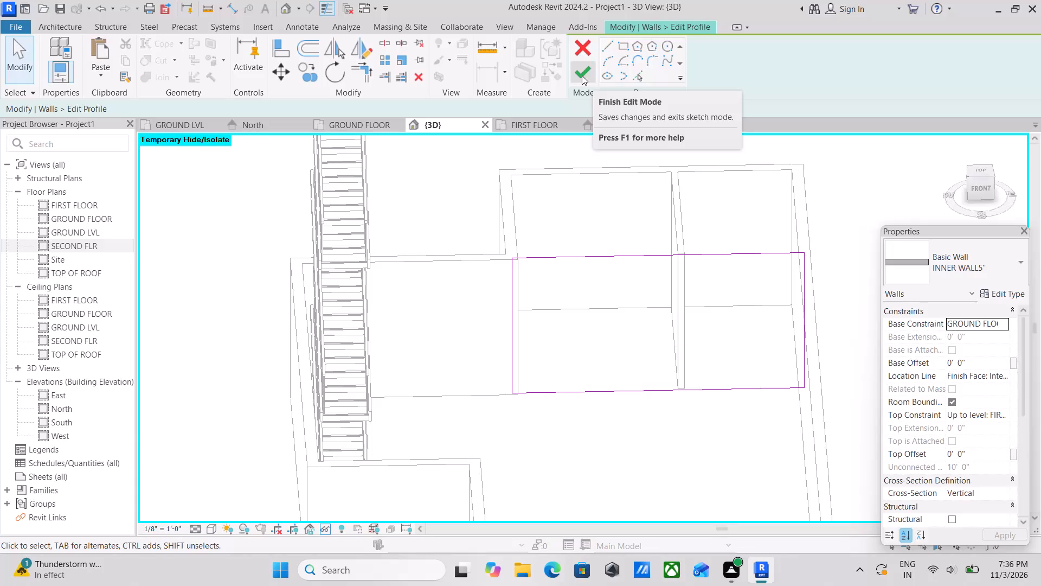
Sketch a rectangular opening about 4'-0" wide and 6'-6" high inside the wall profile, in the bay west of the cross partition.
left_click(624, 48)
scroll(578, 377, "up", 3)
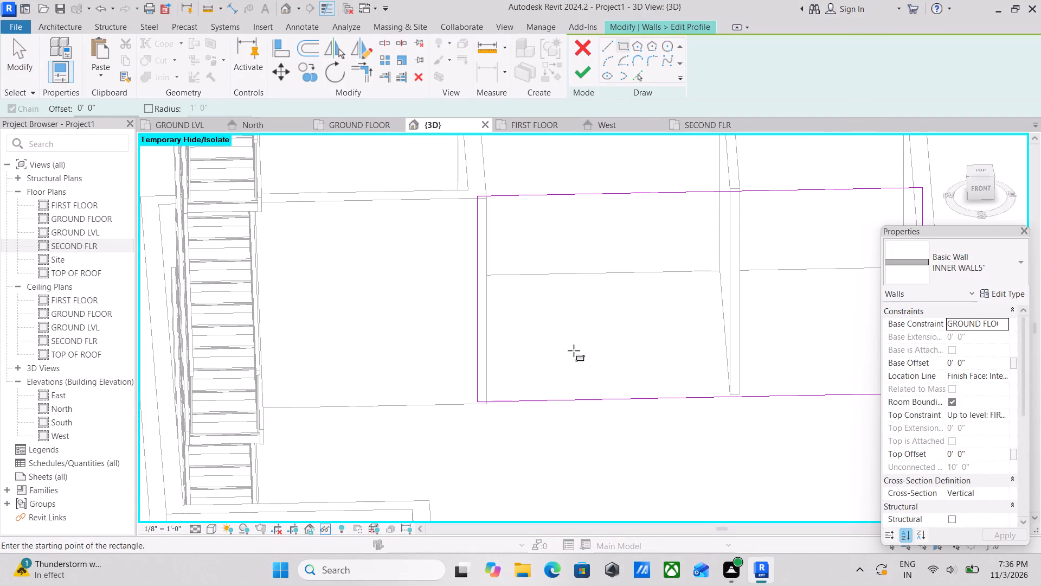
left_click(560, 364)
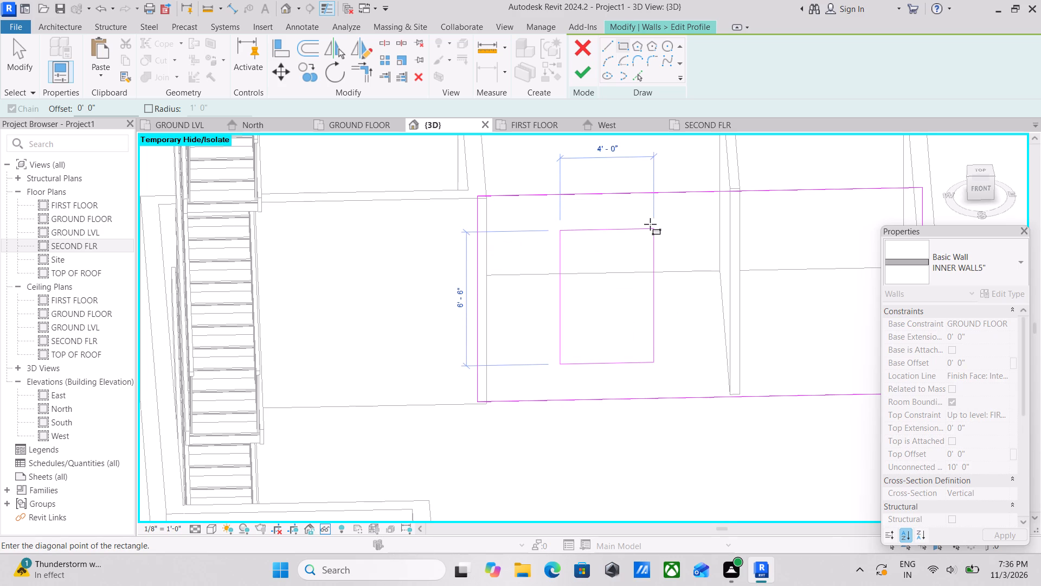
left_click(650, 224)
key("Escape")
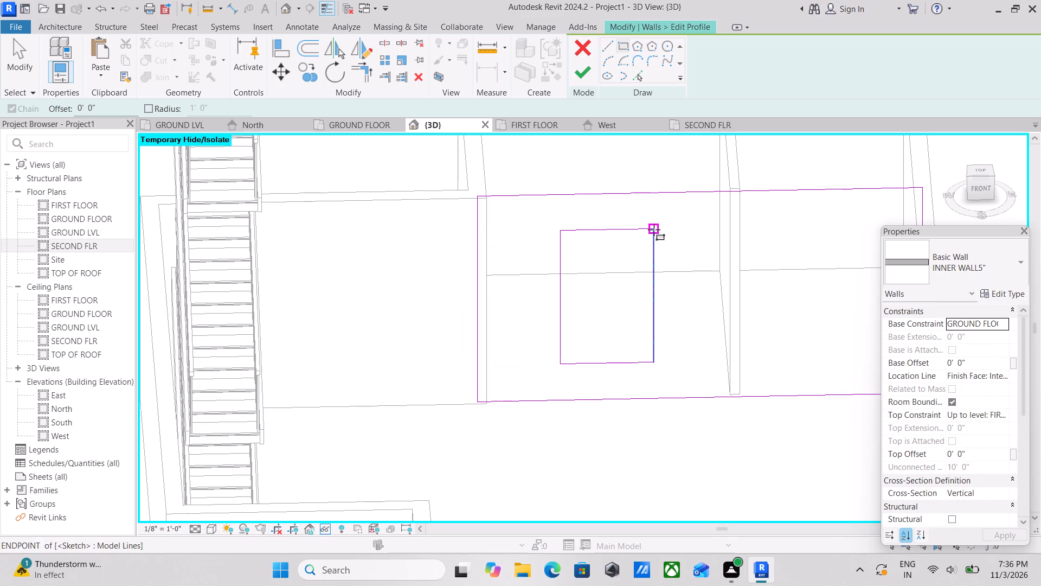
key("Escape")
scroll(629, 226, "up", 2)
key("Escape")
Delete the top edge of the rectangular opening.
left_click(625, 226)
right_click(625, 226)
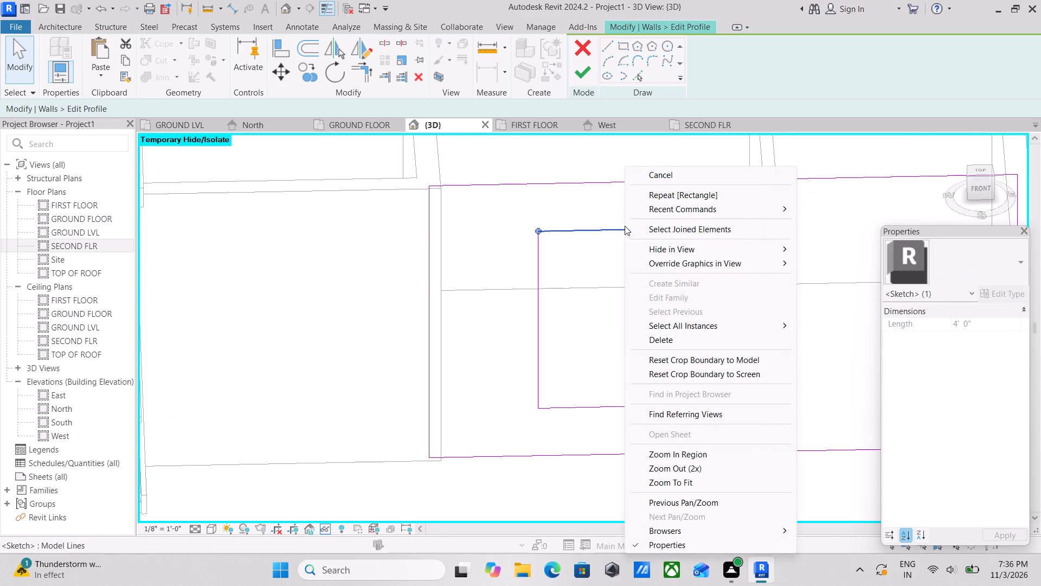
left_click(657, 341)
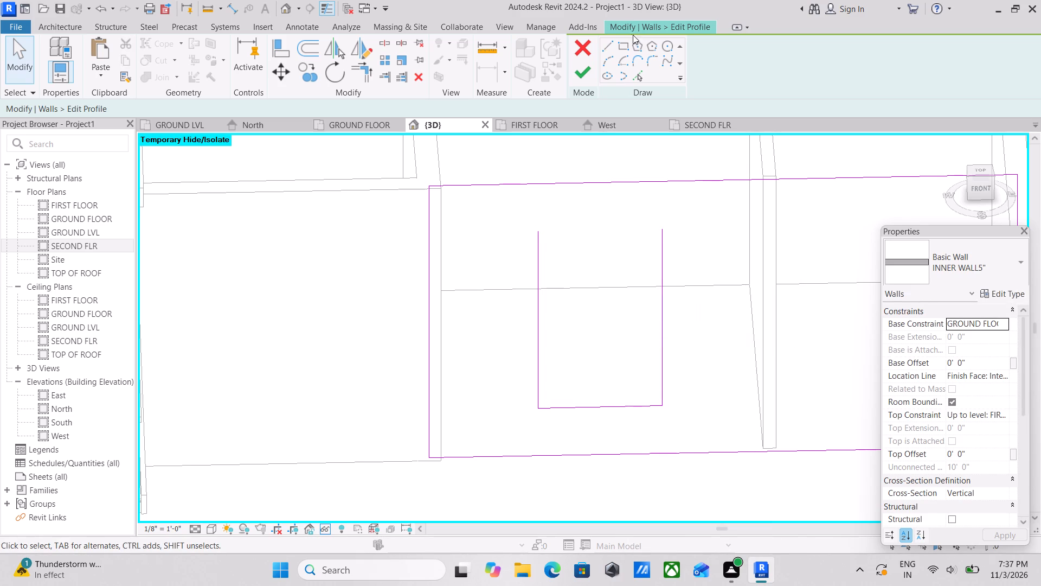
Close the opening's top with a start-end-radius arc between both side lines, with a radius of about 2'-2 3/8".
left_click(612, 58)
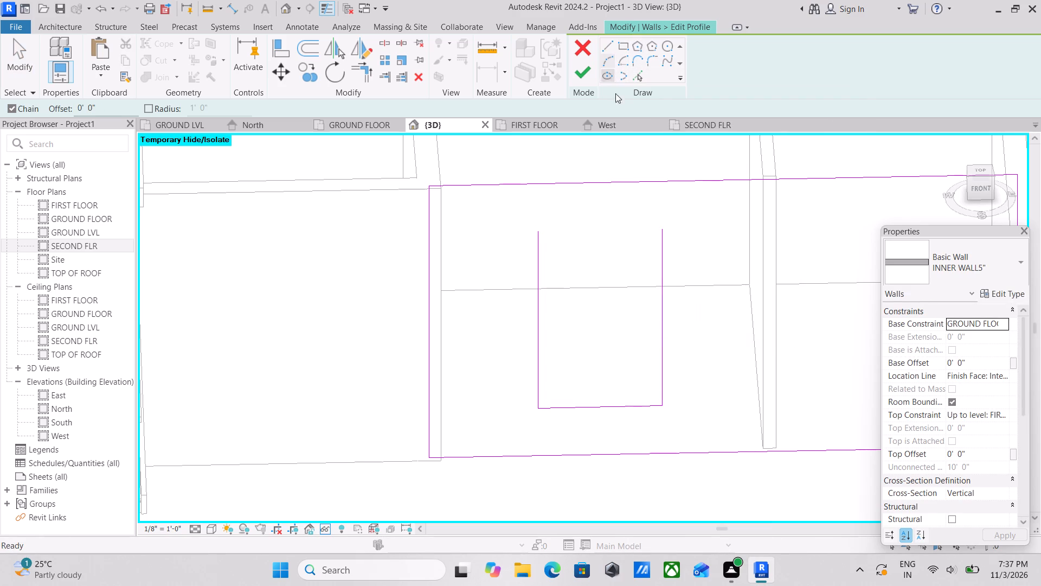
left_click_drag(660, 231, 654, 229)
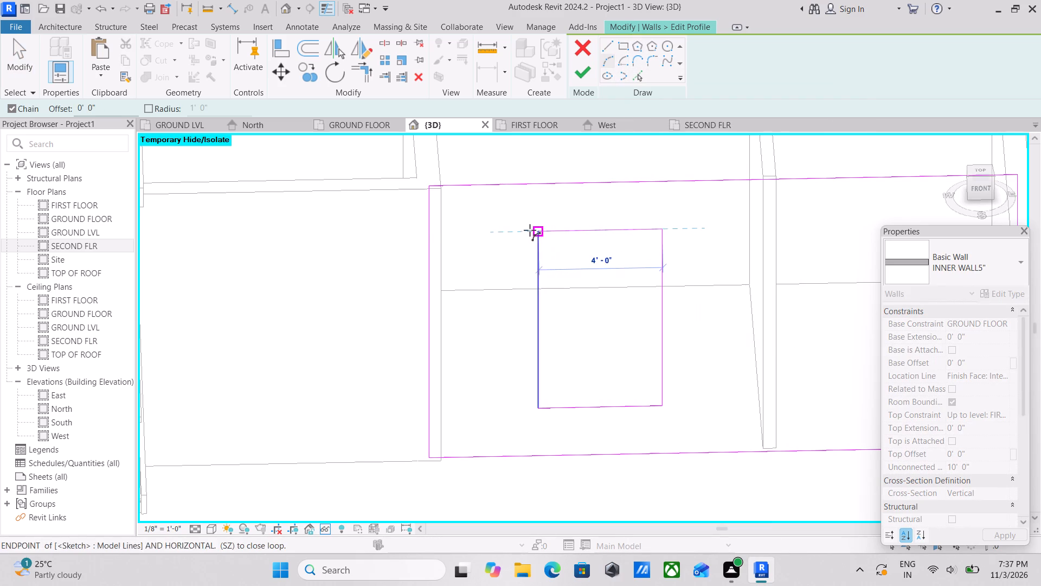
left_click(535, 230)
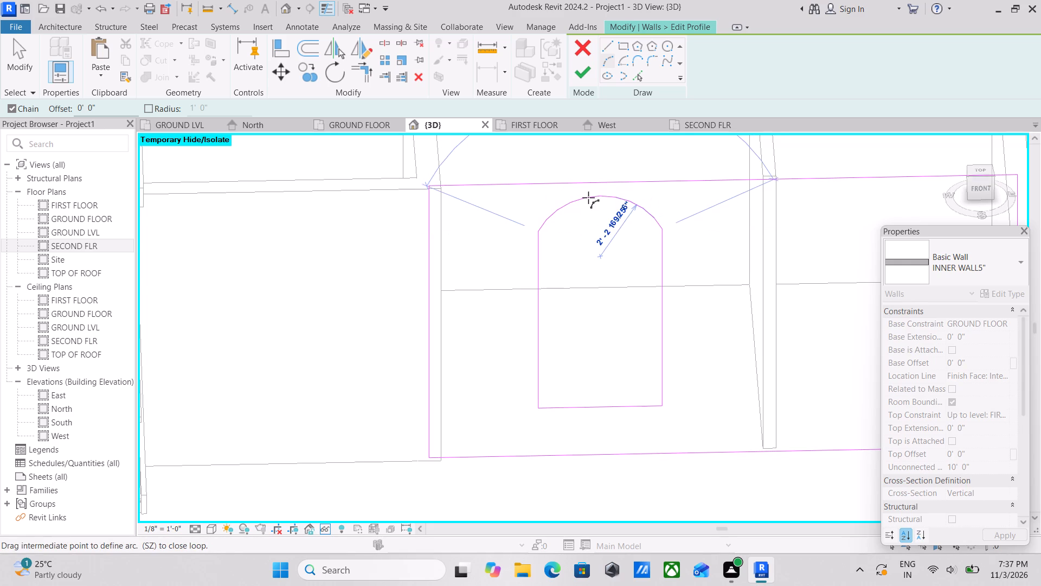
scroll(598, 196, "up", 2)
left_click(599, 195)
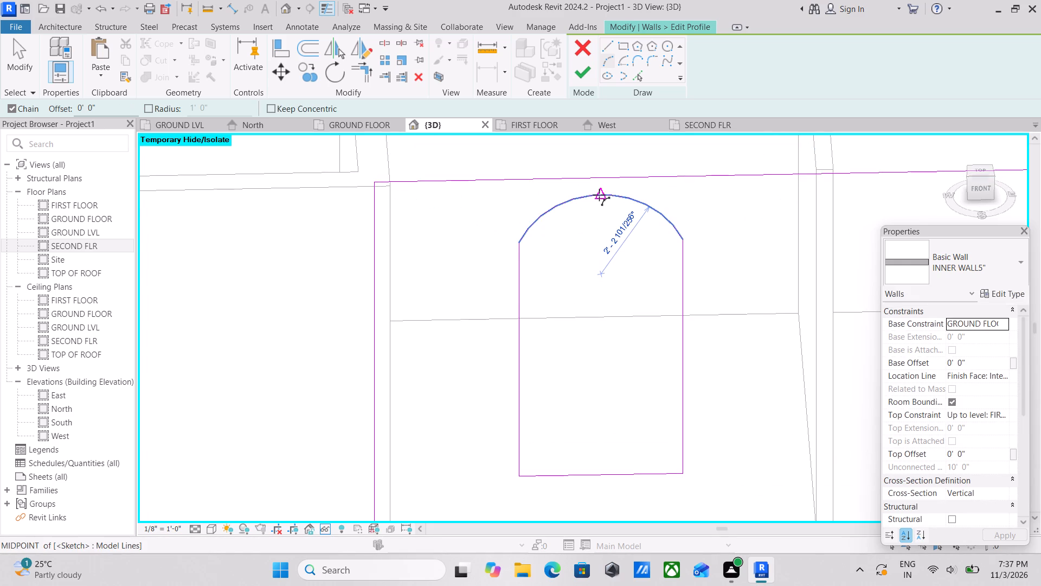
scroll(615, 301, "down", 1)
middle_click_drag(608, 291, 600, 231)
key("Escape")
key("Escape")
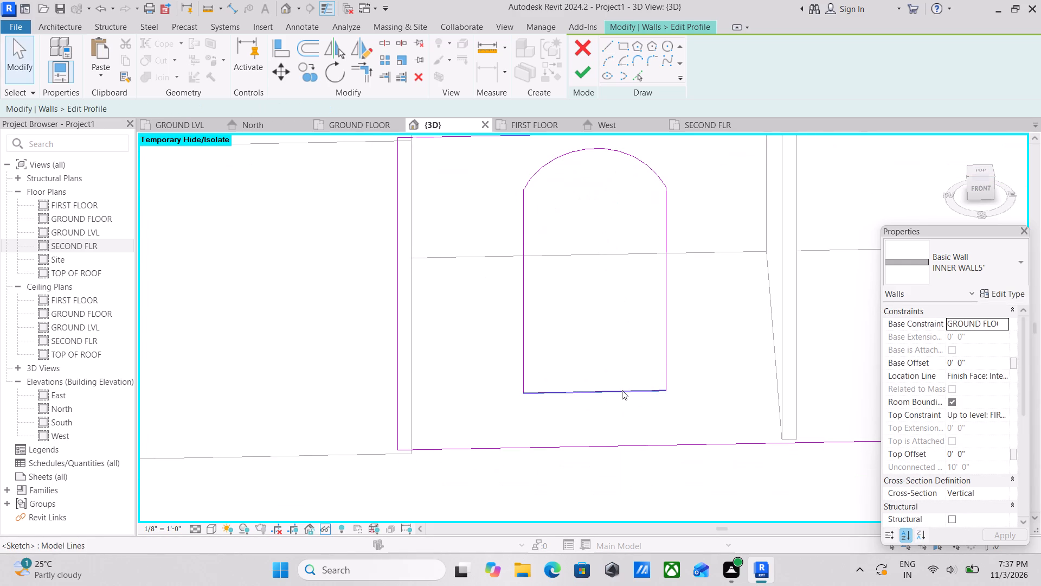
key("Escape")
Move the opening's bottom line down to about 7" above the wall's base, with the side lines following.
left_click(622, 390)
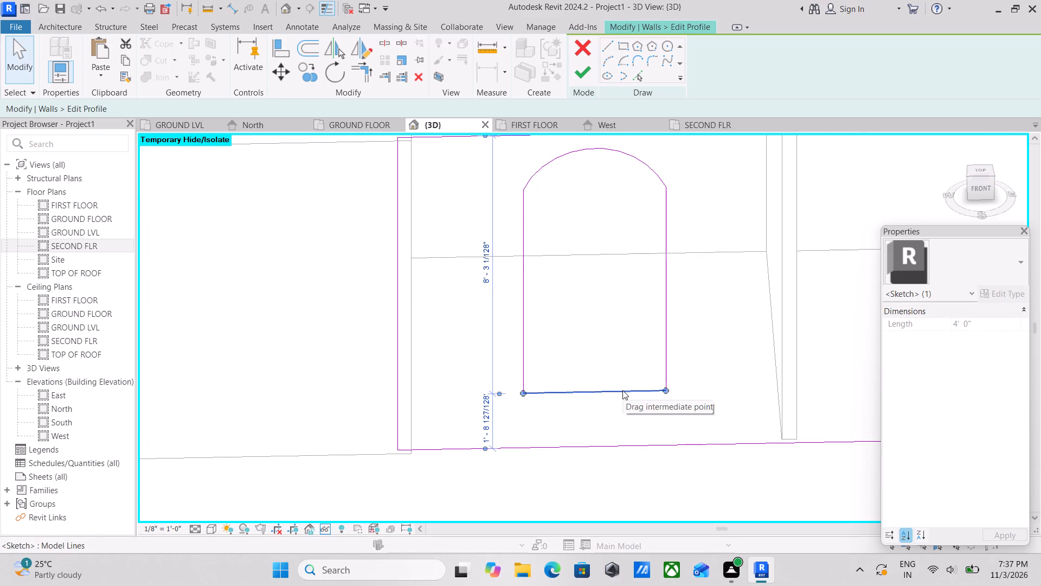
key("Down")
key("Down")
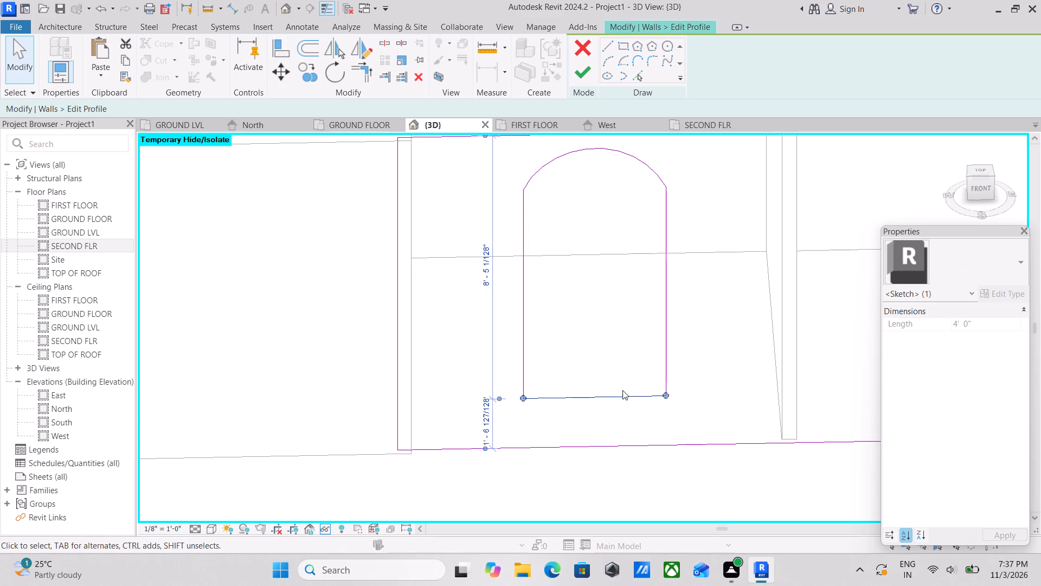
key("Down")
key("Down")
key("Down")
key("Down")
key("Down")
key("Down")
key("Down")
key("Down")
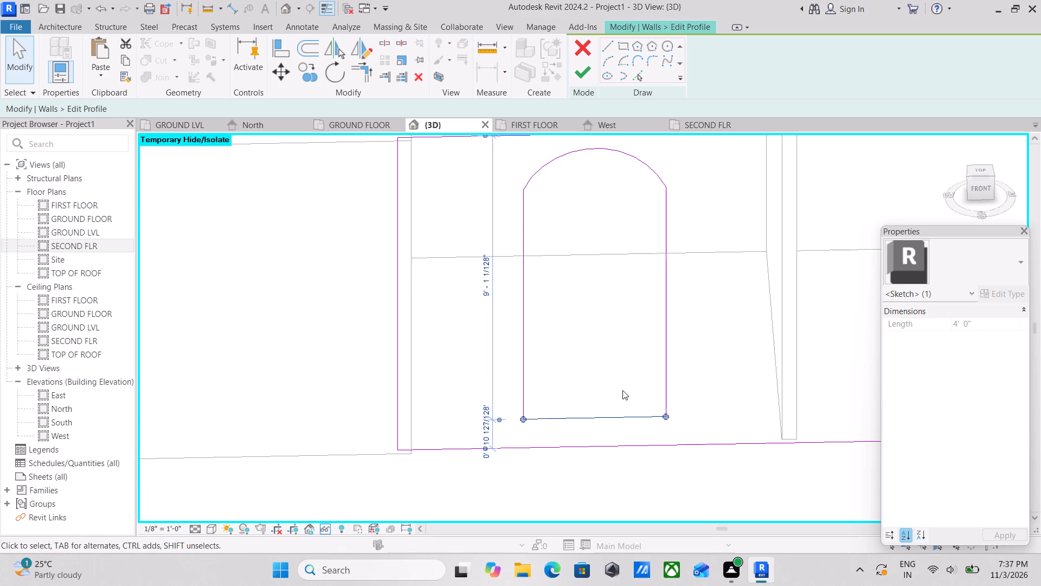
key("Down")
key("Down")
key("Down")
key("Down")
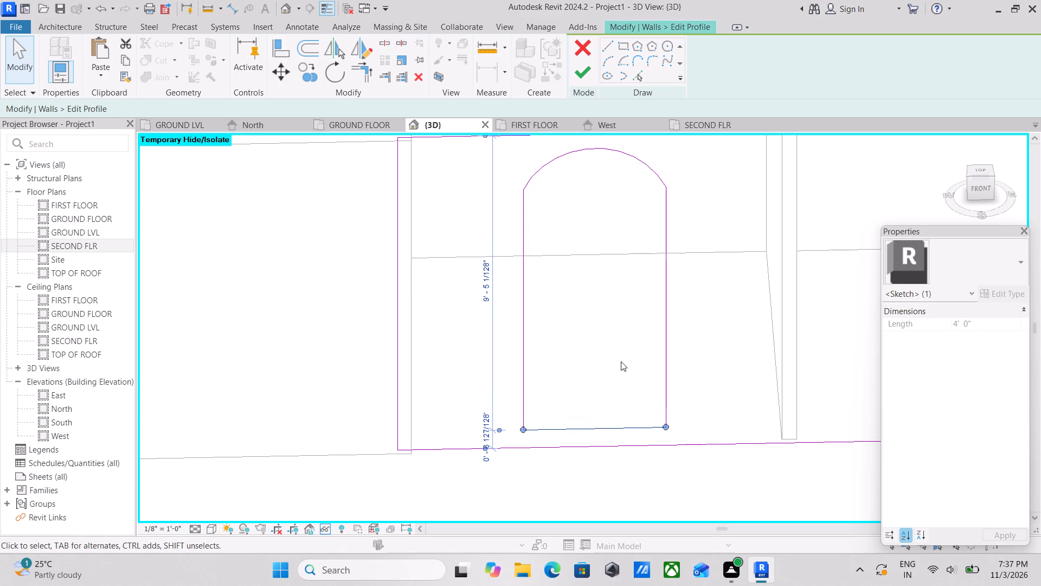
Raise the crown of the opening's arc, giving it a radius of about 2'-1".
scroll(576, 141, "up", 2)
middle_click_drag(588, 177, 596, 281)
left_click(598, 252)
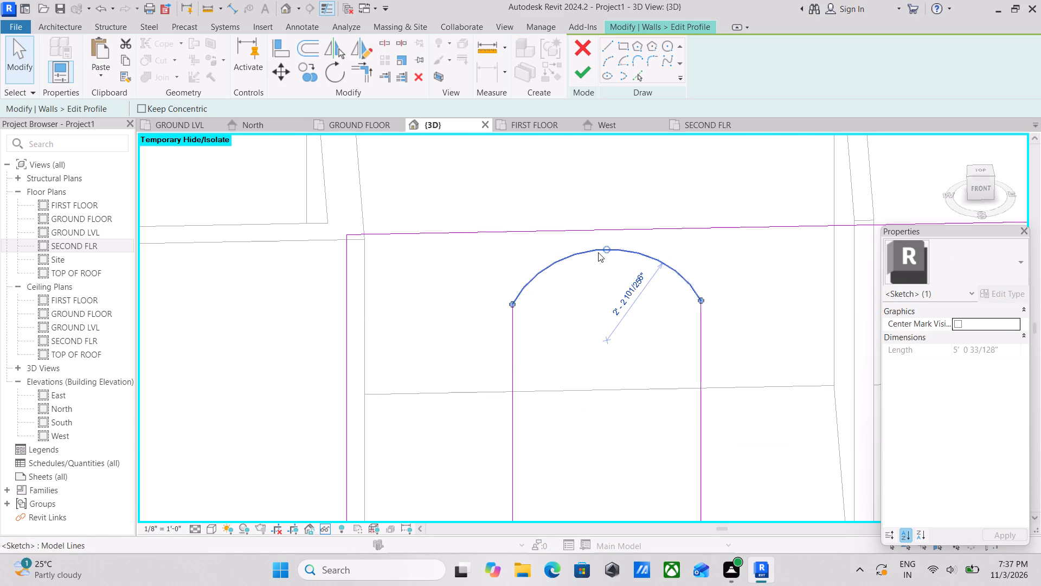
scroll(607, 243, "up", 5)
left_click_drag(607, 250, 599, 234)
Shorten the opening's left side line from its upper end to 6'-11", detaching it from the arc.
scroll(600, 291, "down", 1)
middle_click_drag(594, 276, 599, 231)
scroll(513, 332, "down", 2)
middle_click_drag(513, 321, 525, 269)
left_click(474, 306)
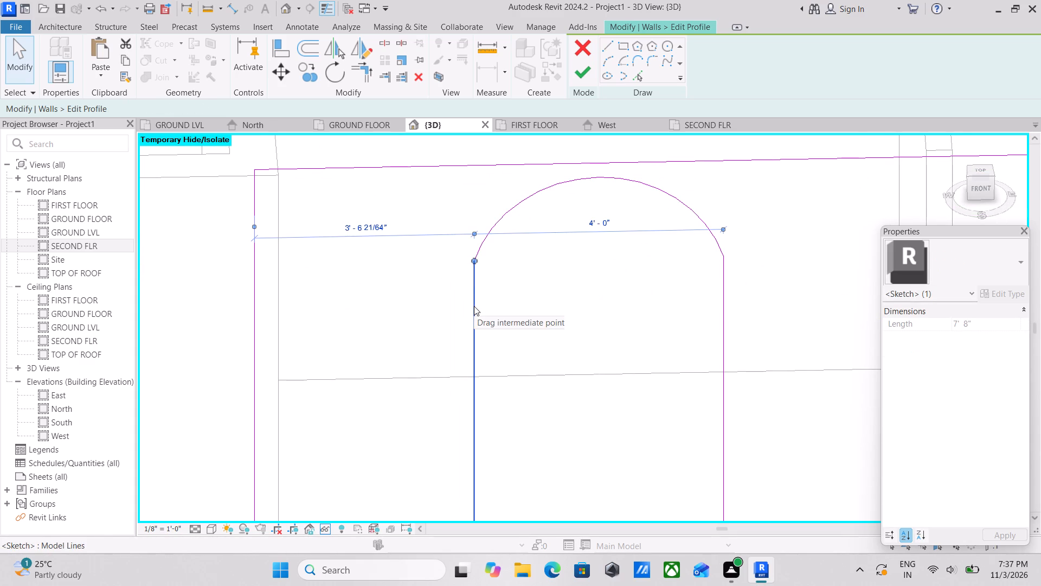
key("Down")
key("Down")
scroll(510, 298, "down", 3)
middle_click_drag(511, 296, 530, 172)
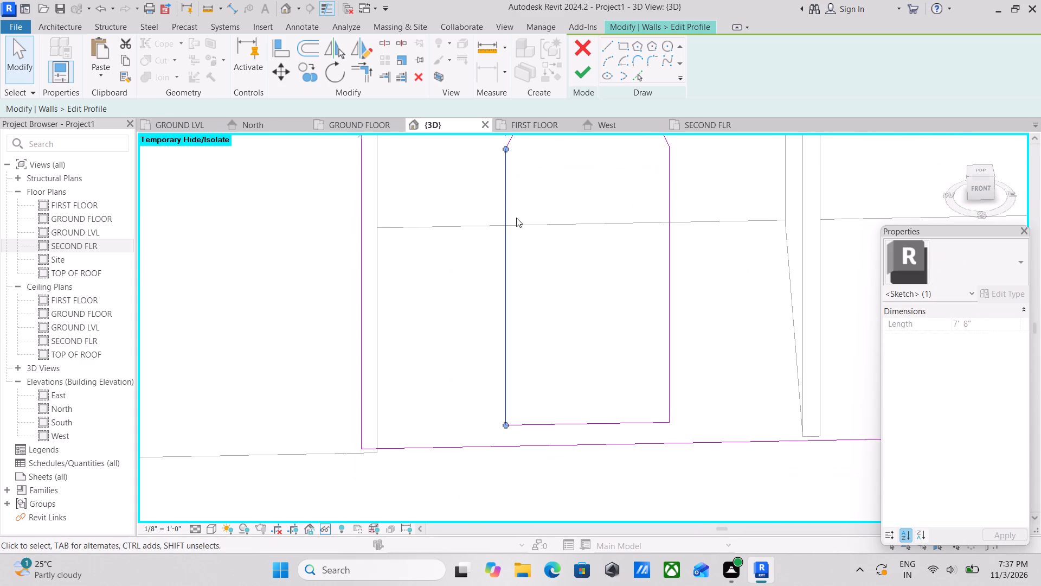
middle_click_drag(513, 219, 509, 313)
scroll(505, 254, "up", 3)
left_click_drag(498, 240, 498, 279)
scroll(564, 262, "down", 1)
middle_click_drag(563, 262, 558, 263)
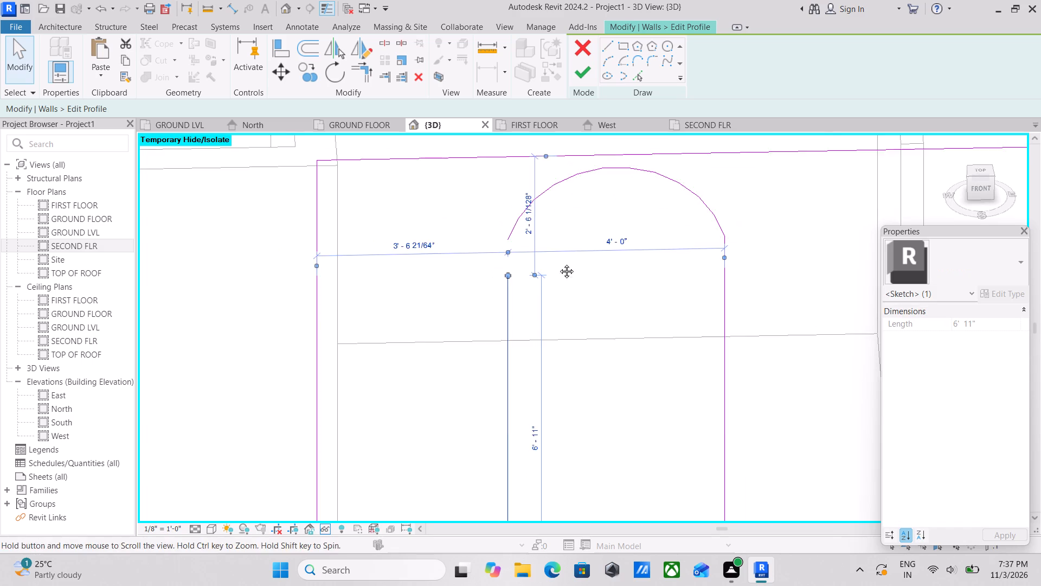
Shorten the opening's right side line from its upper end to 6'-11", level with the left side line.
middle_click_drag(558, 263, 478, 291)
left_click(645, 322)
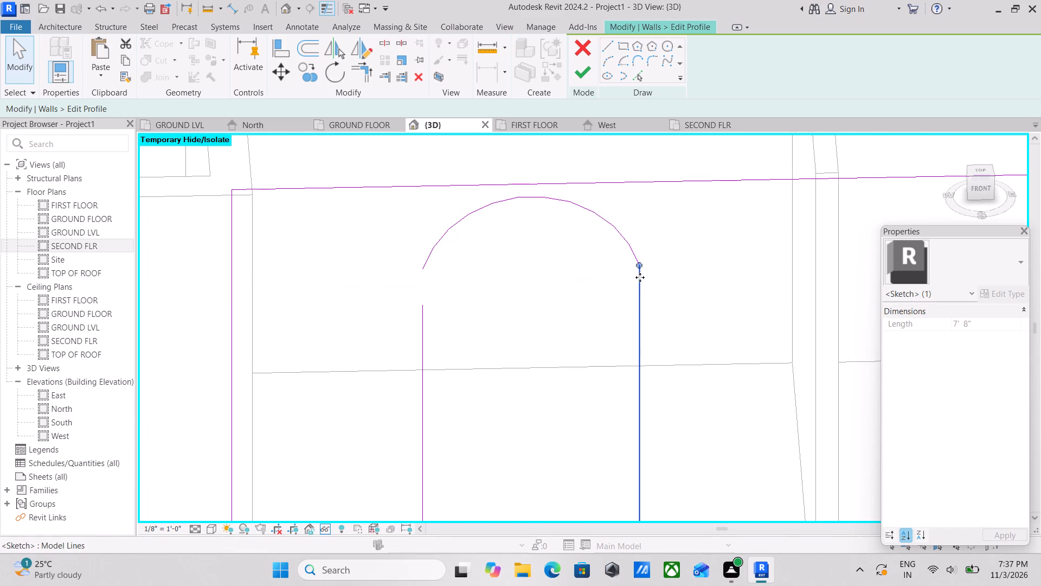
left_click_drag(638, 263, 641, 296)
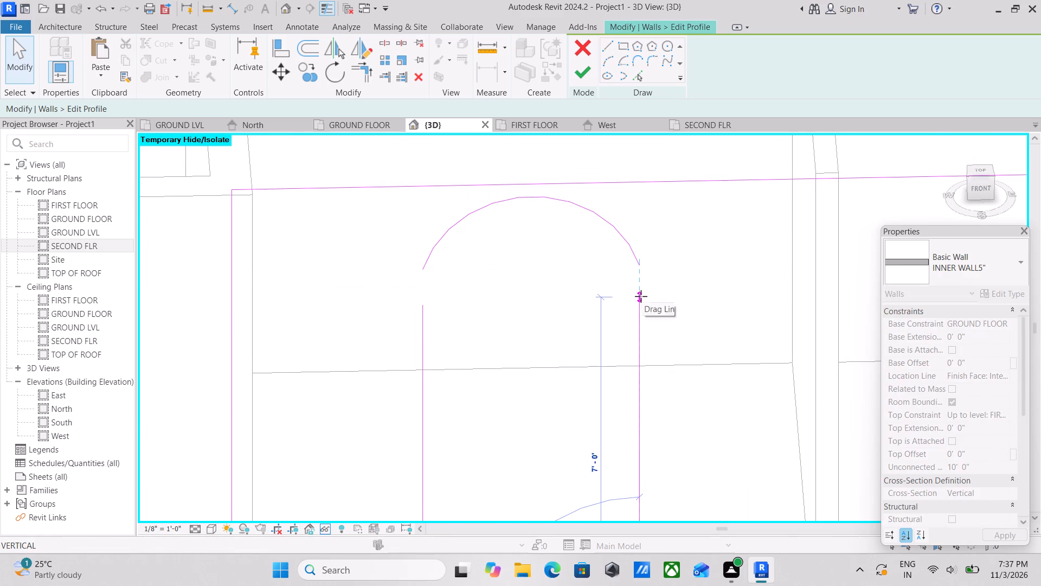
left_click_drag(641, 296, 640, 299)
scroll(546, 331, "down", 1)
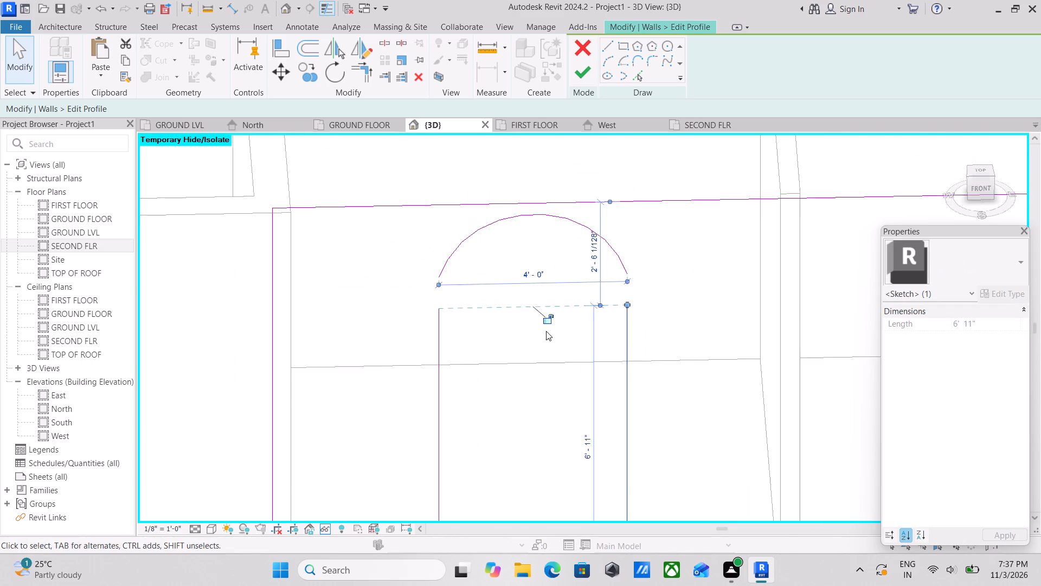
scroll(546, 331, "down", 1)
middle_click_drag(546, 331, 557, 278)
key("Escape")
Lower the upper ends of both side lines of the opening, making them about 6'-5 1/2" long.
middle_click_drag(529, 298, 551, 254)
scroll(552, 253, "up", 1)
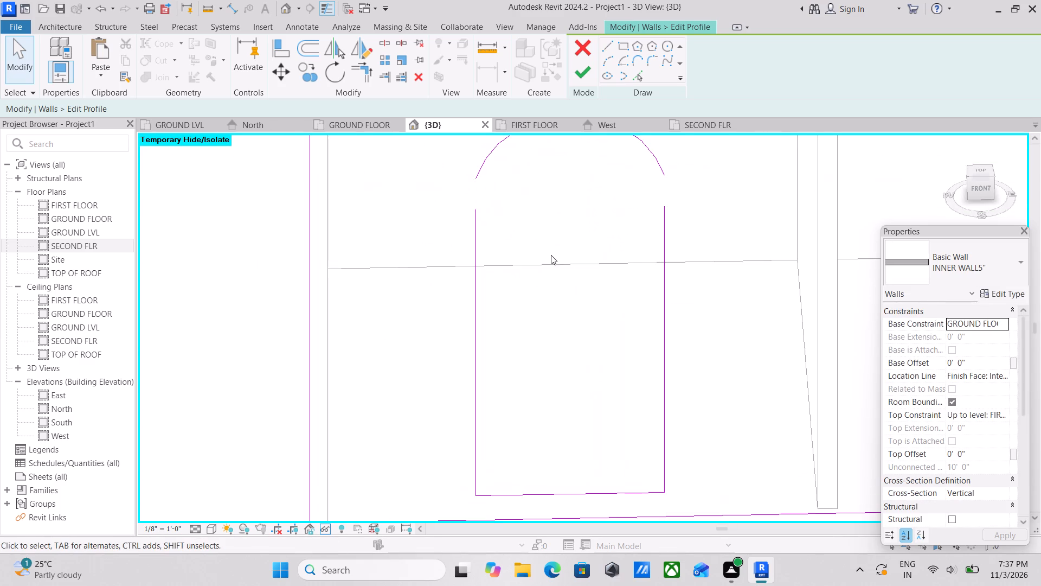
left_click(471, 271)
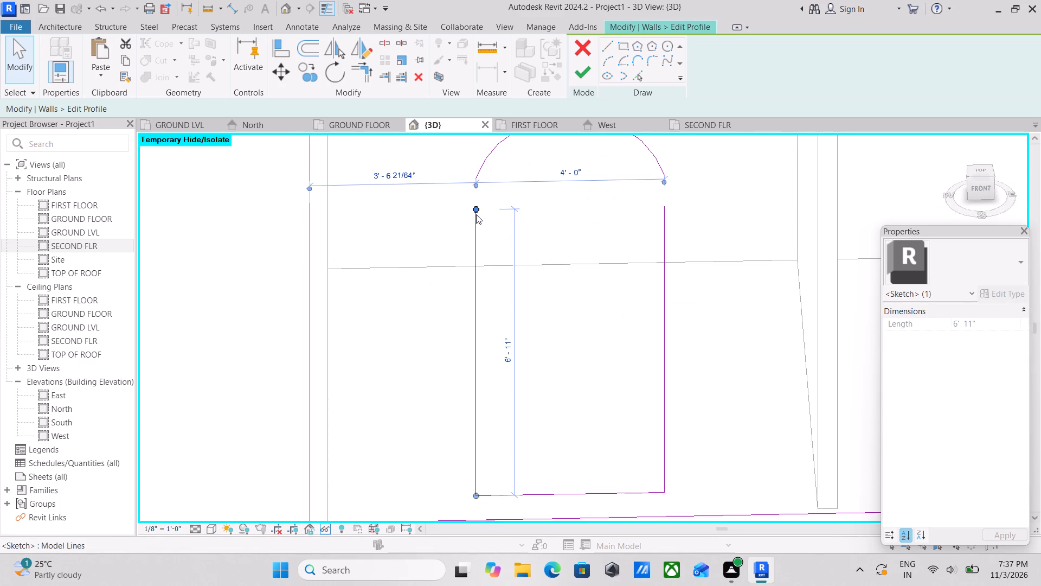
left_click_drag(476, 209, 480, 234)
key("Escape")
left_click(666, 240)
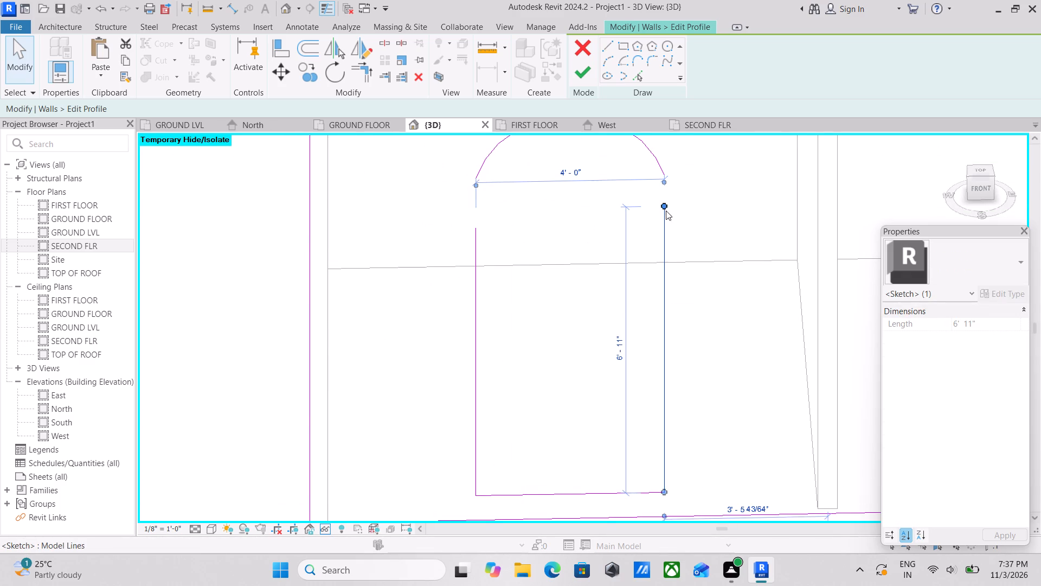
left_click_drag(661, 204, 668, 227)
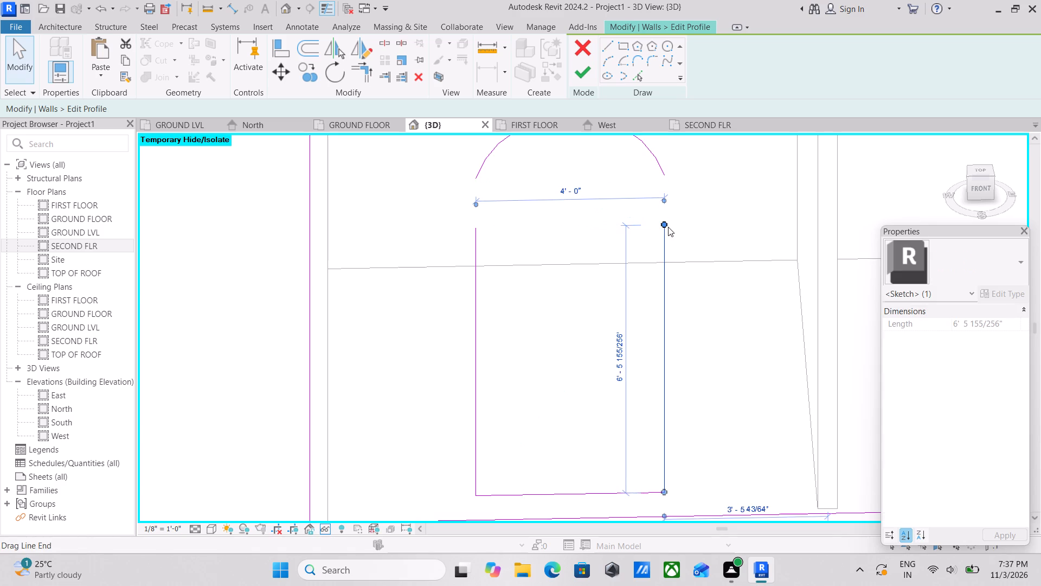
scroll(624, 214, "up", 2)
key("Escape")
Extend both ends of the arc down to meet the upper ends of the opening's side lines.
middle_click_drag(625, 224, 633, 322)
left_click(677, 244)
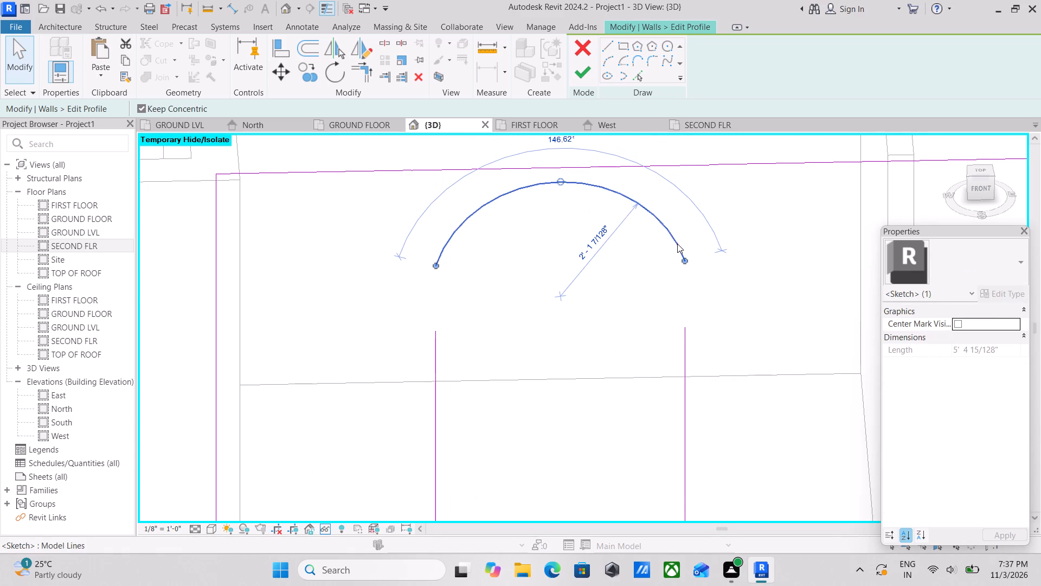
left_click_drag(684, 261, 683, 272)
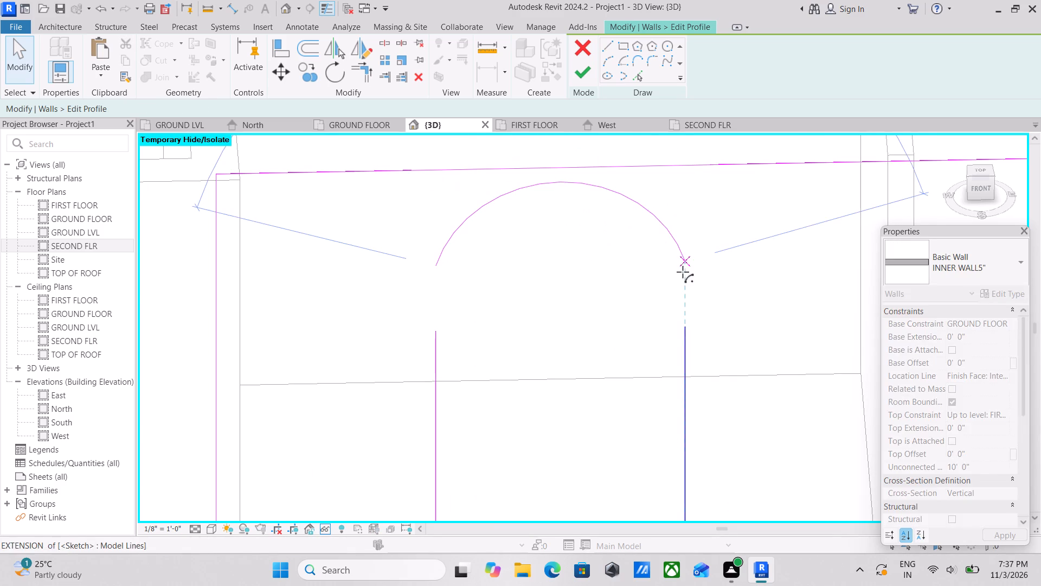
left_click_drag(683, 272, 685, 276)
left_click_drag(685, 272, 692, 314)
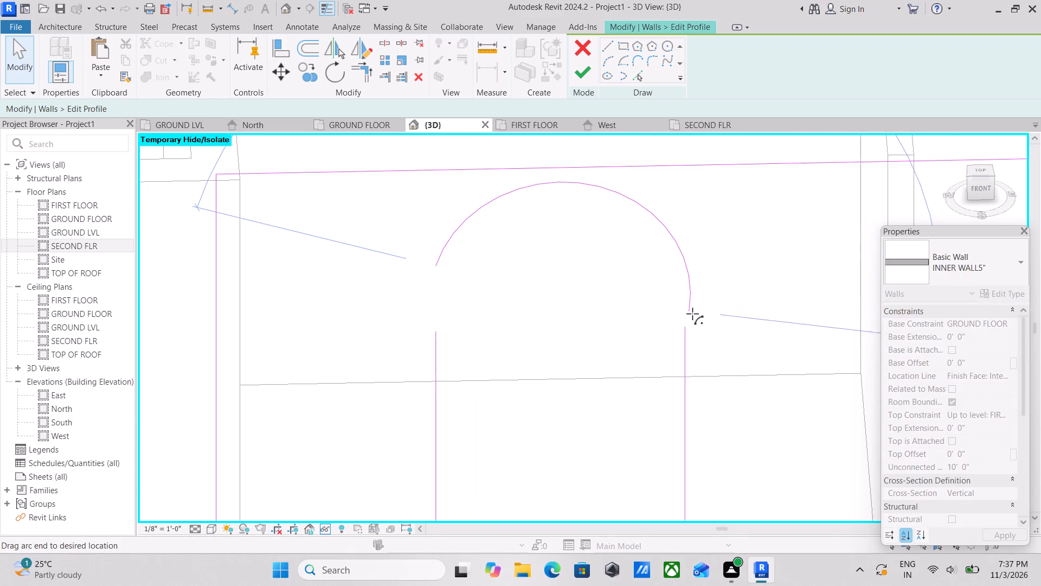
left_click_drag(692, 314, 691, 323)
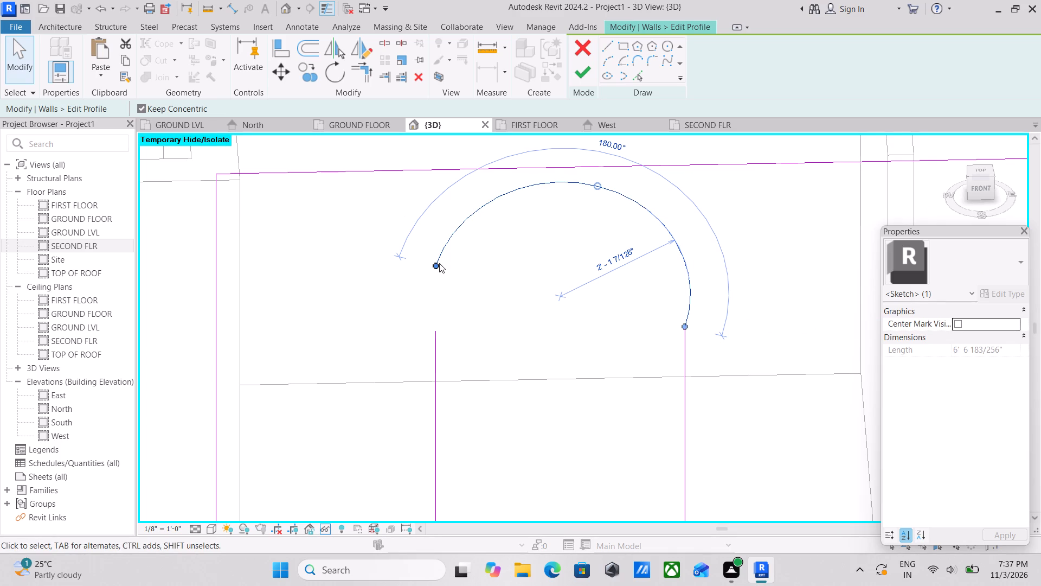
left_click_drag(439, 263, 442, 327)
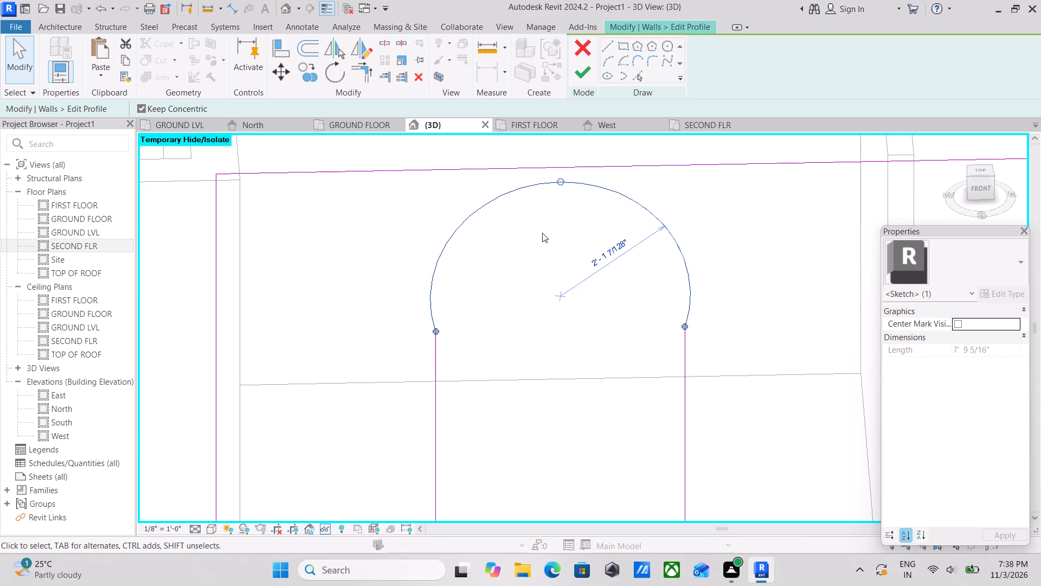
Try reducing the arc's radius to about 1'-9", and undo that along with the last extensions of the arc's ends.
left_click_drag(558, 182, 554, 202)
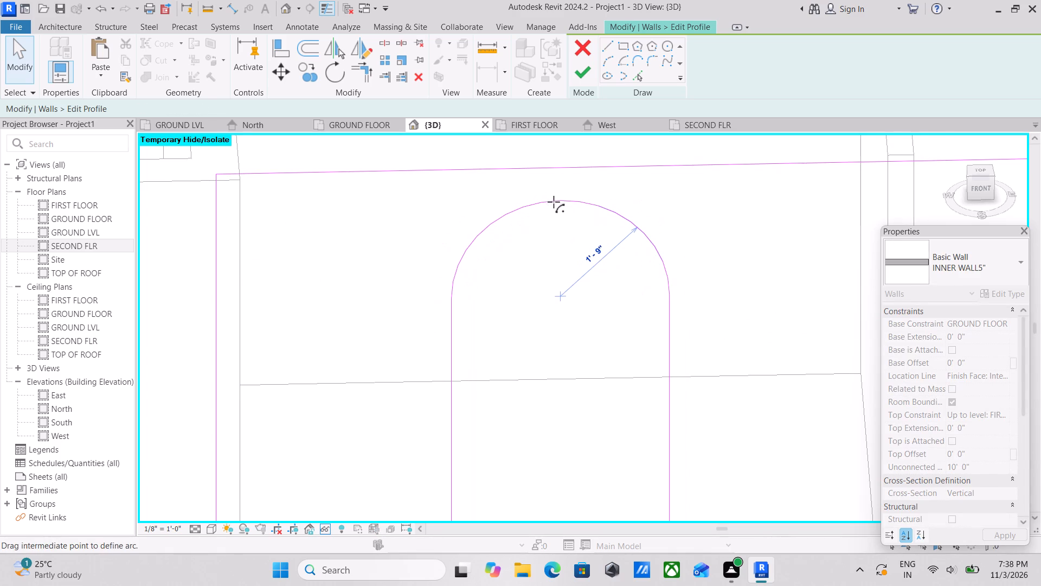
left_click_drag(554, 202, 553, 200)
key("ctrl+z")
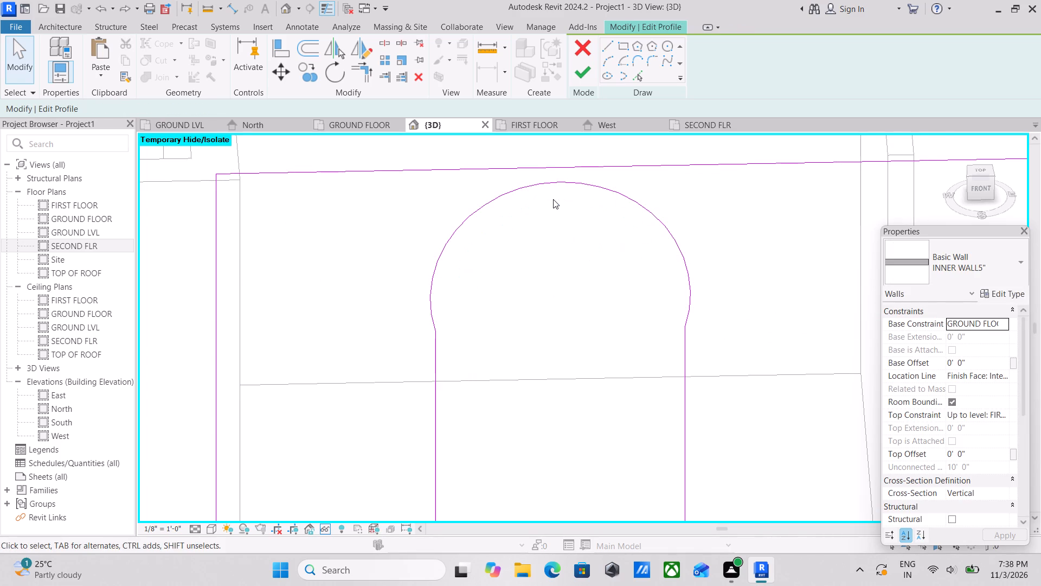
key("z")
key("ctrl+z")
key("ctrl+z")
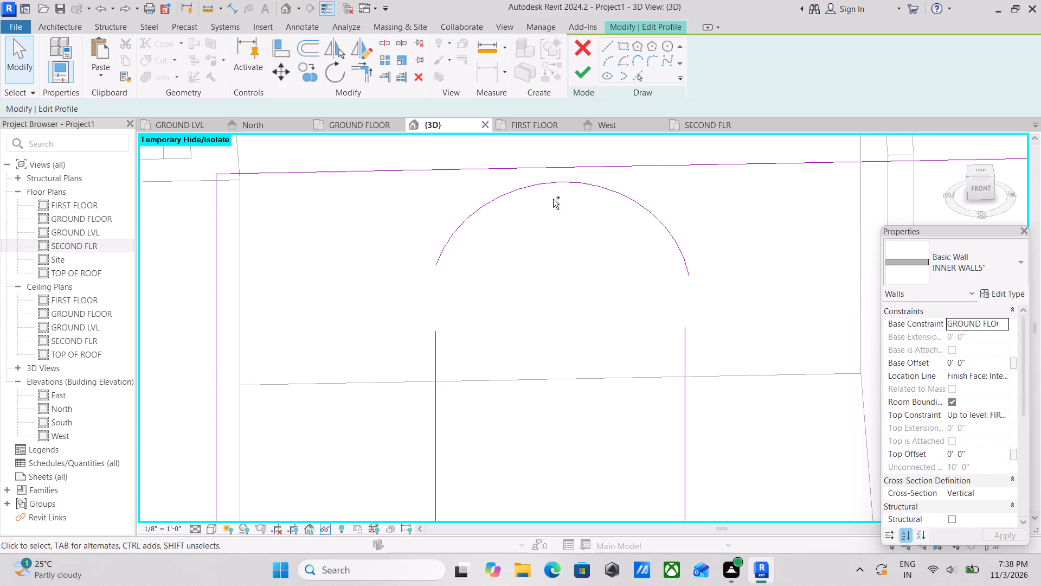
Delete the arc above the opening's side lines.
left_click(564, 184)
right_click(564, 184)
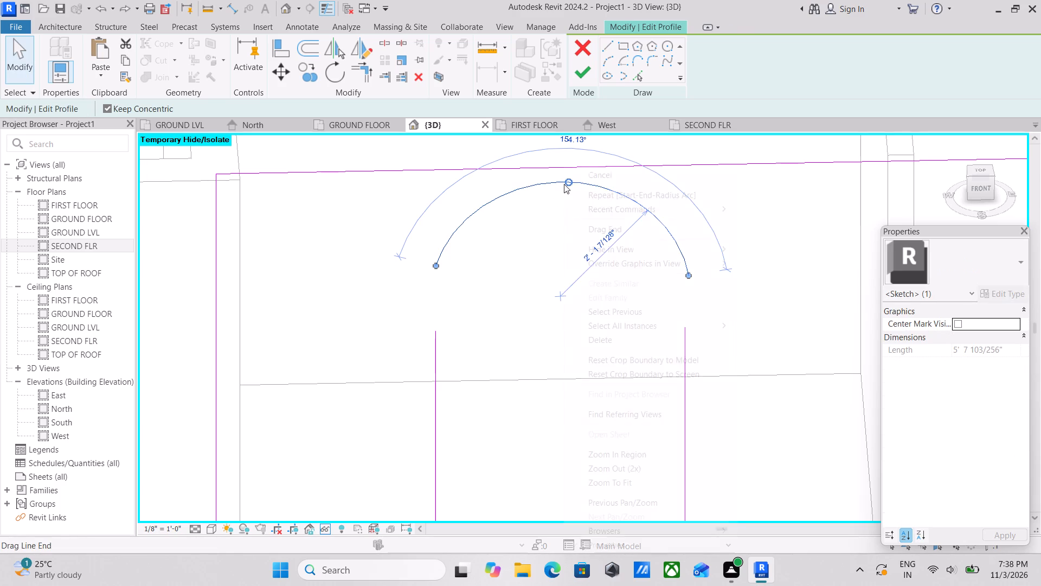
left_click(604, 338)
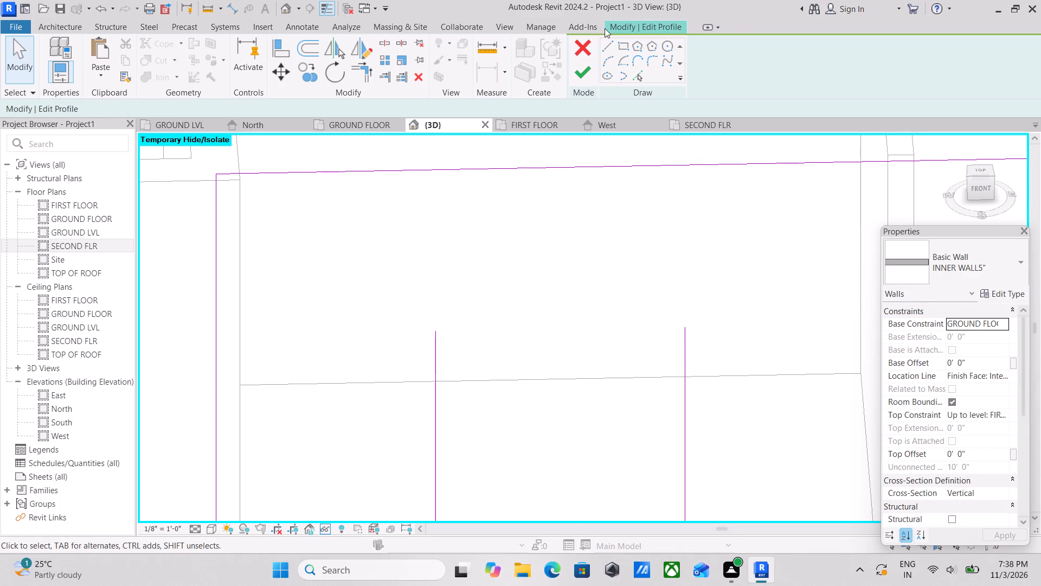
Draw a semicircular arc of 2'-0" radius joining the upper ends of the opening's two side lines.
left_click(611, 56)
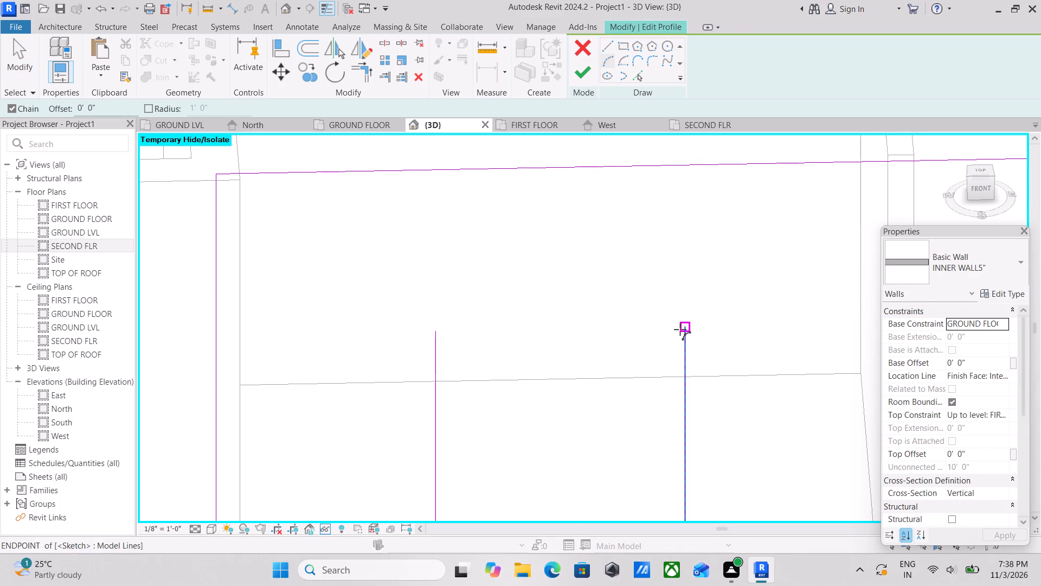
left_click(686, 323)
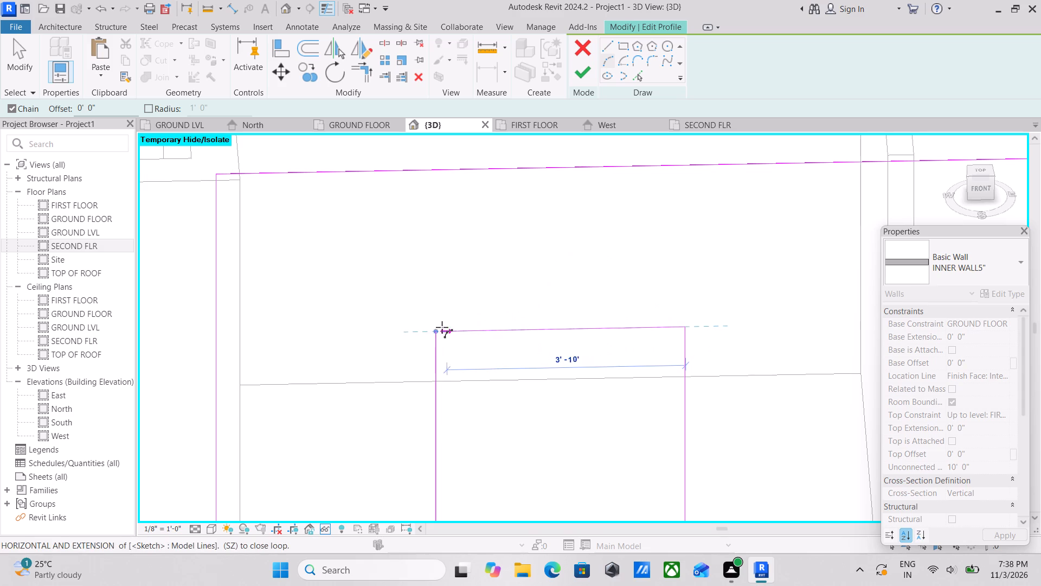
left_click(438, 328)
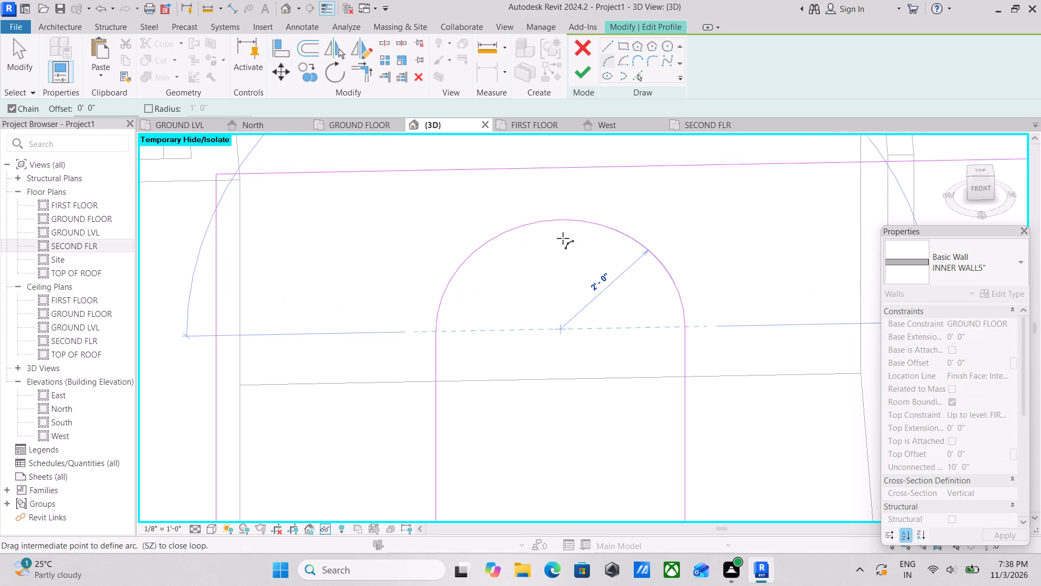
left_click(563, 219)
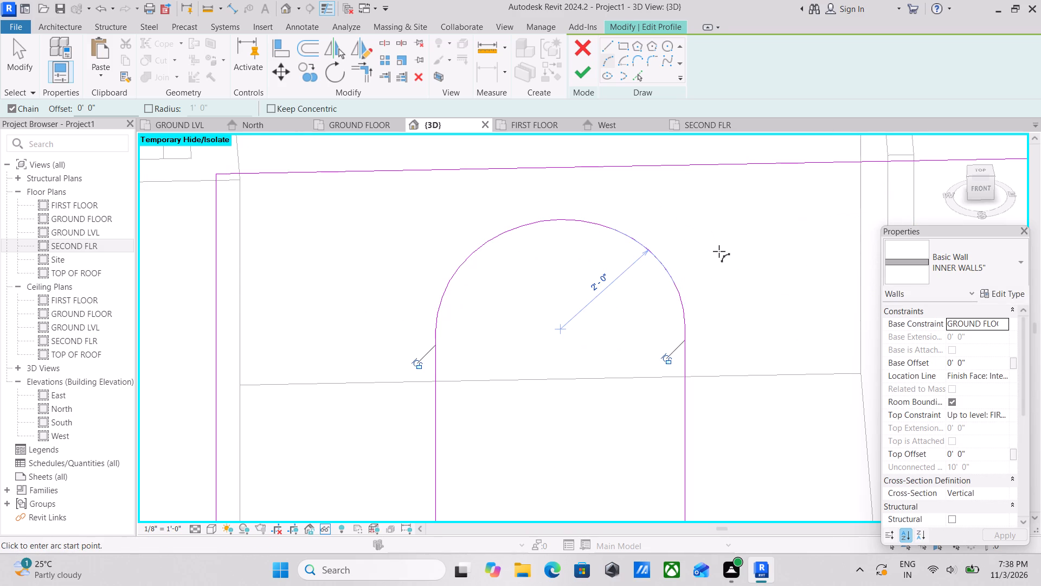
key("Escape")
Sketch a rectangle about 3'-2" wide and 5'-7" high in the same wall profile, beyond the cross partition from the arched opening.
scroll(719, 251, "down", 6)
middle_click_drag(718, 228, 570, 184)
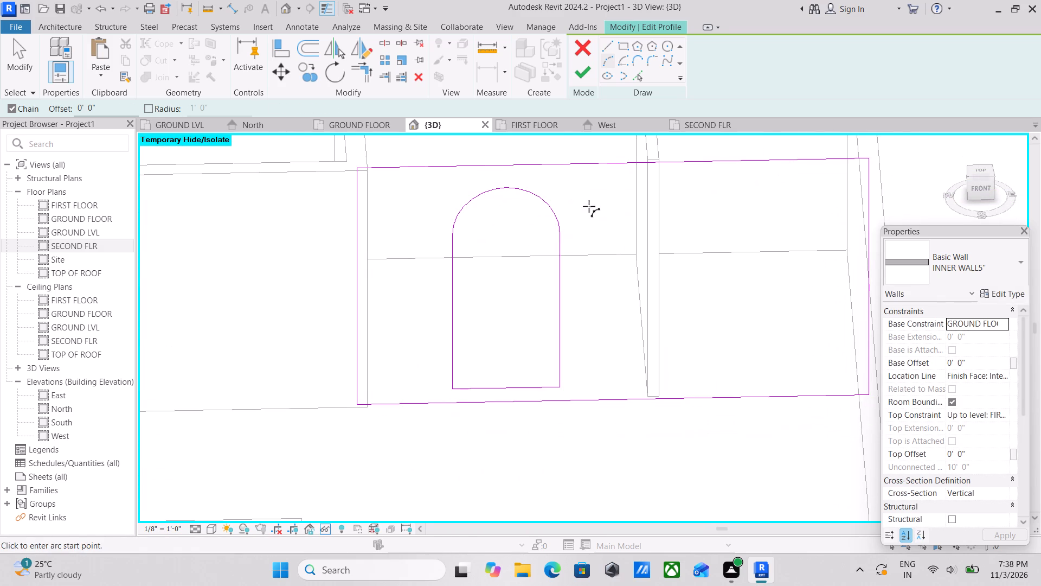
middle_click_drag(751, 277, 676, 275)
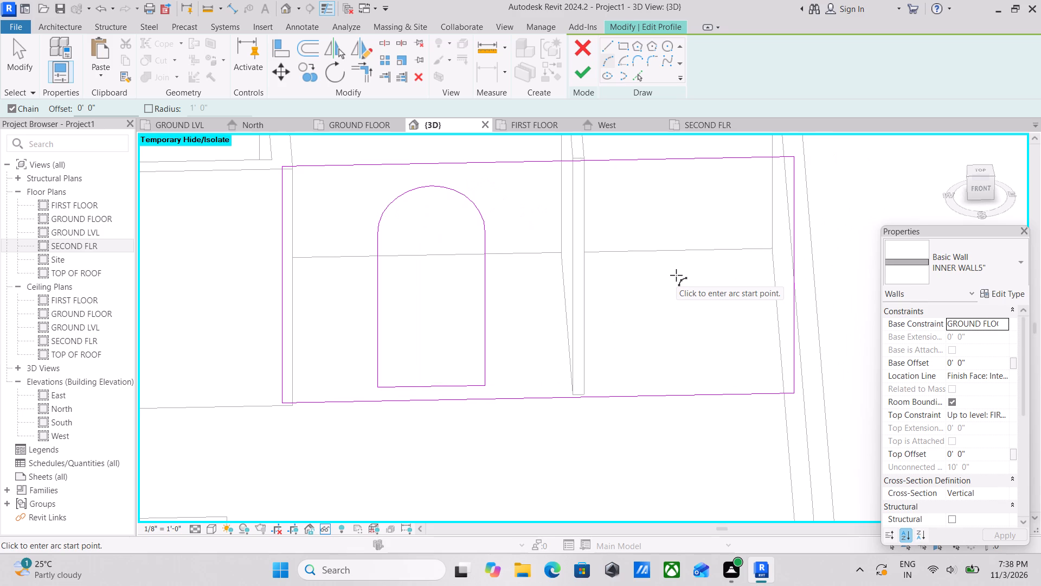
scroll(652, 348, "up", 1)
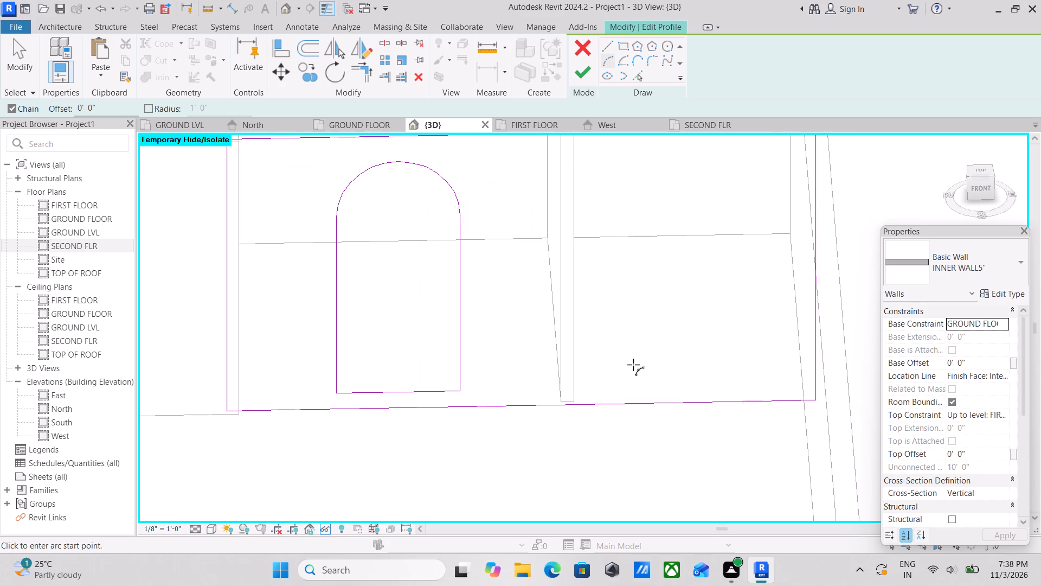
scroll(633, 365, "up", 2)
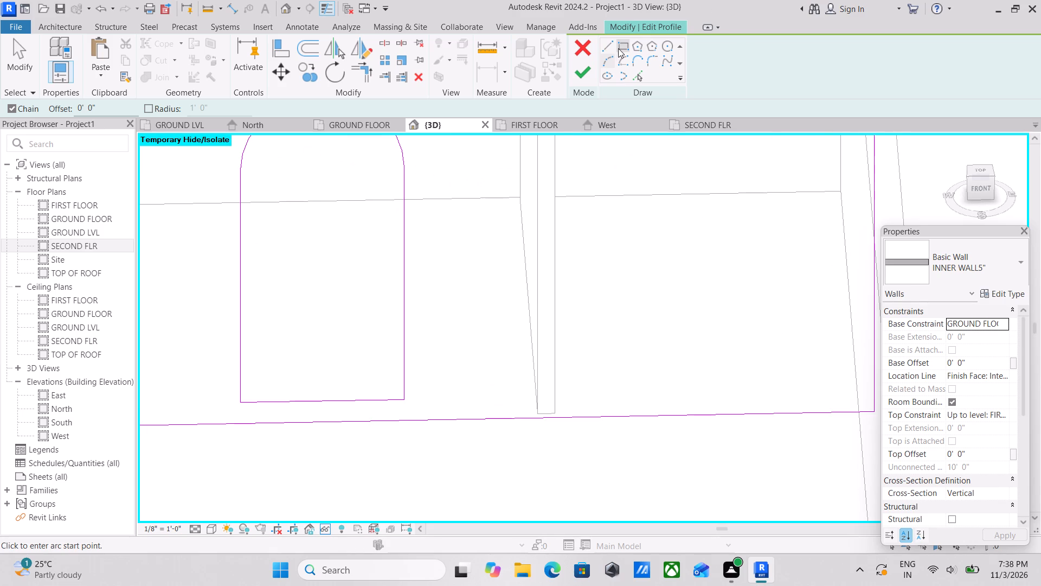
left_click(625, 46)
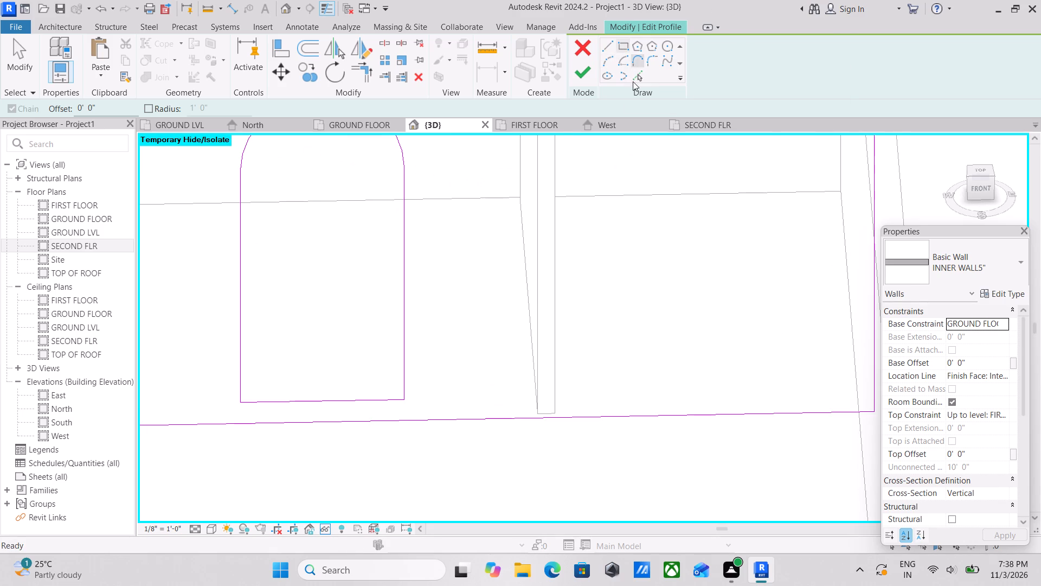
left_click(658, 380)
middle_click_drag(783, 334, 786, 356)
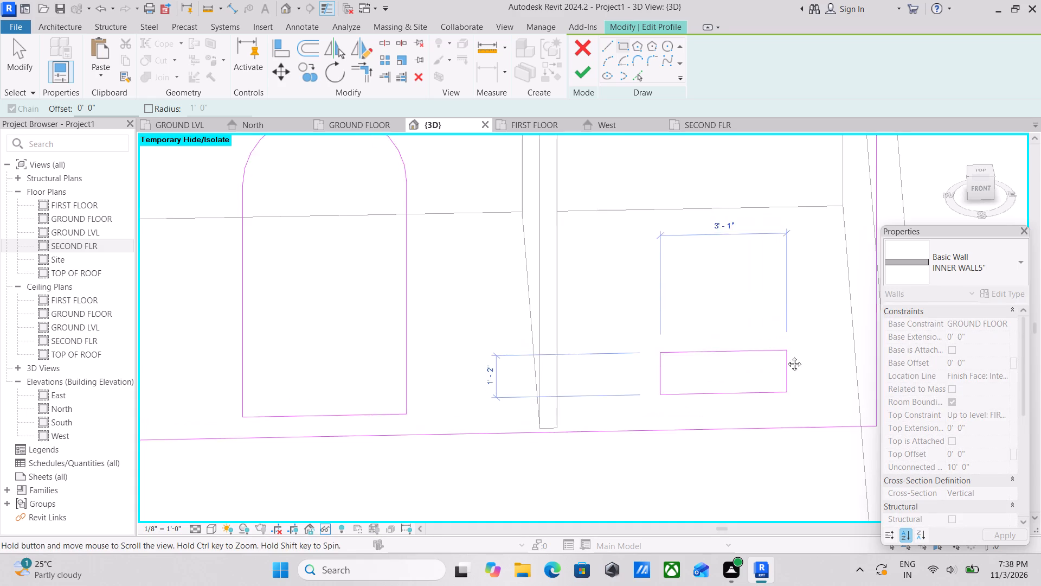
middle_click_drag(786, 356, 792, 376)
middle_click_drag(809, 293, 801, 314)
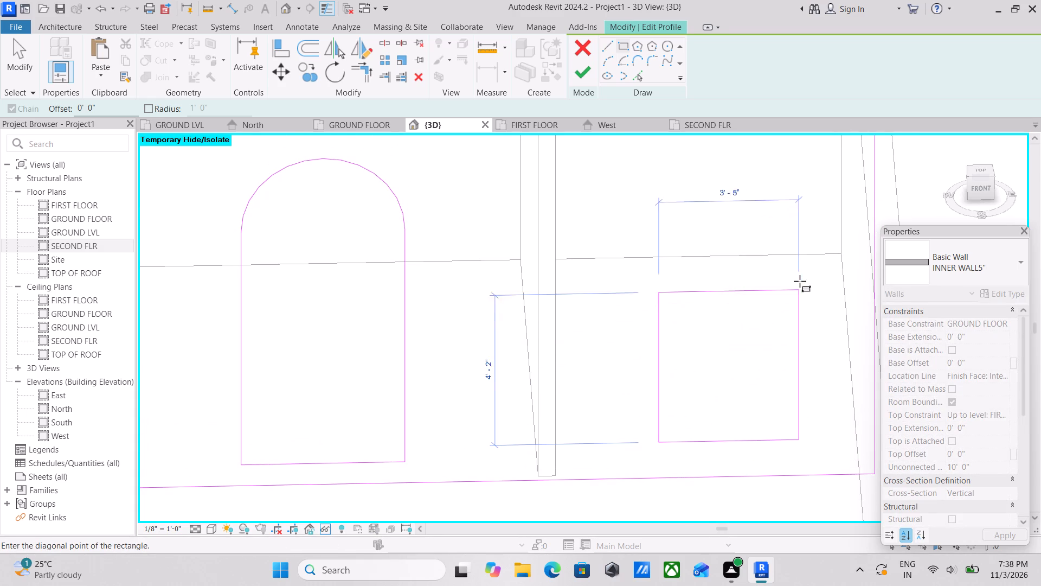
left_click(788, 239)
key("Escape")
scroll(787, 239, "up", 2)
key("Escape")
Delete the top line of the new rectangle.
left_click(714, 241)
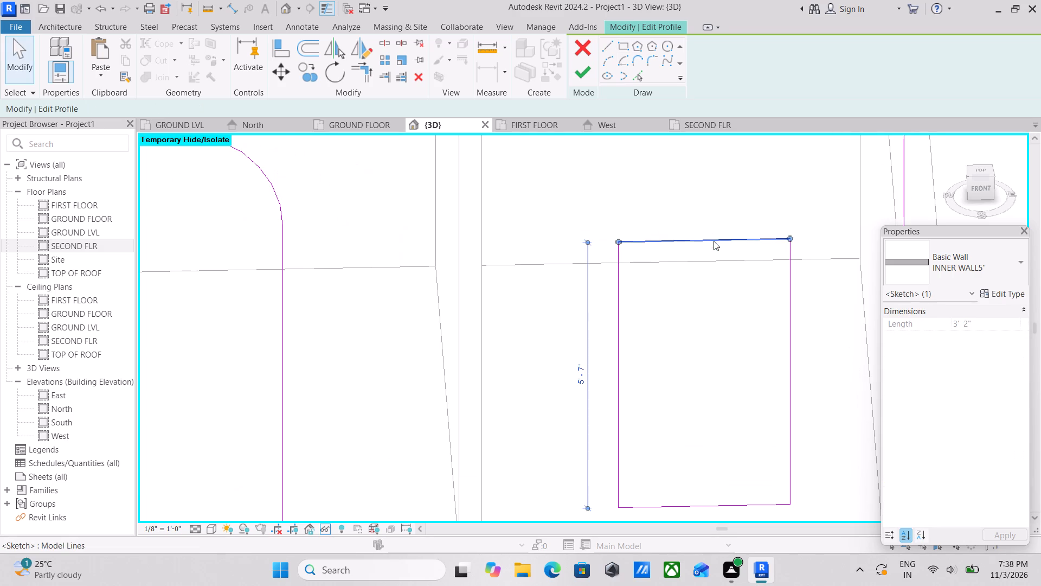
right_click(714, 241)
left_click(756, 343)
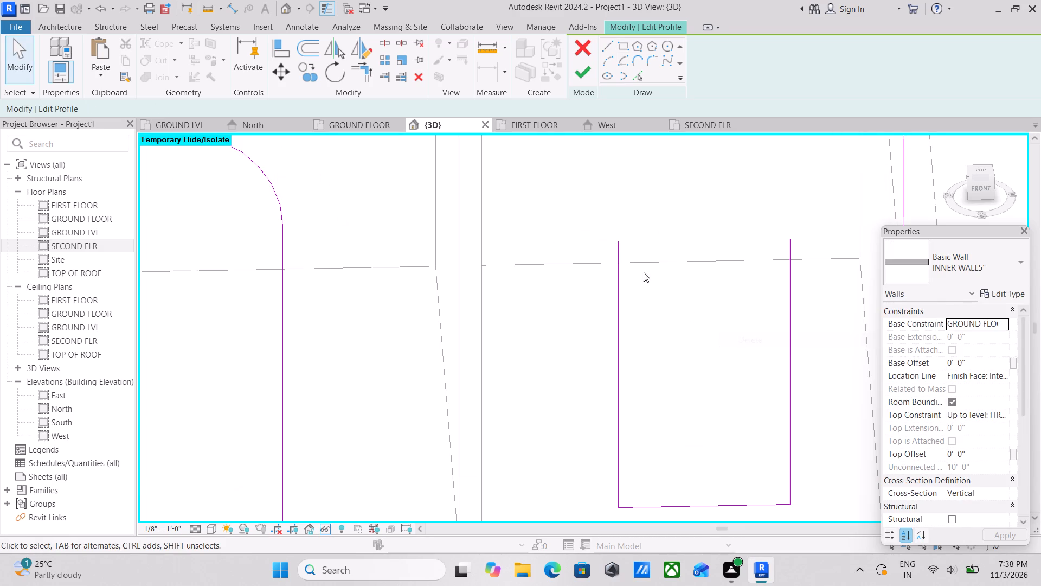
Lower the upper end of the rectangle's side line nearer the arched opening, making it about 5'-2" long.
left_click(620, 246)
left_click_drag(618, 241, 621, 254)
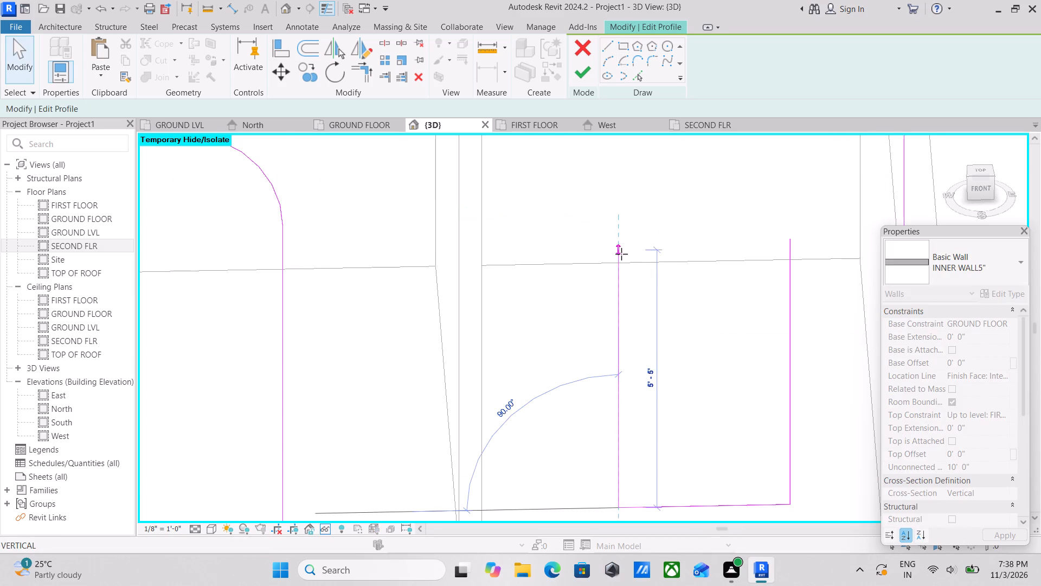
left_click_drag(621, 254, 621, 262)
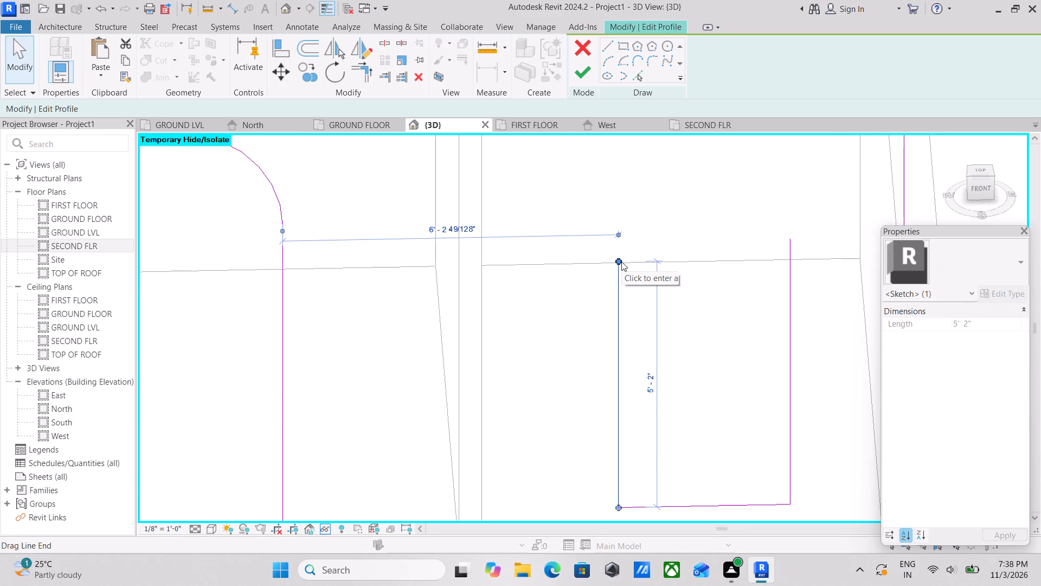
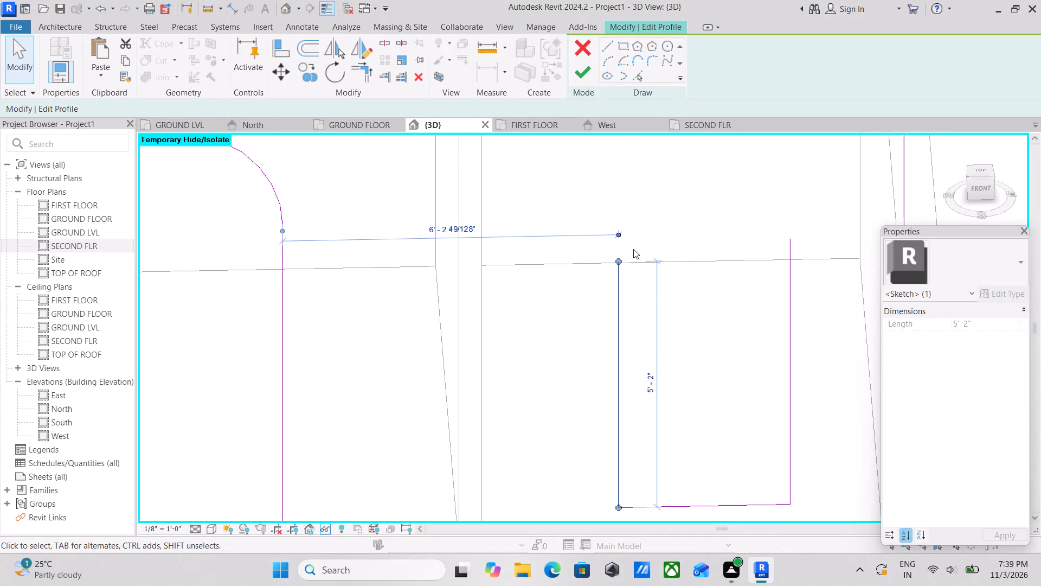
Shorten the right vertical sketch line of the smaller opening by lowering its top end towards the left line's height.
scroll(633, 282, "up", 2)
scroll(642, 254, "down", 2)
left_click(789, 233)
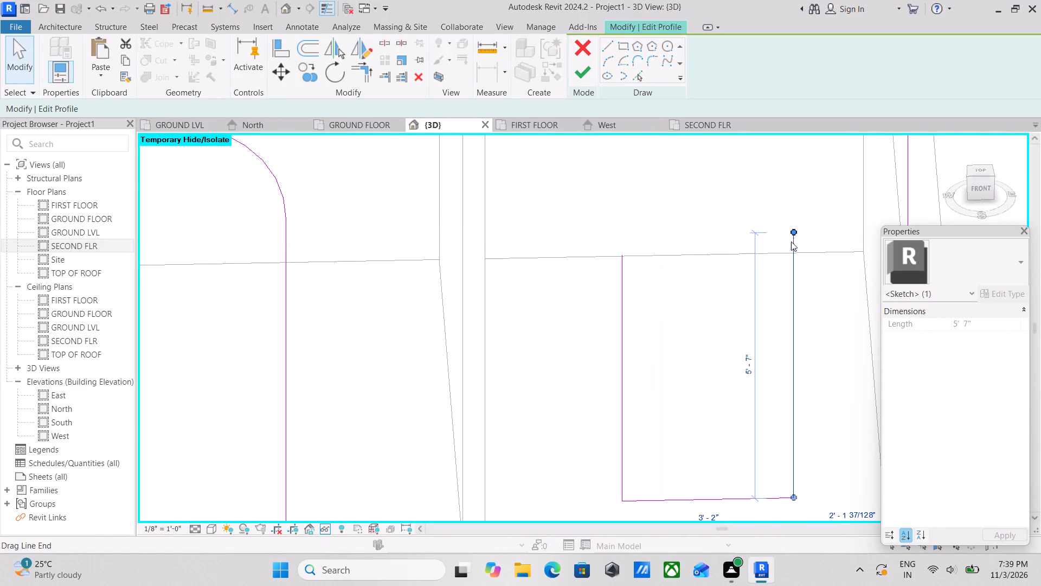
scroll(764, 251, "up", 2)
scroll(651, 255, "down", 1)
scroll(717, 263, "down", 1)
middle_click_drag(717, 263, 753, 297)
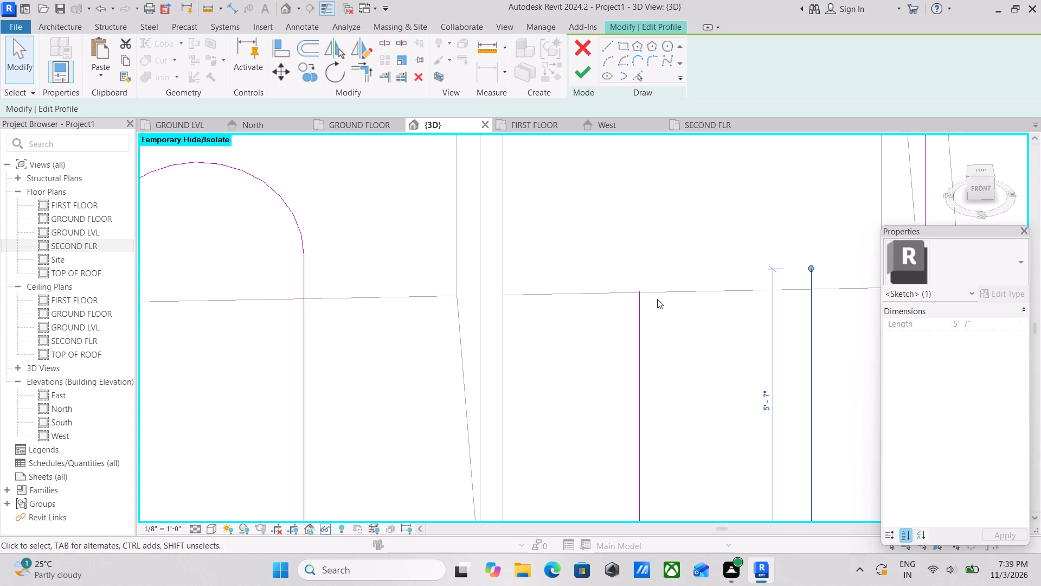
scroll(643, 315, "up", 2)
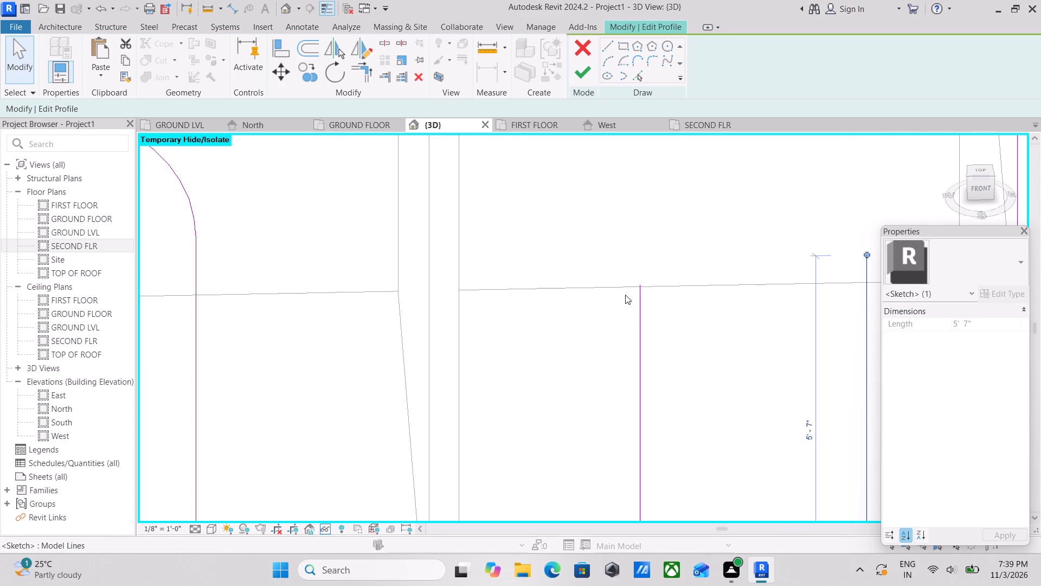
middle_click_drag(691, 252, 586, 272)
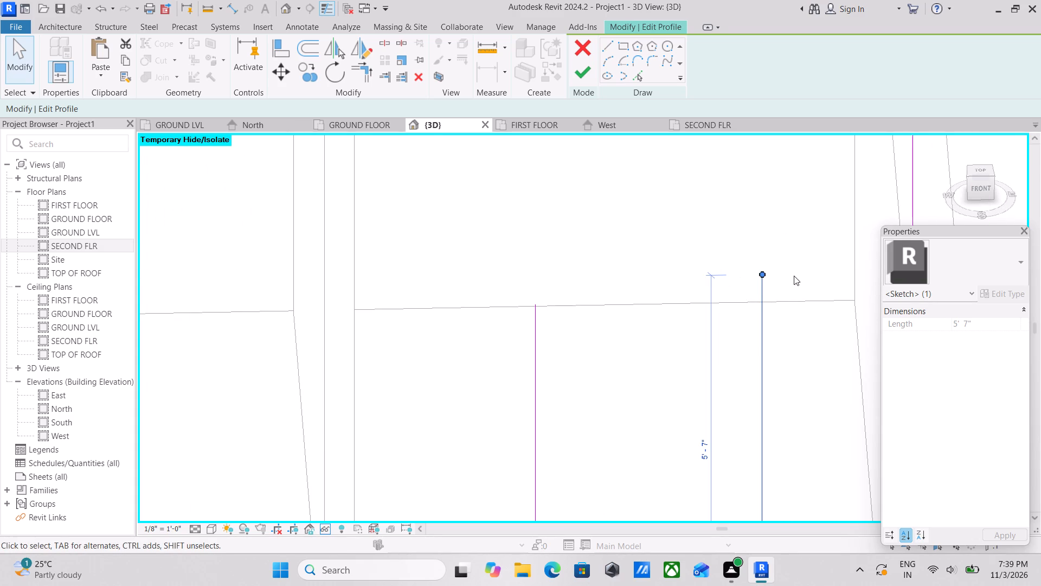
left_click_drag(764, 271, 764, 292)
Draw a horizontal line about 3' 0" long across the smaller opening, starting about 11" above the left vertical line's top end.
left_click(612, 43)
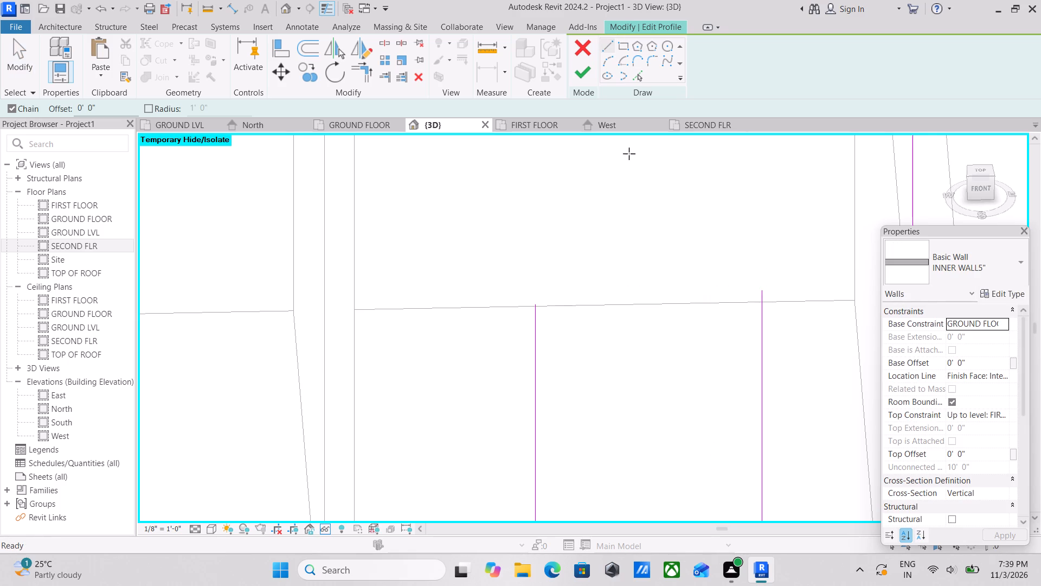
left_click(539, 246)
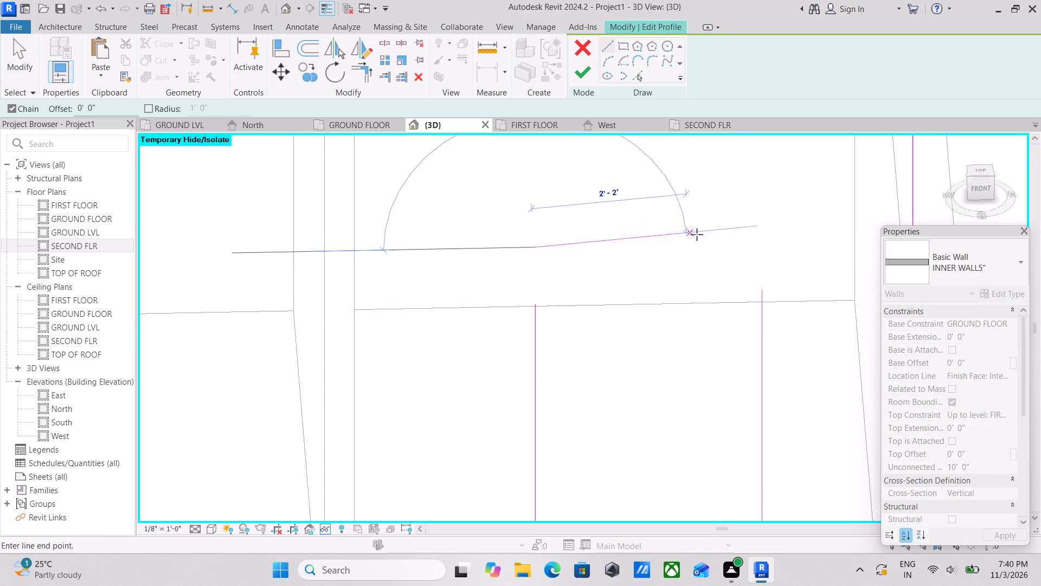
left_click(754, 243)
key("Escape")
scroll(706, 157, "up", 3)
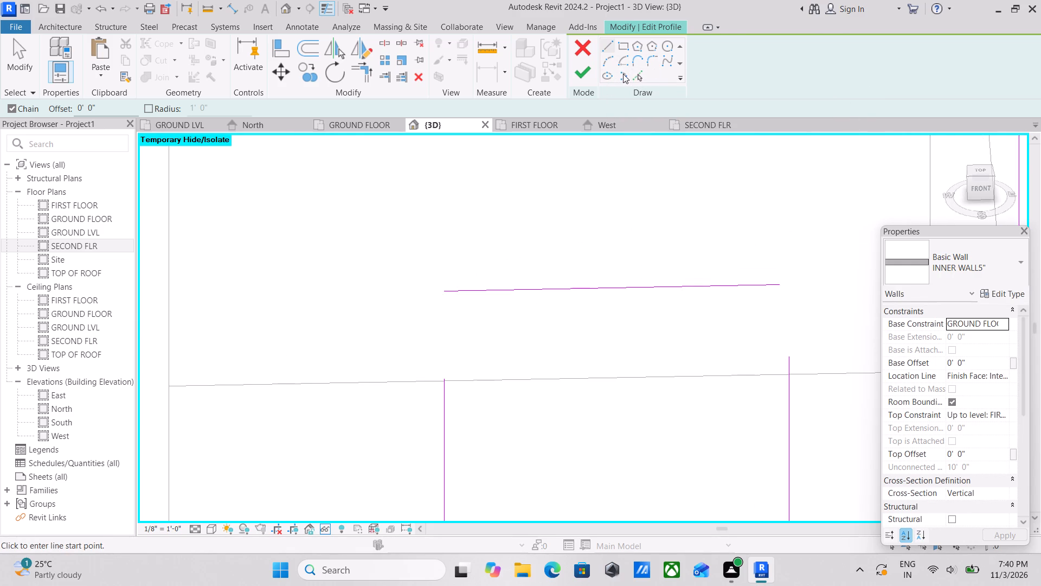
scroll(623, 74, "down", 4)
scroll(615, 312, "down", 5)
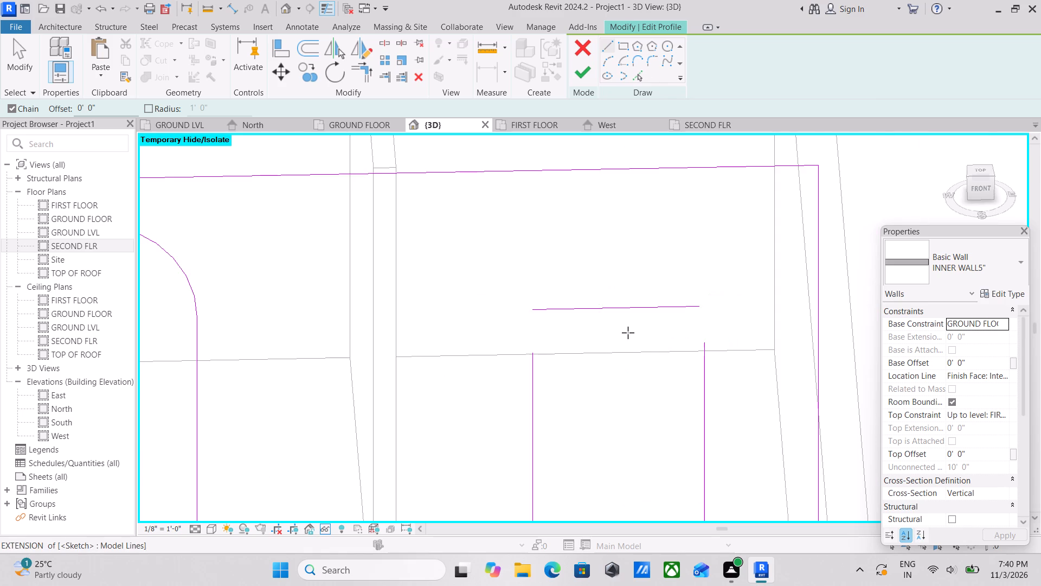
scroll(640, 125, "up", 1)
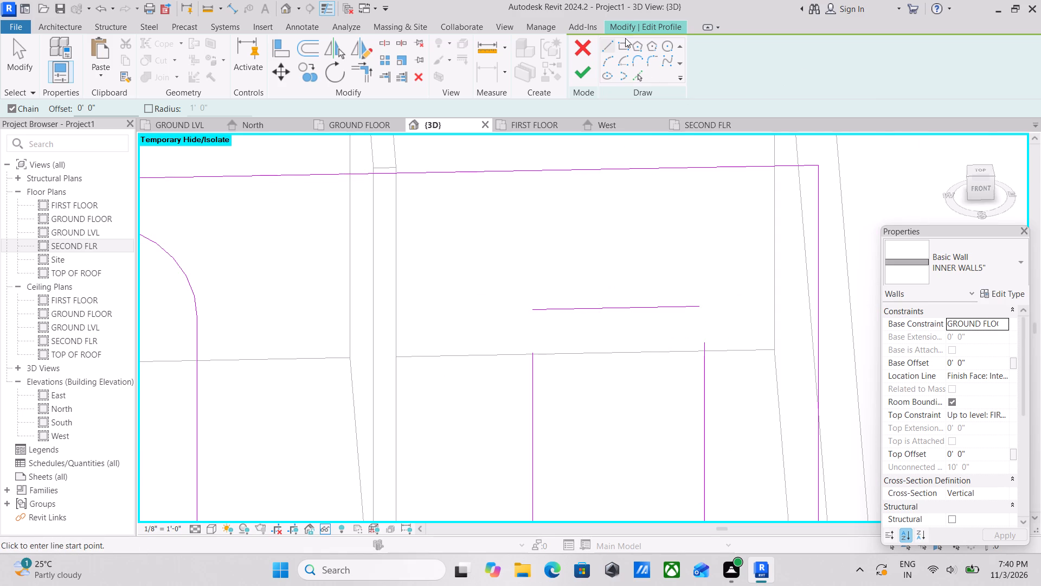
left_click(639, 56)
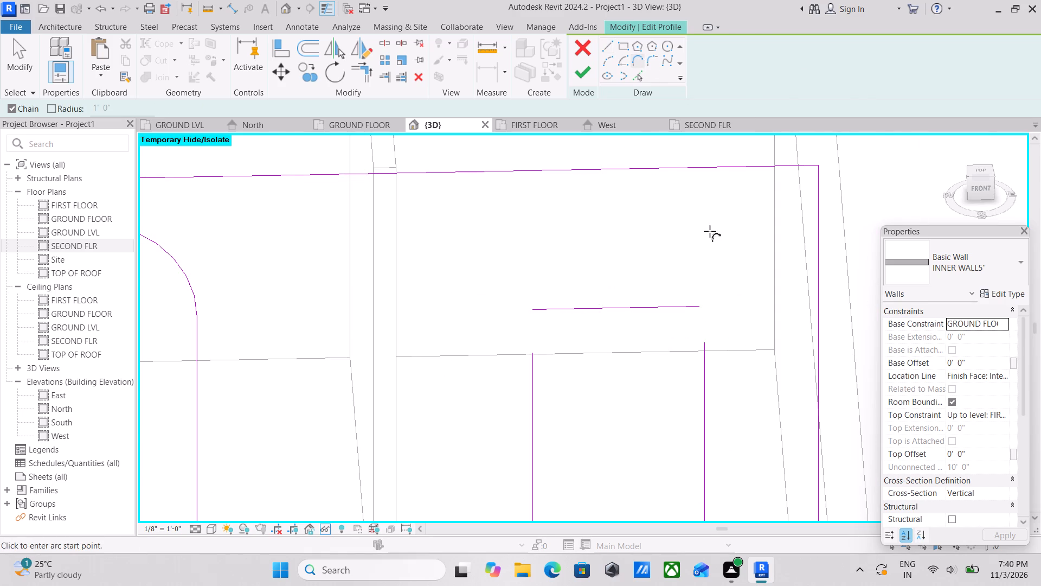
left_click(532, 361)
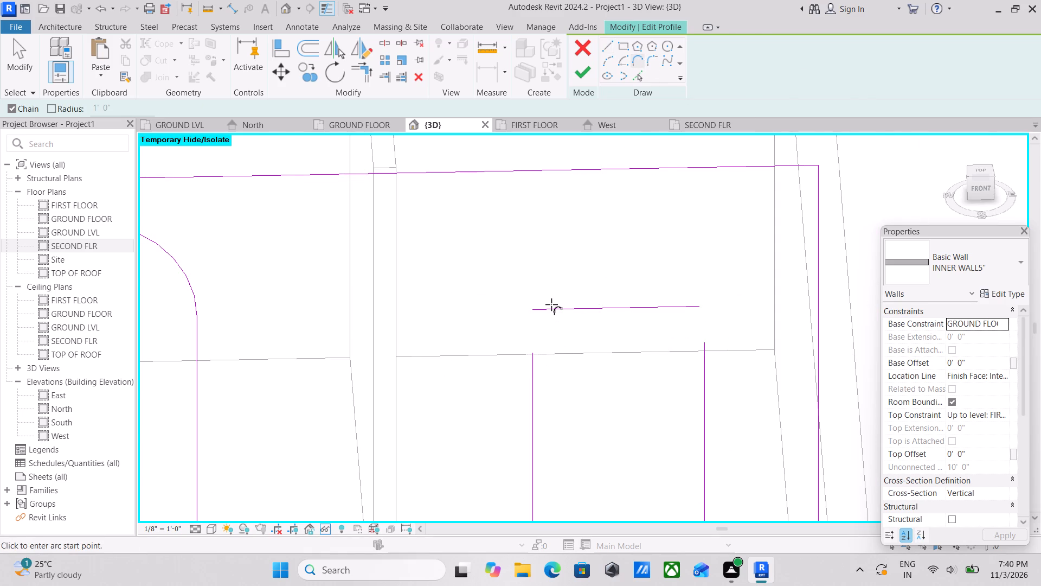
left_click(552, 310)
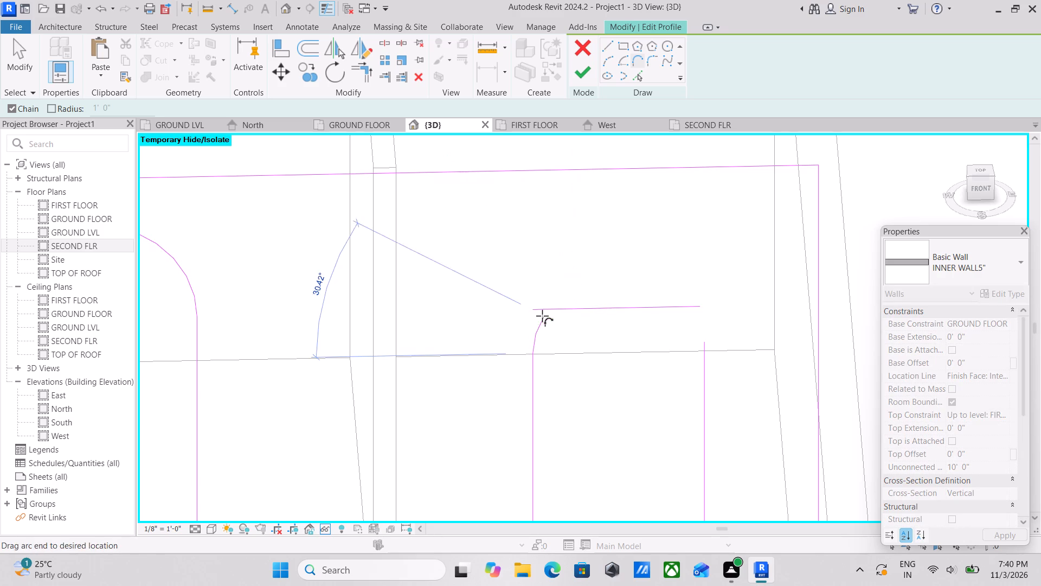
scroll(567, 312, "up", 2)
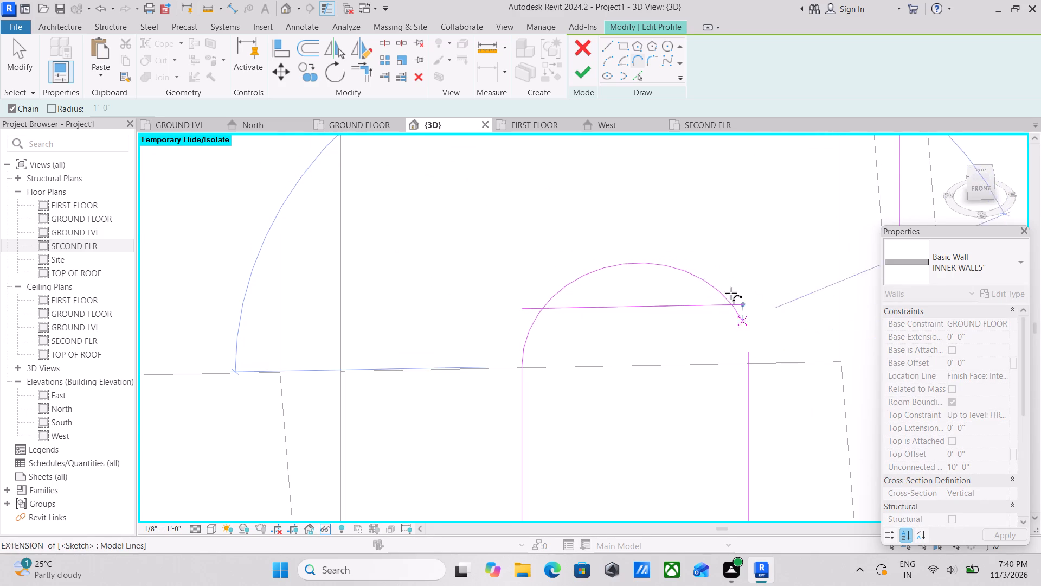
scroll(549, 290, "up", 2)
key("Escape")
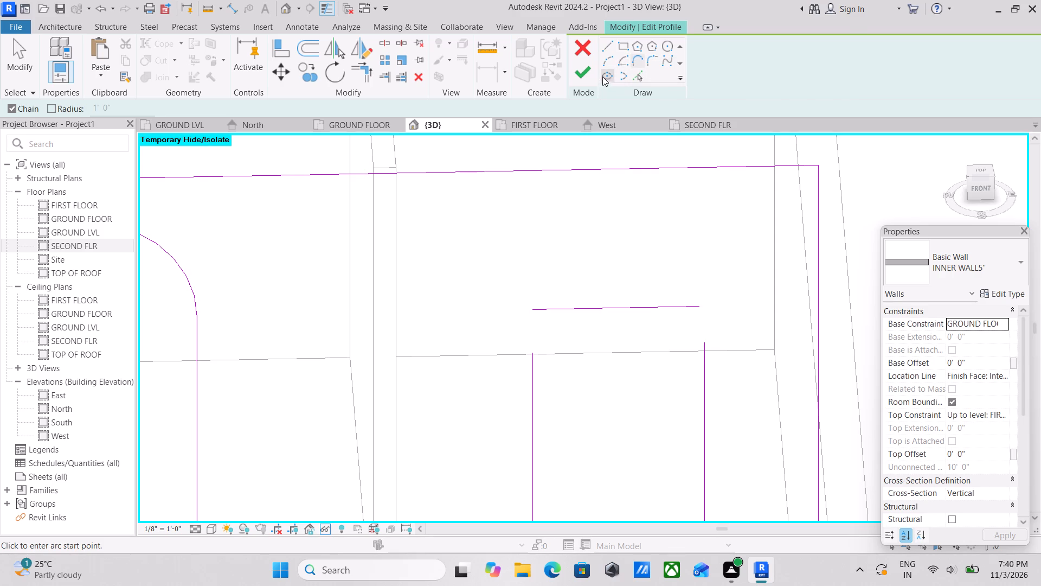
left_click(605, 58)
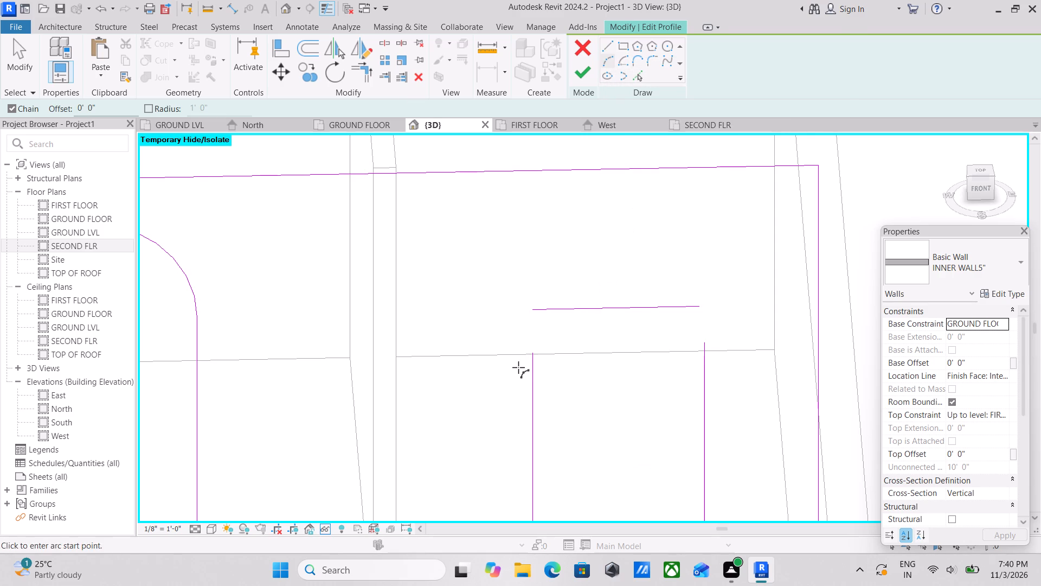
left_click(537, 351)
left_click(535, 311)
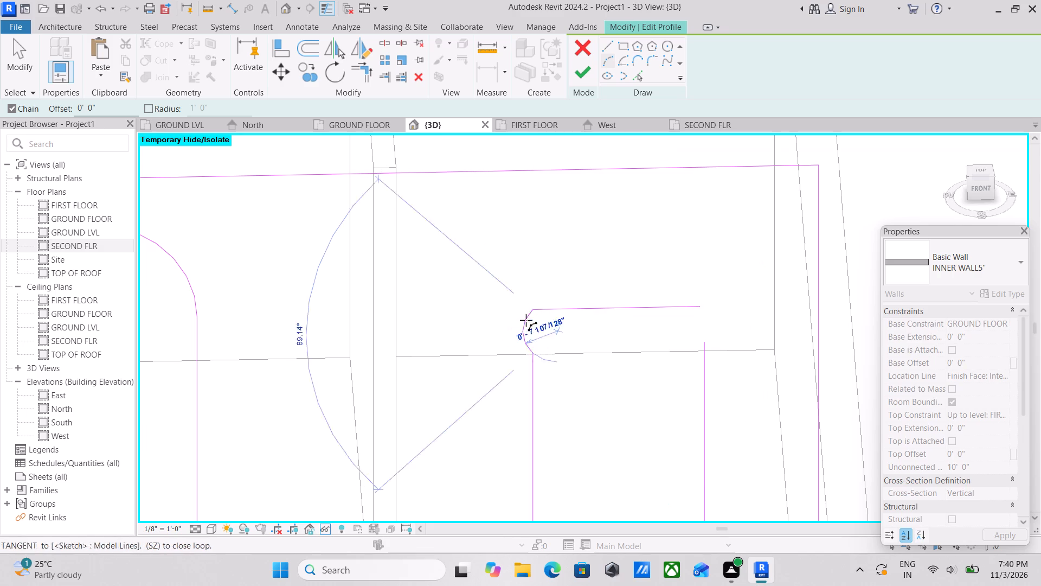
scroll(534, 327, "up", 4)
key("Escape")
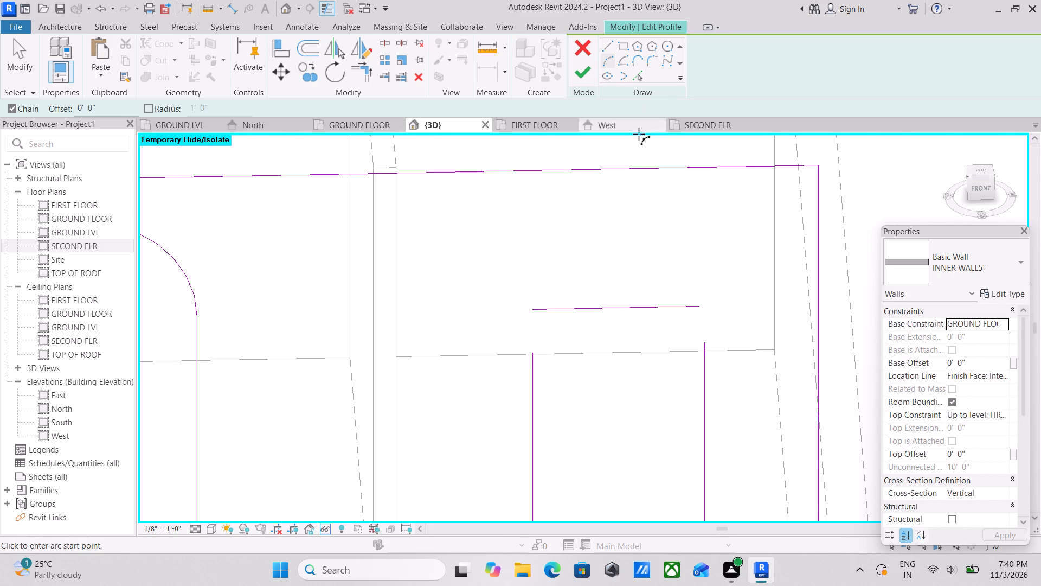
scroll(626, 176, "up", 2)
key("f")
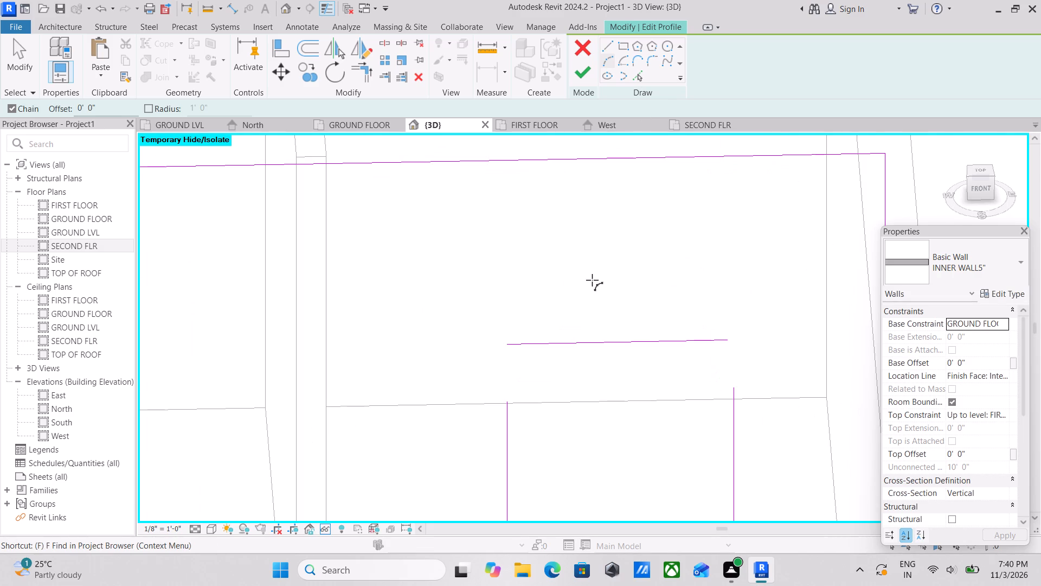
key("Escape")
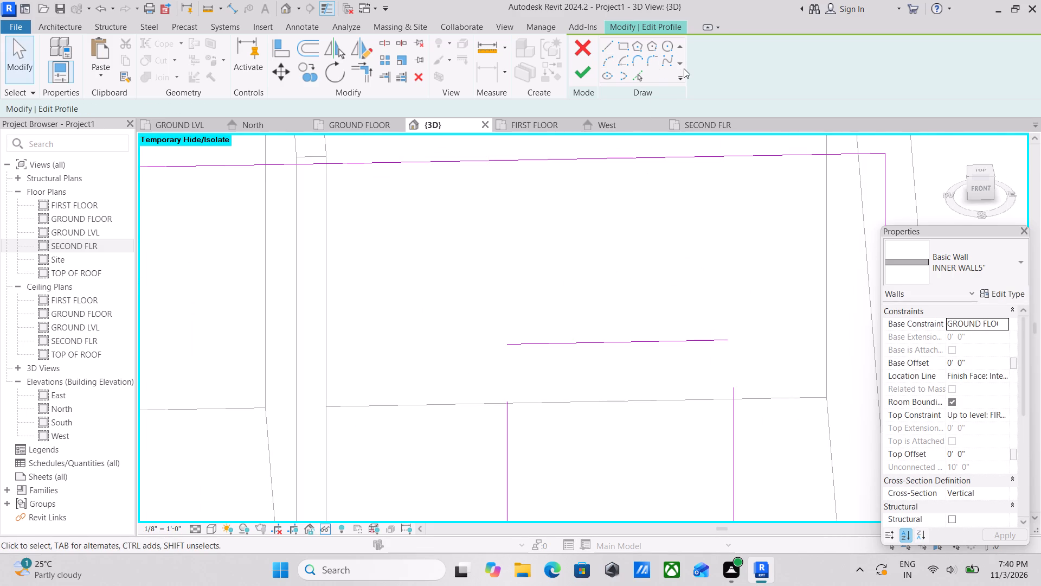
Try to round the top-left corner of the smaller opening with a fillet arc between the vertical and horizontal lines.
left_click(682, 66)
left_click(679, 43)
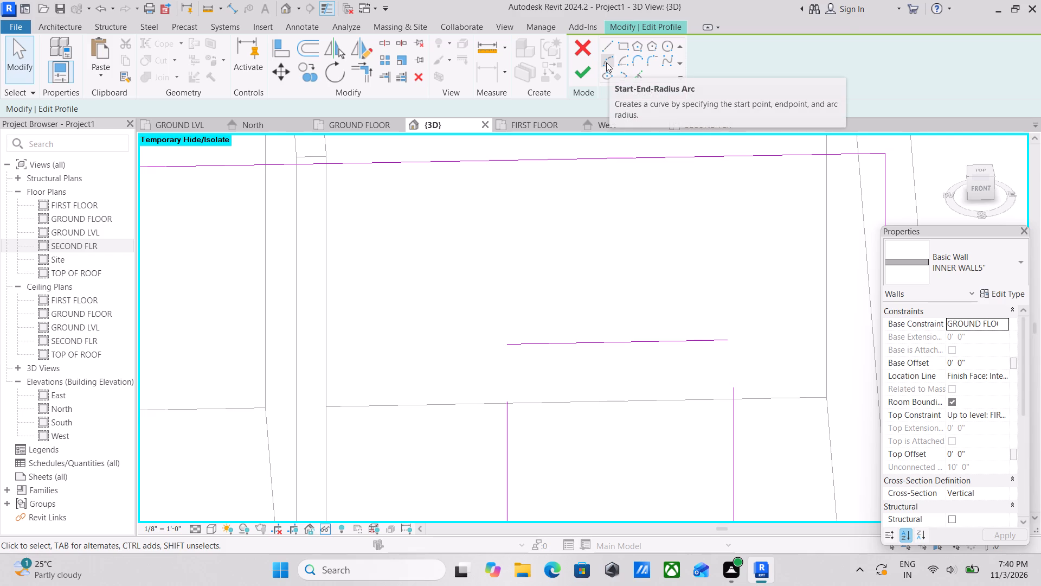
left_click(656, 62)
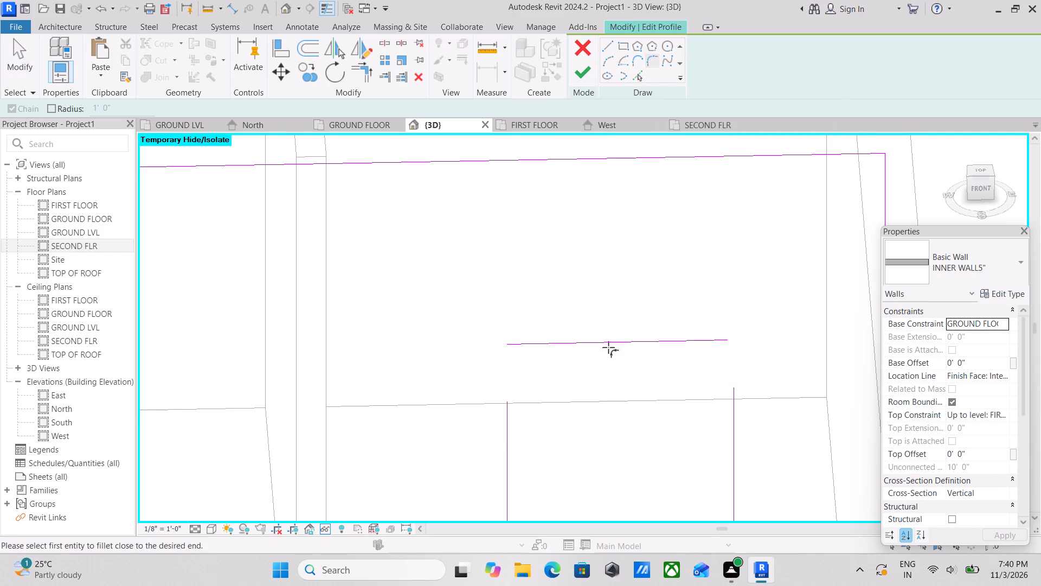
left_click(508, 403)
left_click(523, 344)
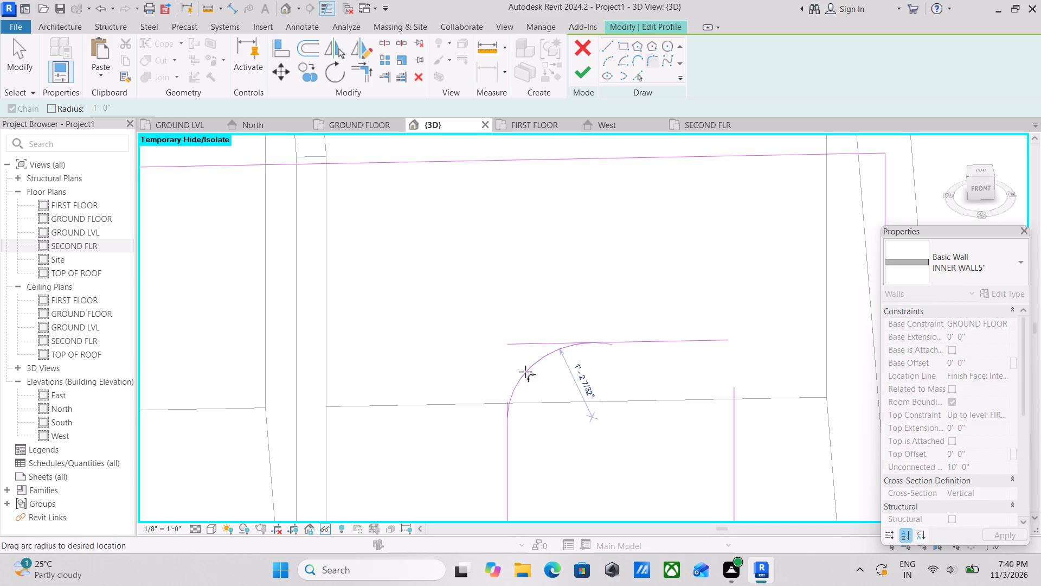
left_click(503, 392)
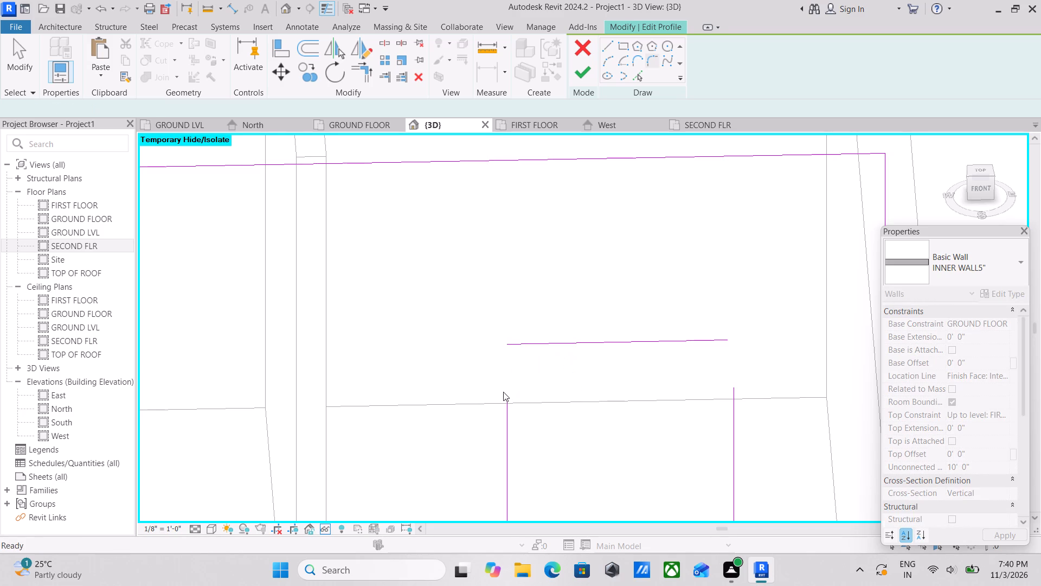
Round both top corners of the smaller opening with fillet arcs, giving the right corner a 1' 0" radius.
left_click(652, 60)
left_click(729, 394)
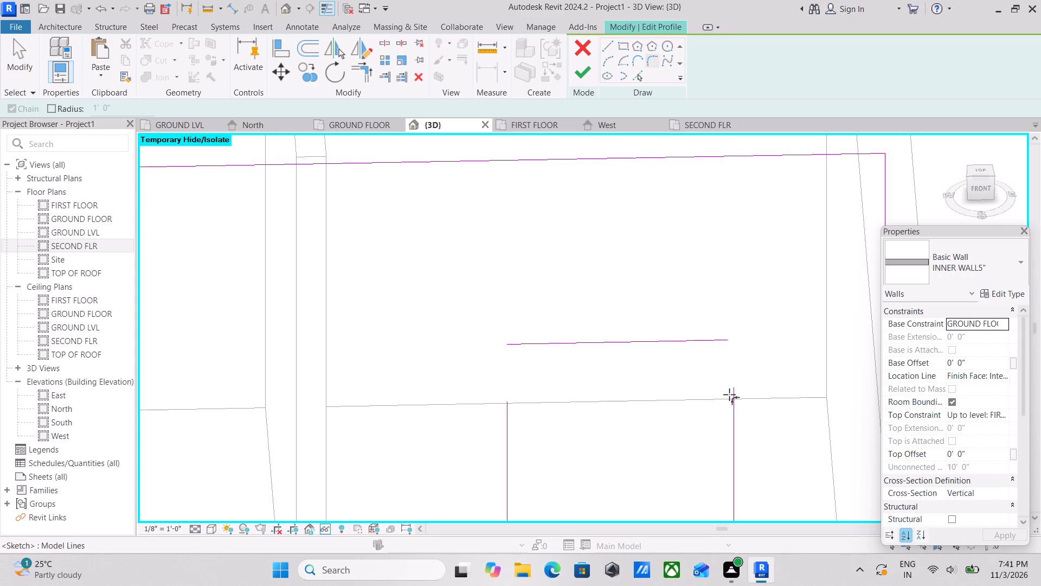
left_click(688, 337)
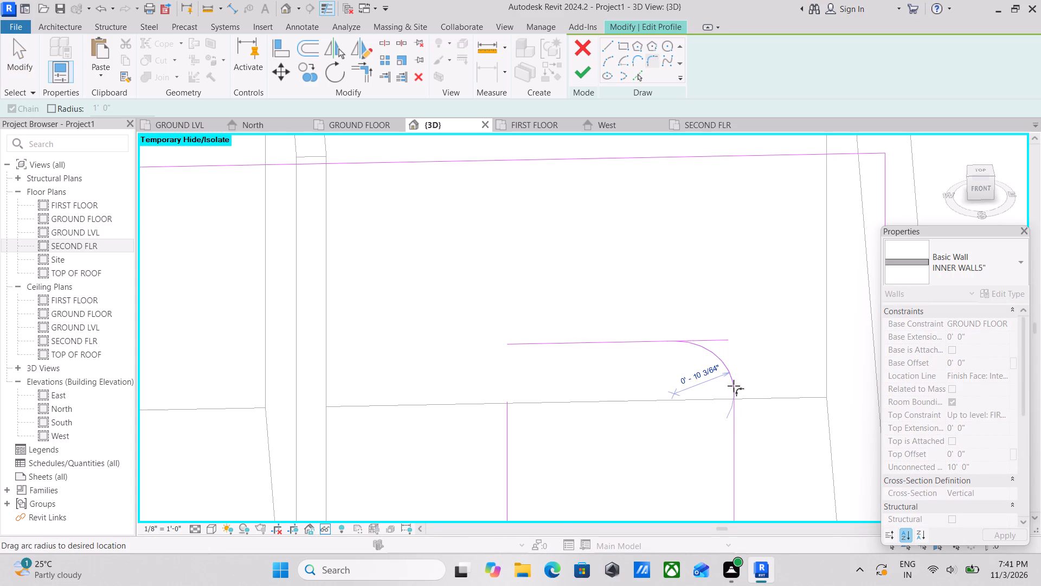
left_click(729, 381)
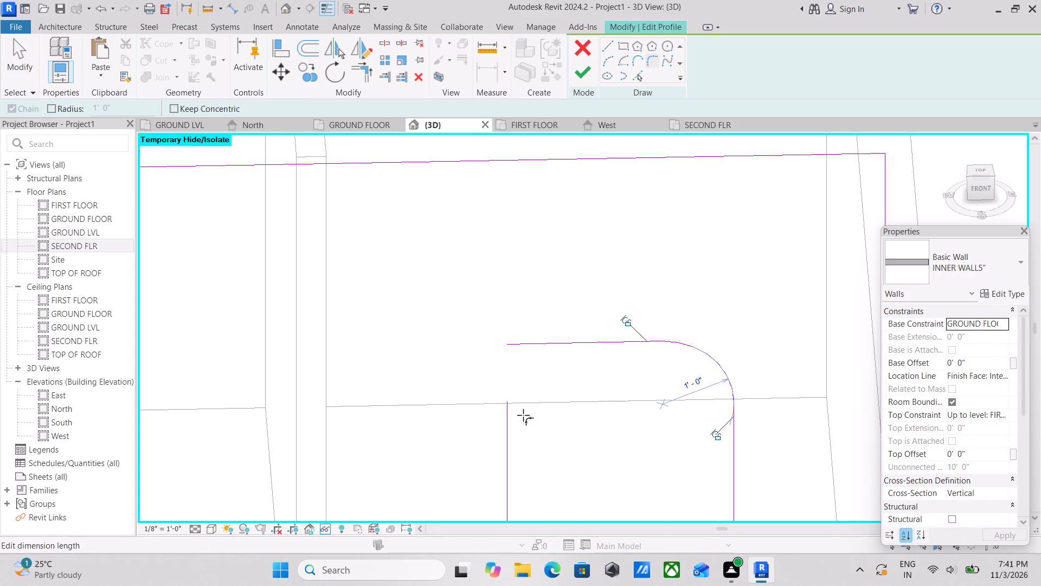
scroll(523, 415, "up", 1)
left_click(507, 412)
left_click(558, 332)
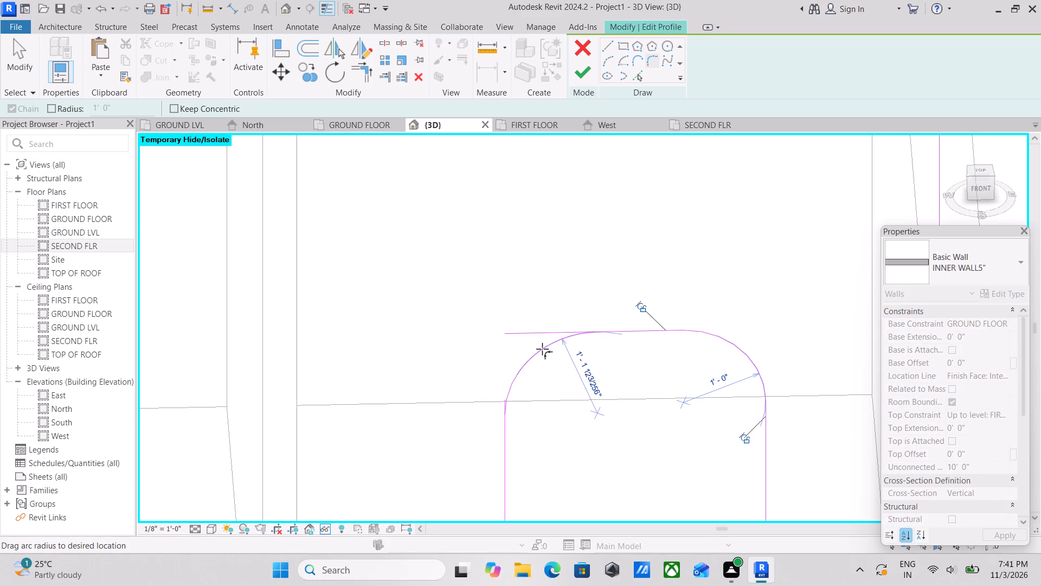
left_click(540, 345)
key("Escape")
Finish the wall profile edit to cut the round-cornered opening, and deselect the wall.
scroll(658, 356, "down", 7)
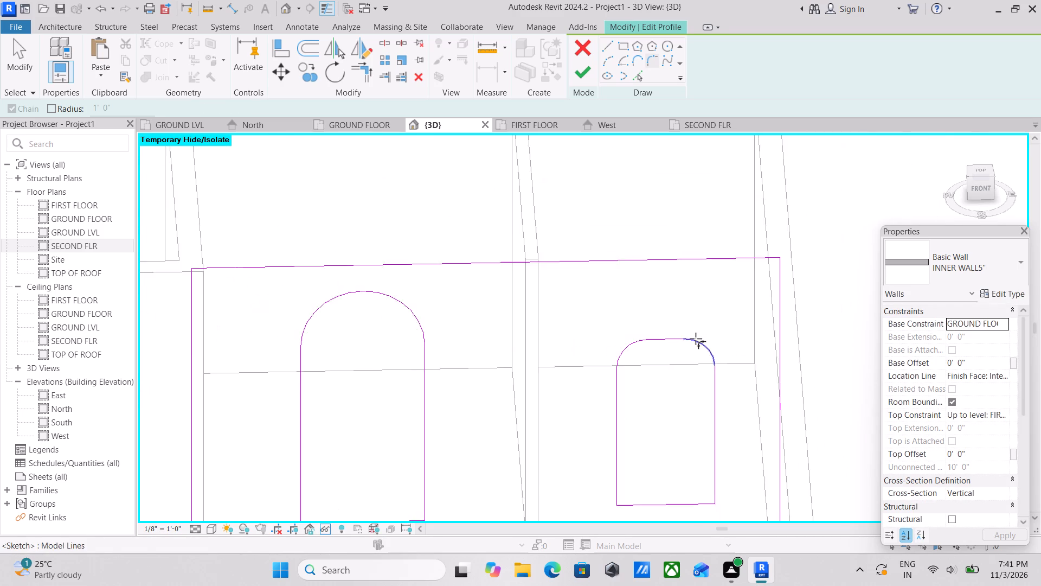
middle_click_drag(696, 339, 687, 250)
scroll(670, 365, "up", 4)
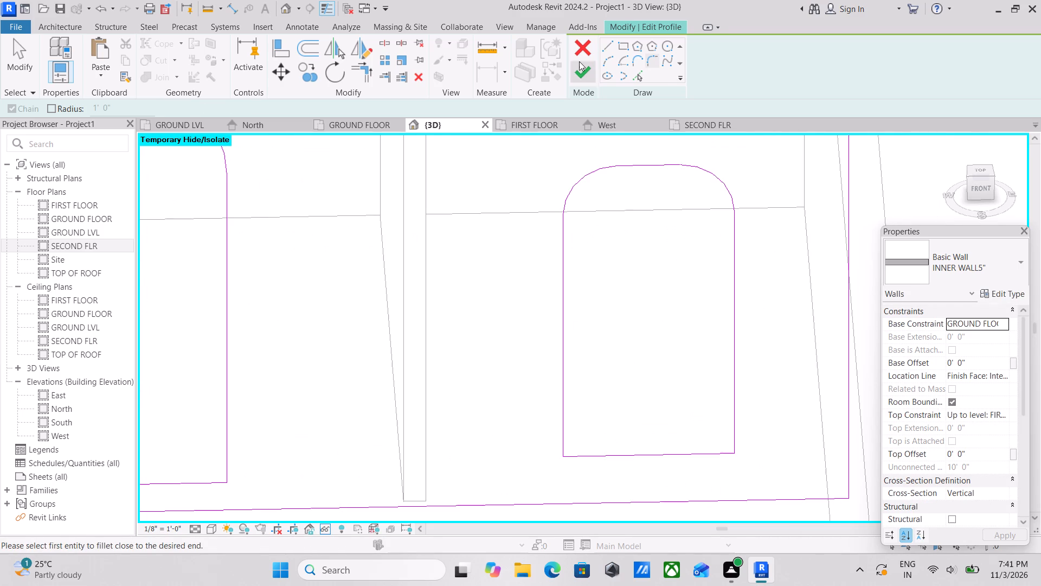
left_click(579, 61)
left_click(627, 168)
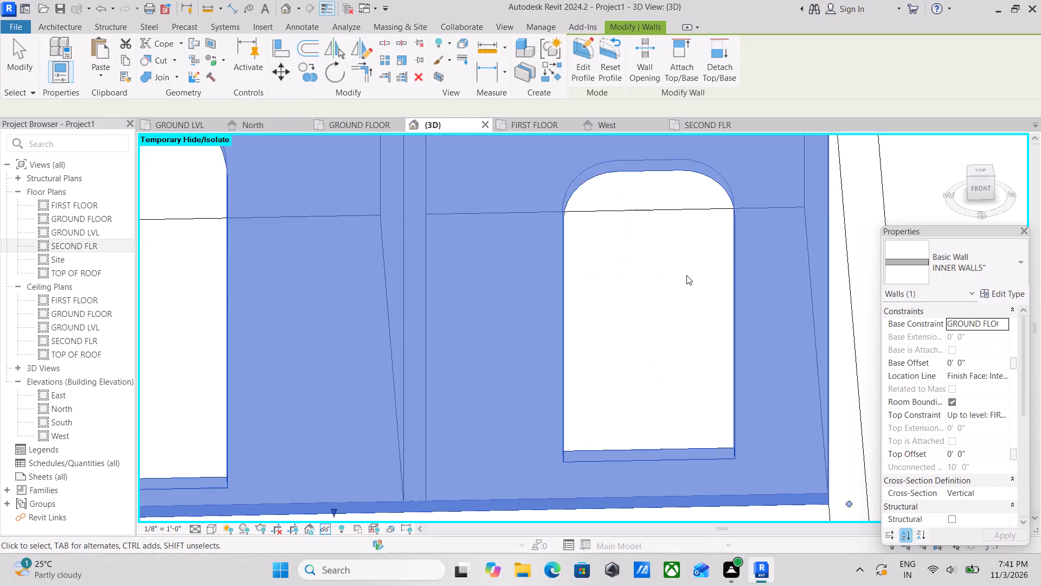
scroll(687, 277, "down", 6)
key("Escape")
Inspect the two arched openings in the wall from an overall and an angled 3D view.
scroll(686, 292, "down", 6)
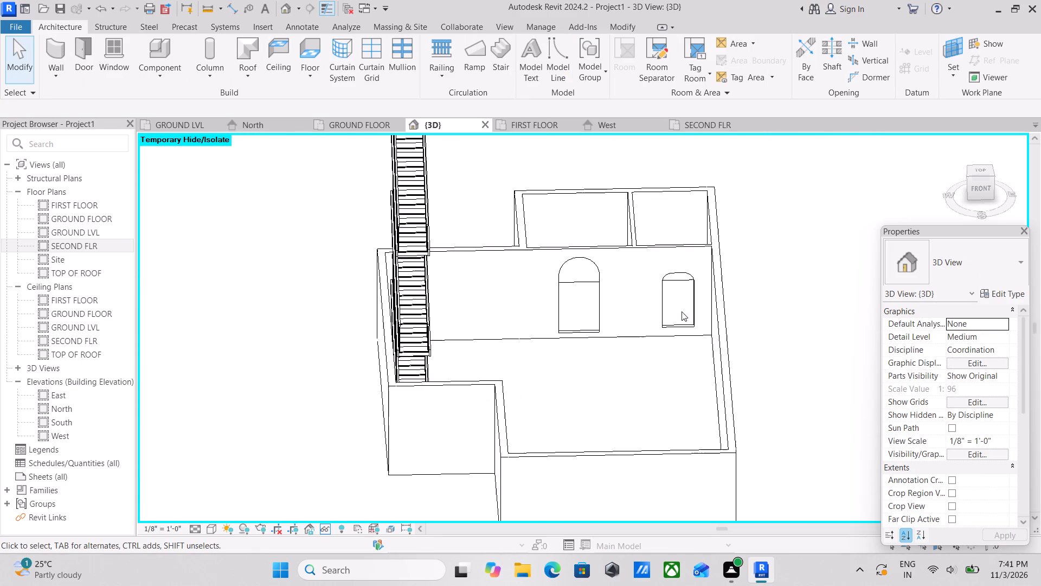
middle_click_drag(679, 311, 707, 327)
scroll(710, 329, "up", 1, "shift")
scroll(671, 301, "up", 9)
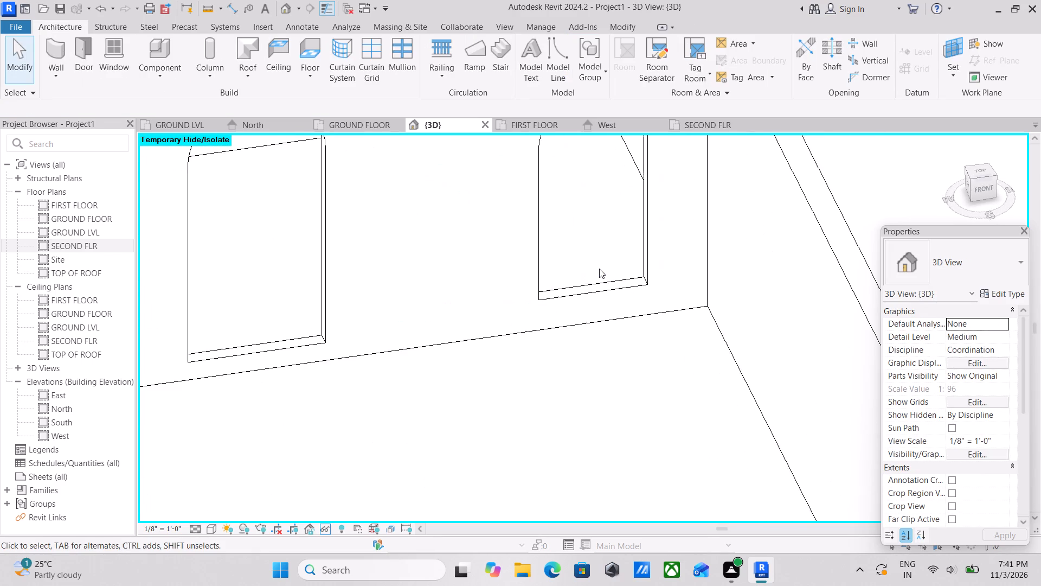
middle_click_drag(601, 277, 614, 417)
scroll(615, 398, "up", 1)
left_click(620, 226)
scroll(623, 227, "down", 3)
middle_click_drag(625, 235, 635, 282)
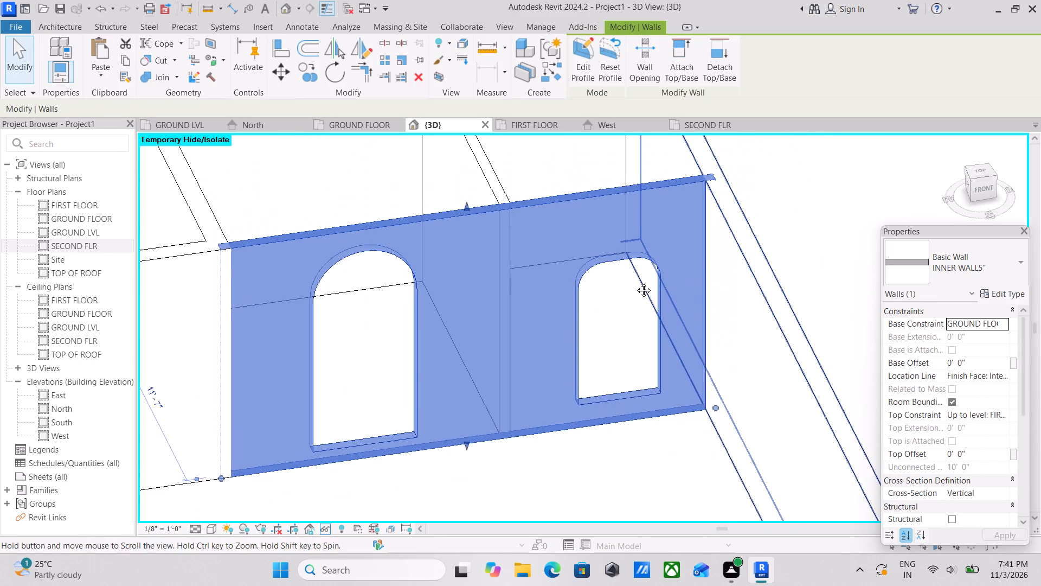
middle_click_drag(635, 282, 638, 300)
key("Escape")
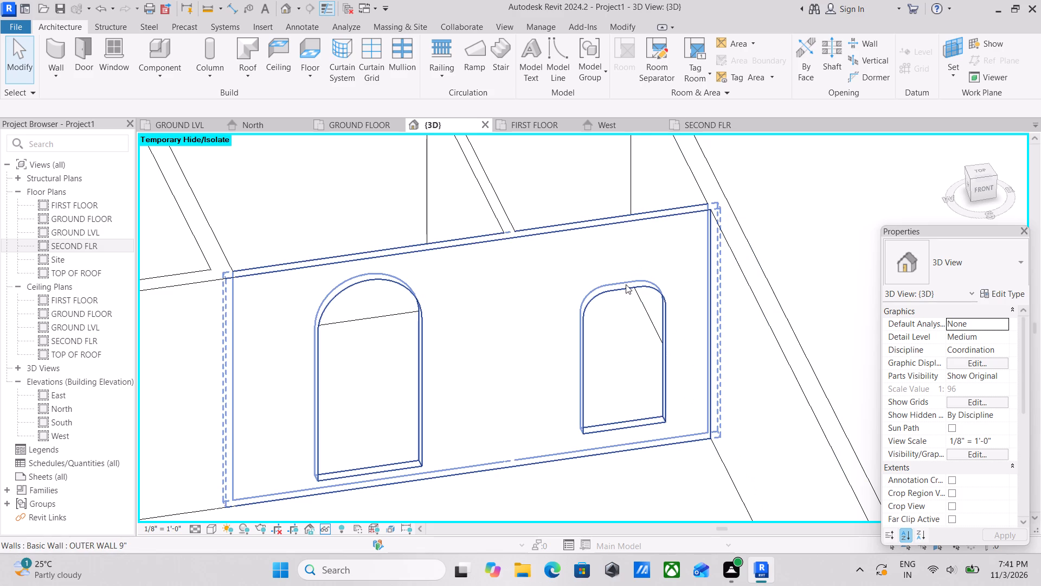
Open the inner wall's profile for editing and move the smaller opening's bottom line down to make the opening 6' 5" high.
left_click(626, 284)
scroll(626, 284, "down", 3)
middle_click_drag(623, 290, 628, 373)
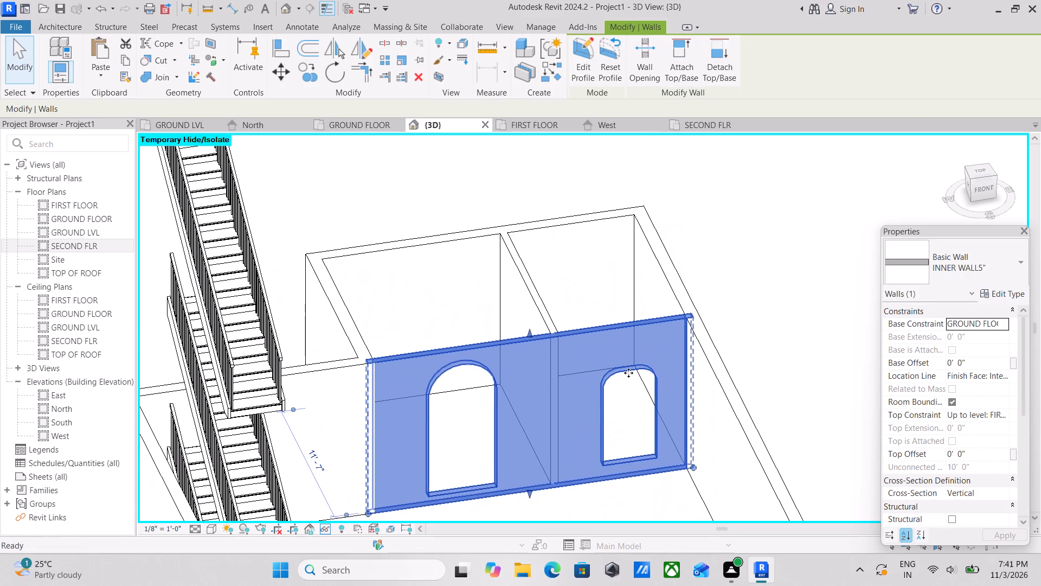
left_click(586, 67)
scroll(641, 443, "up", 3)
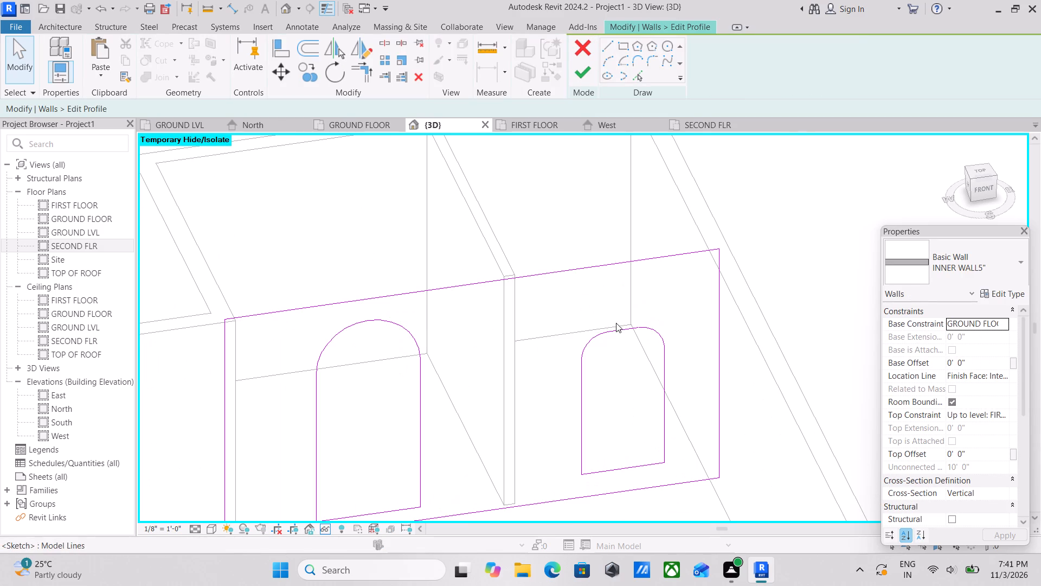
scroll(627, 477, "up", 2)
left_click(624, 467)
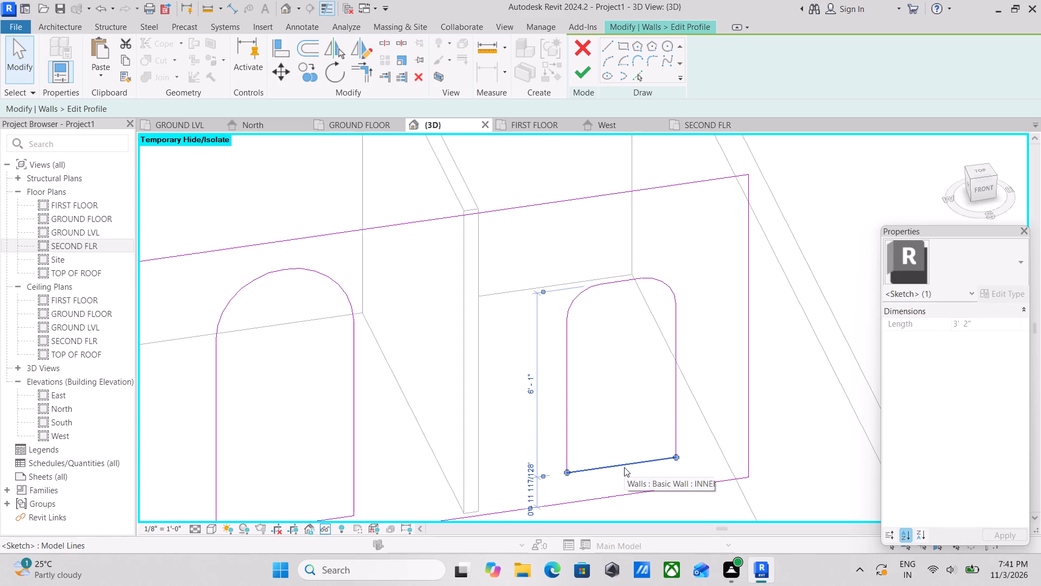
key("Down")
key("Down")
key("Down")
key("Down")
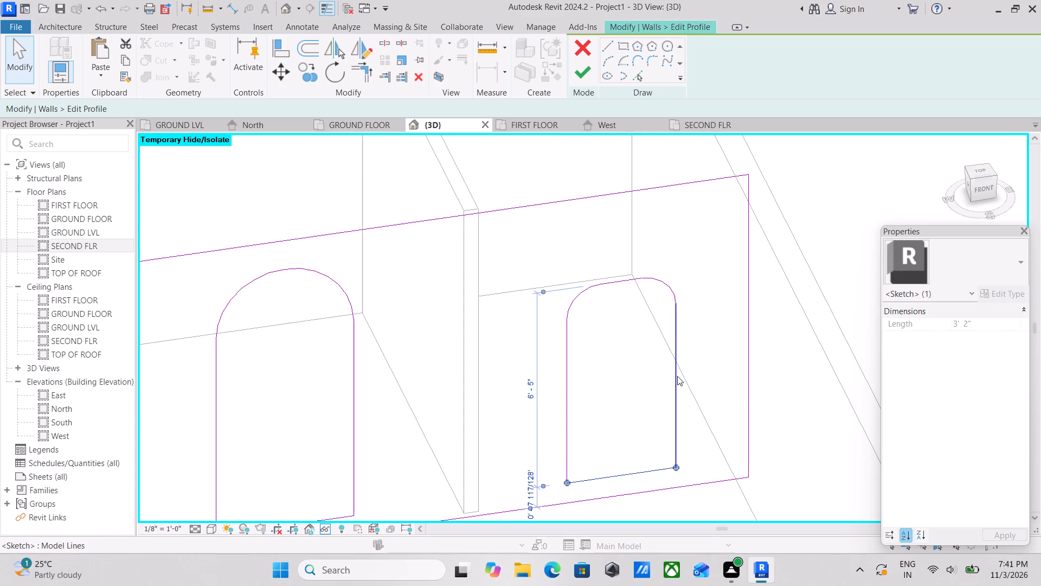
Widen the smaller opening to 3' 8" by moving its right and left side lines outward.
left_click(677, 376)
key("Right")
key("Right")
key("Right")
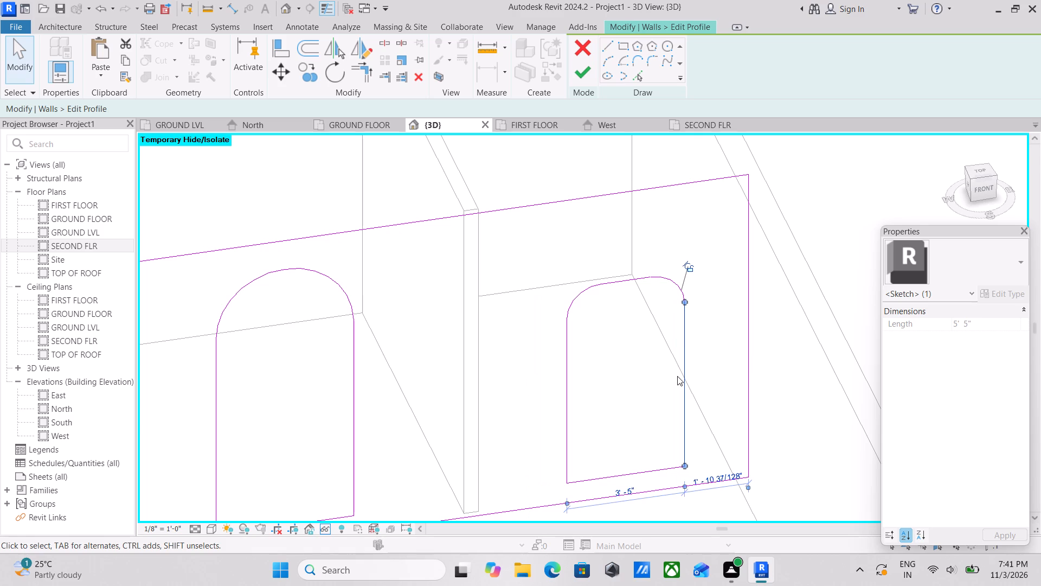
key("Right")
left_click(571, 365)
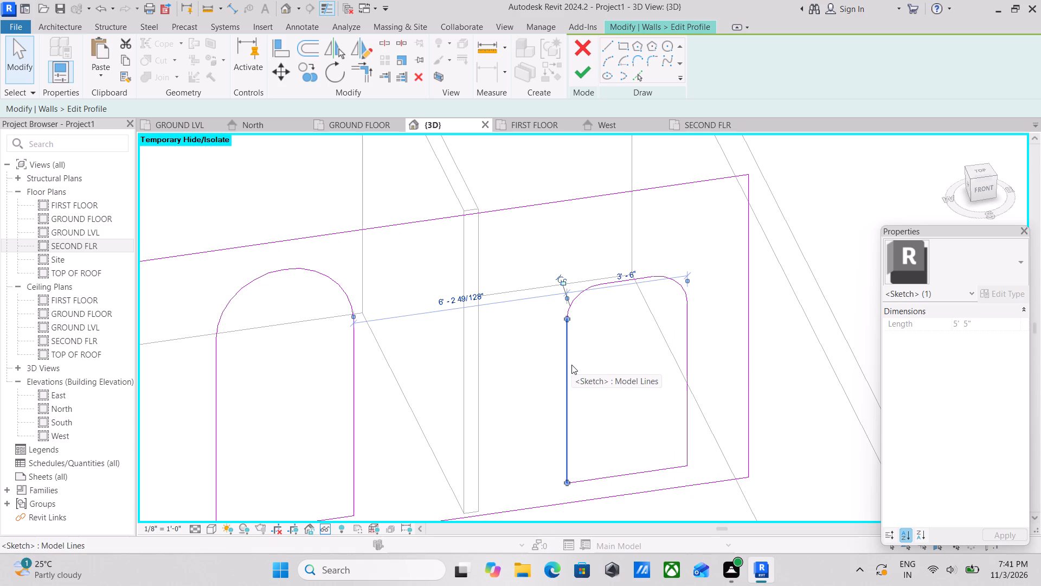
key("Left")
key("Left")
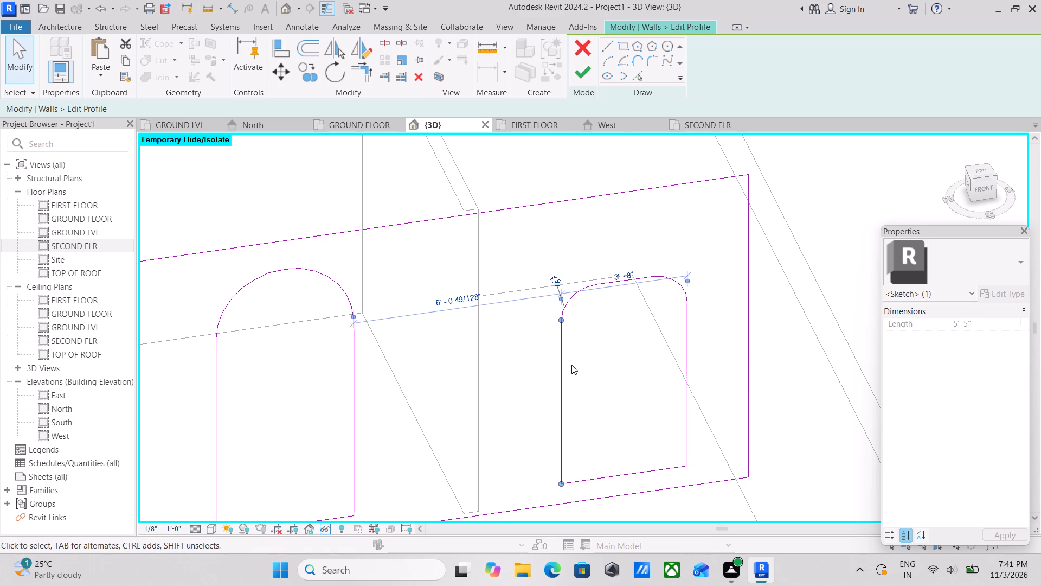
Raise the smaller opening's top line to about 2' 8" below the wall's top edge.
scroll(661, 303, "up", 3)
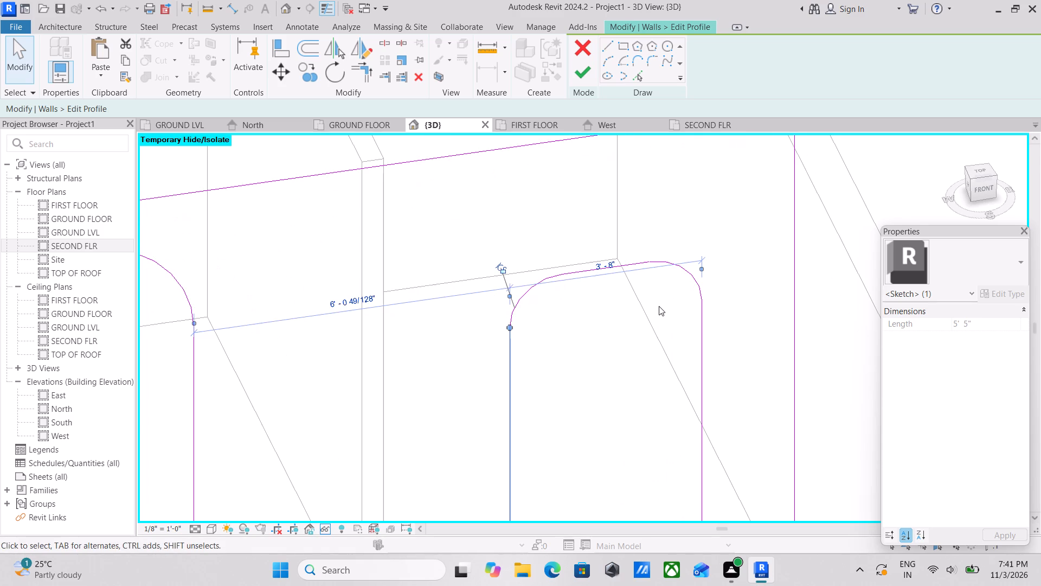
key("Escape")
left_click(606, 272)
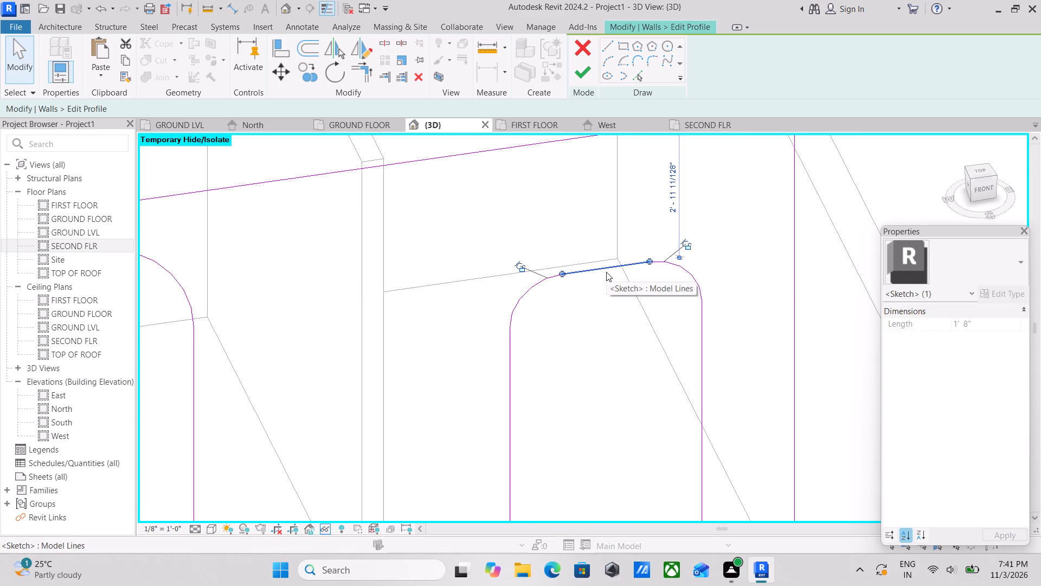
key("Up")
key("Up")
key("Up")
key("Up")
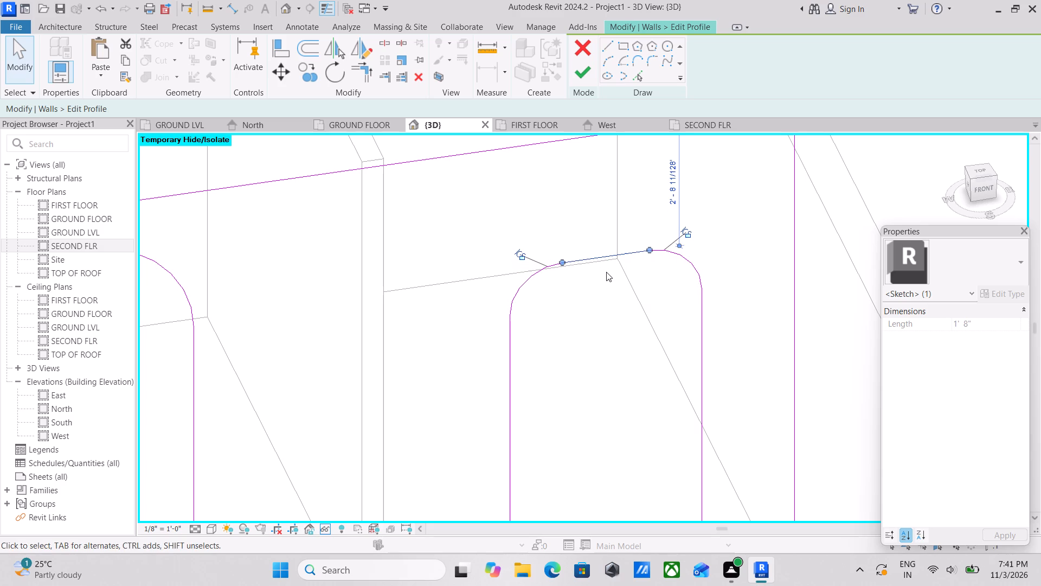
Nudge both top corner arcs of the smaller opening outward and upward, and reduce the left arc's radius to about 11".
left_click(682, 257)
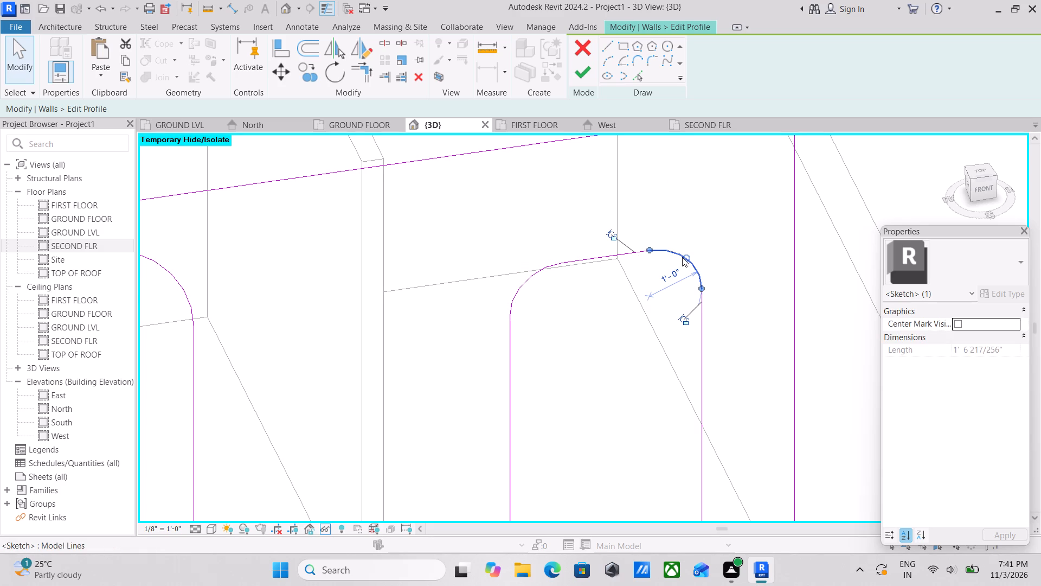
key("Right")
key("Up")
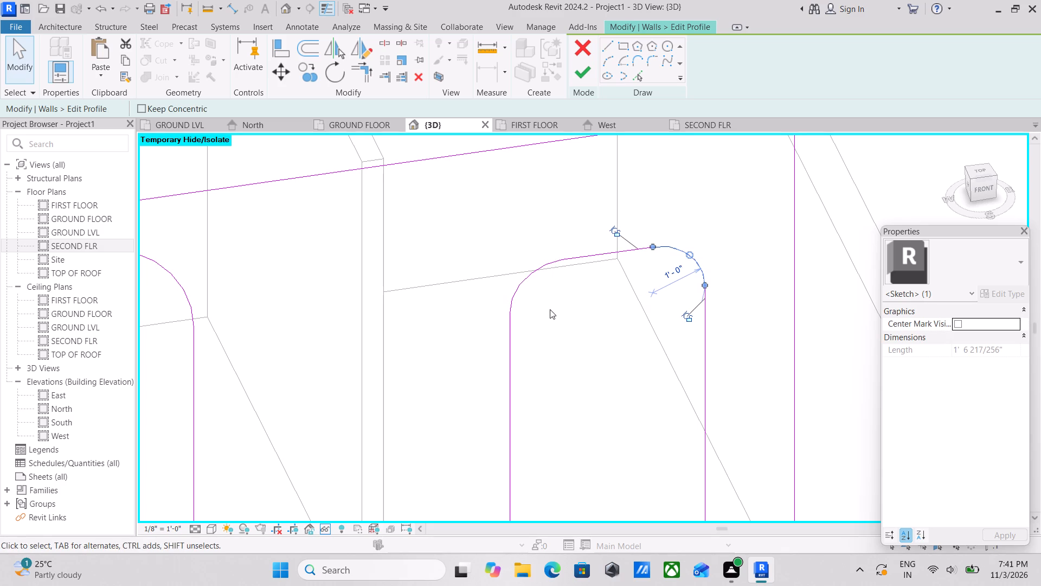
left_click(521, 285)
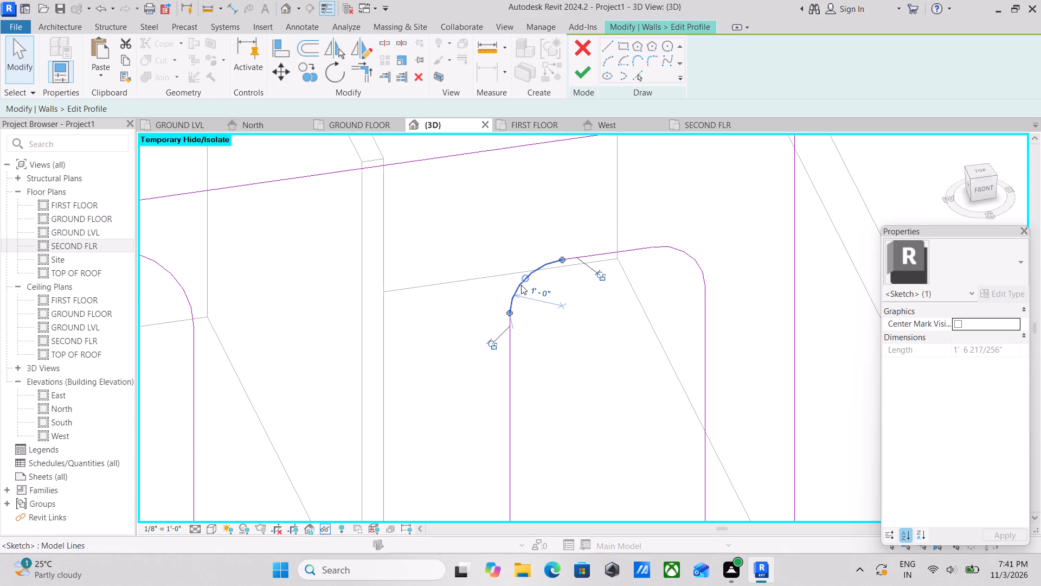
key("Left")
key("Up")
key("Up")
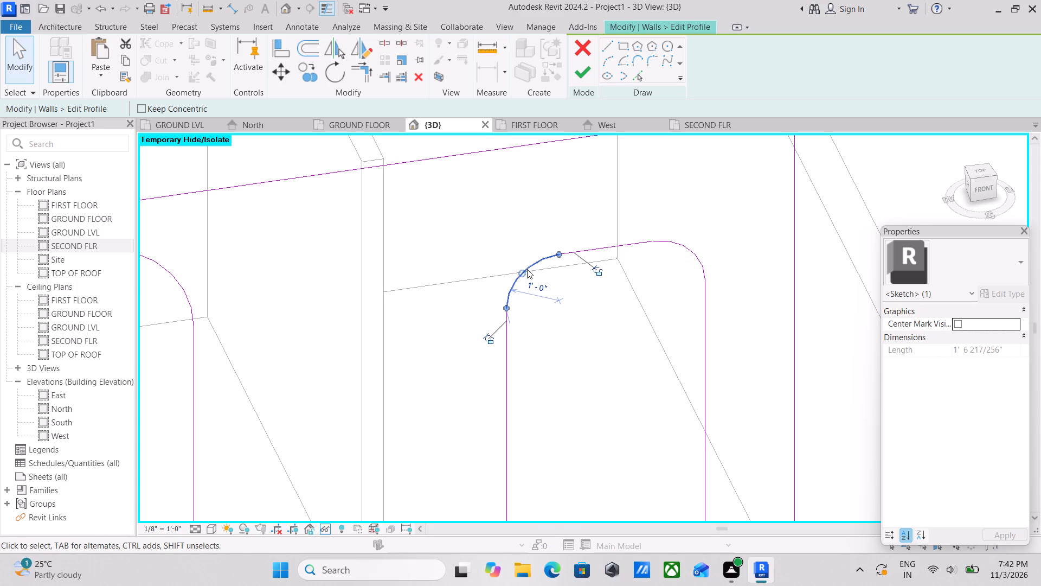
left_click(523, 271)
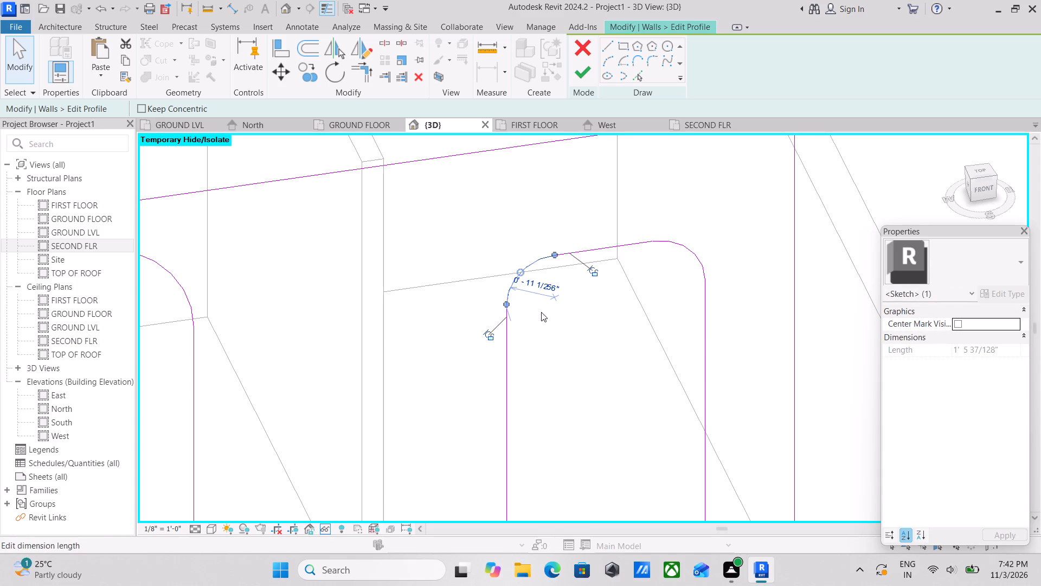
key("Escape")
Finish the wall profile edit to apply the enlarged smaller opening, and deselect the wall.
scroll(629, 396, "up", 1)
scroll(563, 337, "up", 1)
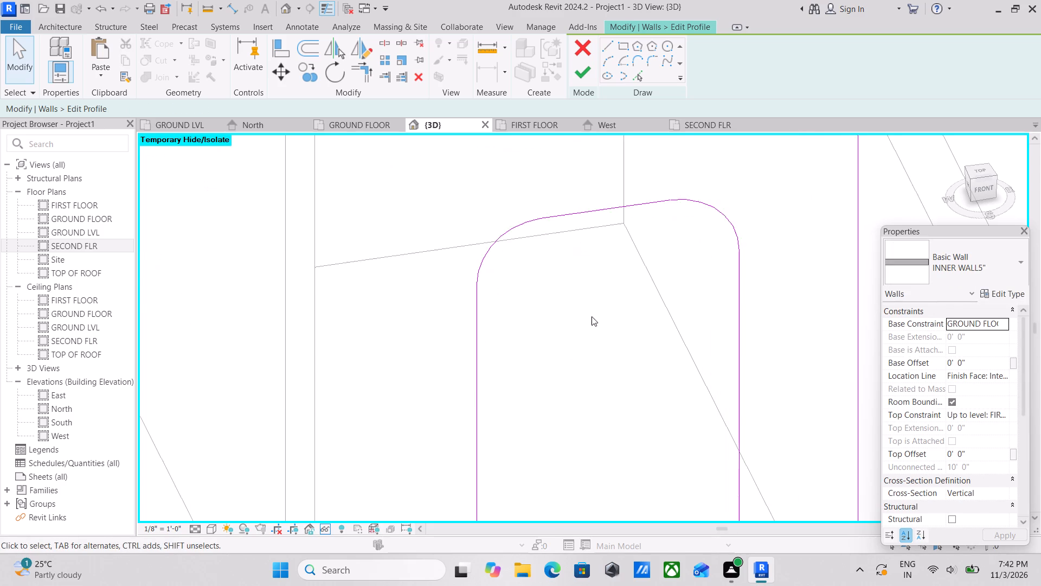
scroll(592, 316, "down", 5)
middle_click_drag(625, 302, 654, 231)
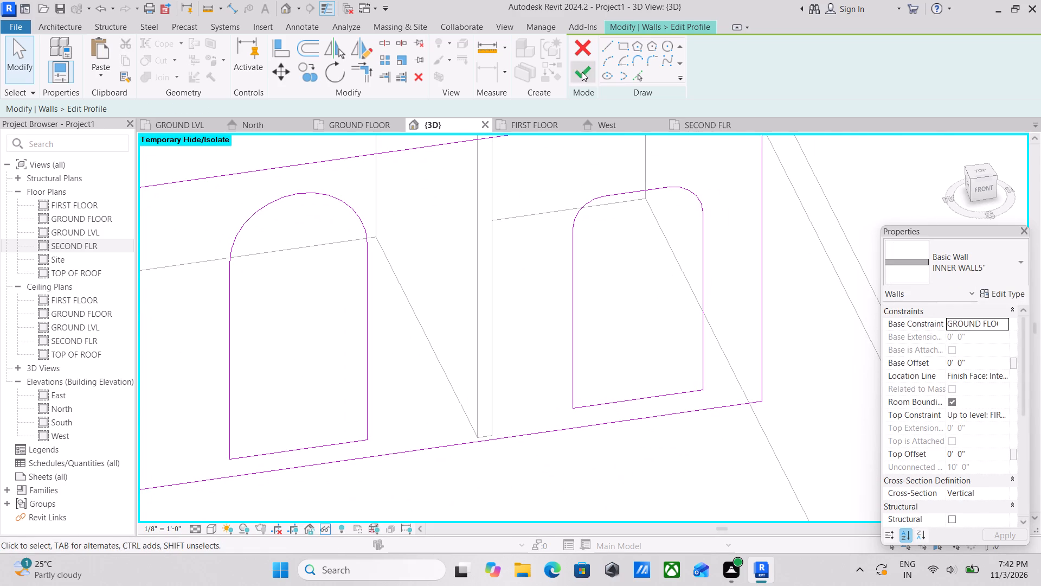
left_click(582, 72)
scroll(622, 207, "down", 5)
key("Escape")
Examine the two wall openings, the stair flights and the surrounding walls from several overall and close-up 3D angles.
scroll(629, 235, "down", 2)
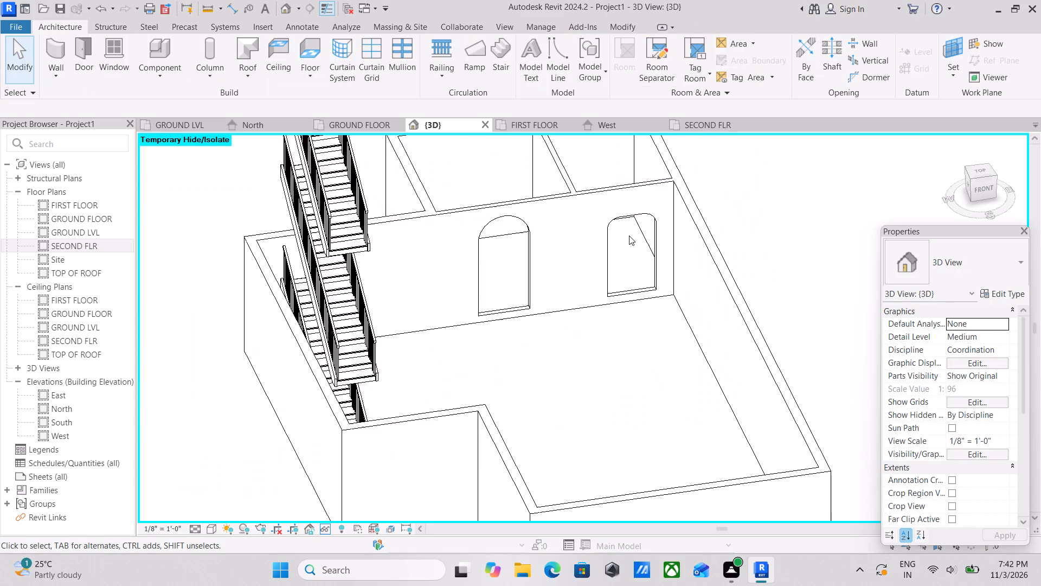
scroll(629, 235, "down", 1)
scroll(641, 262, "up", 1)
scroll(650, 260, "down", 3)
scroll(595, 284, "down", 2)
scroll(626, 339, "down", 2)
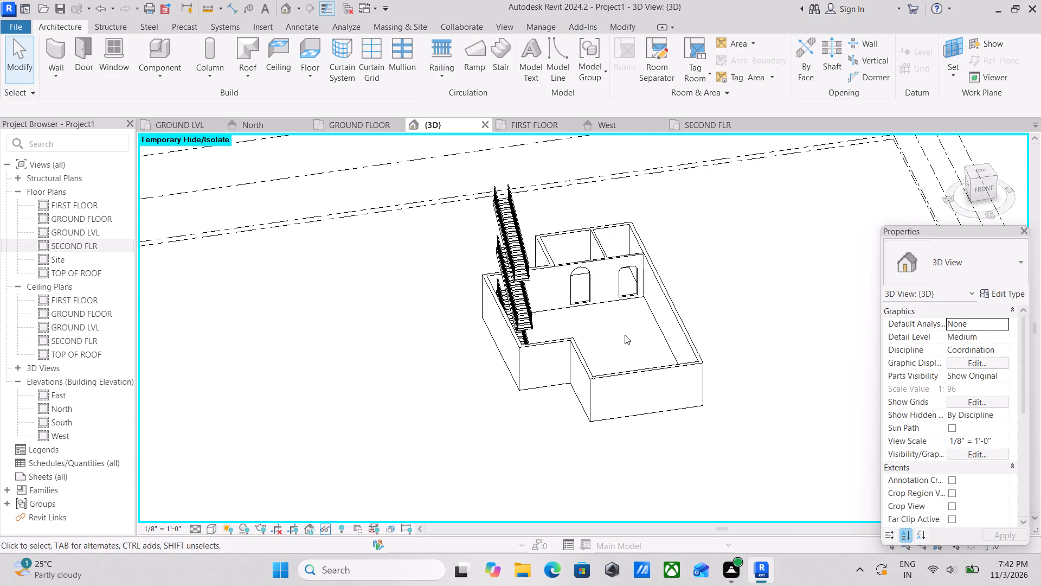
middle_click_drag(644, 328, 619, 378, "shift")
scroll(633, 315, "up", 2)
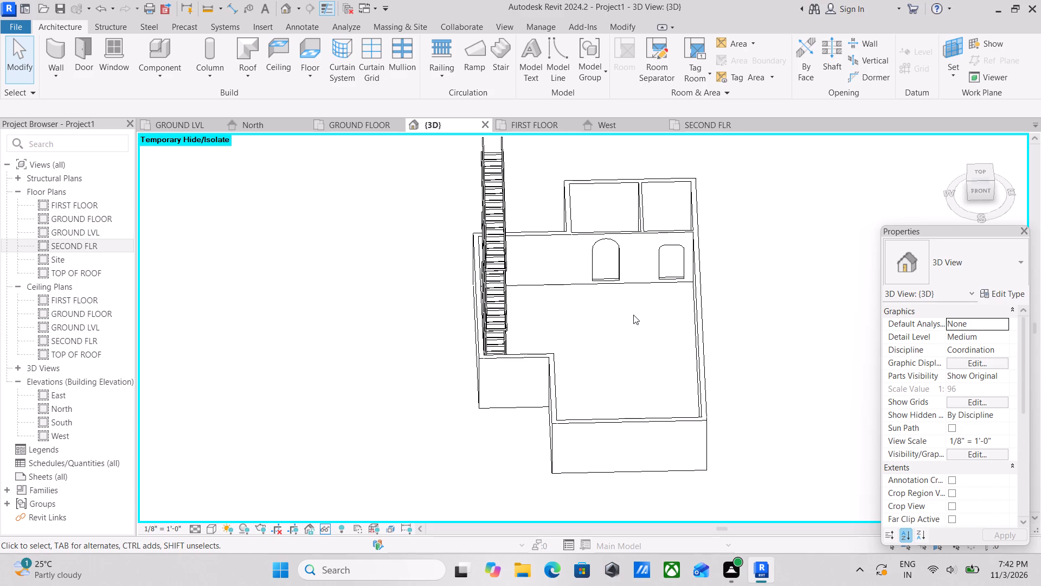
scroll(687, 301, "down", 3)
scroll(664, 330, "up", 2)
scroll(660, 327, "down", 3)
scroll(660, 325, "up", 3)
middle_click_drag(672, 305, 844, 285, "shift")
scroll(844, 285, "up", 3)
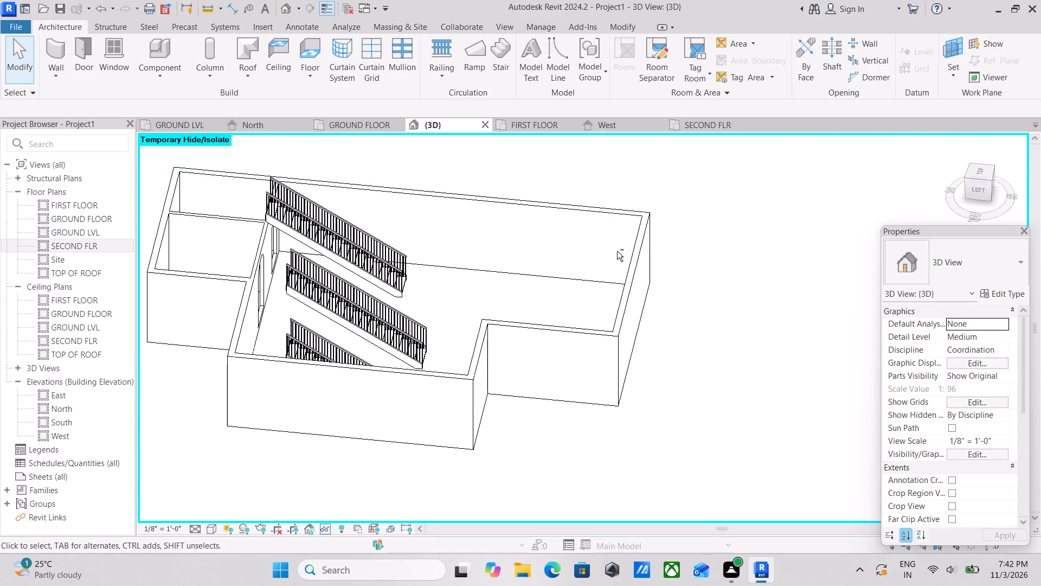
middle_click_drag(617, 251, 544, 339, "shift")
scroll(624, 259, "down", 1)
middle_click_drag(624, 259, 858, 227)
scroll(867, 251, "down", 2)
middle_click_drag(838, 250, 710, 294)
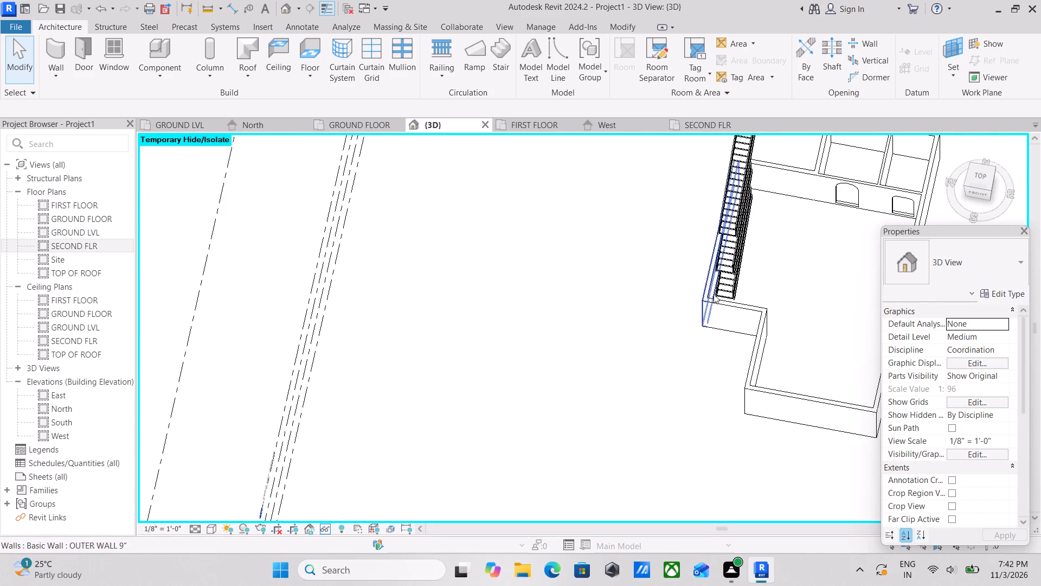
middle_click_drag(761, 279, 705, 258)
scroll(751, 277, "up", 3)
middle_click_drag(760, 270, 676, 228)
middle_click_drag(716, 272, 723, 188)
middle_click_drag(712, 276, 830, 150)
middle_click_drag(746, 248, 754, 364)
scroll(753, 363, "up", 1)
middle_click_drag(751, 314, 790, 230)
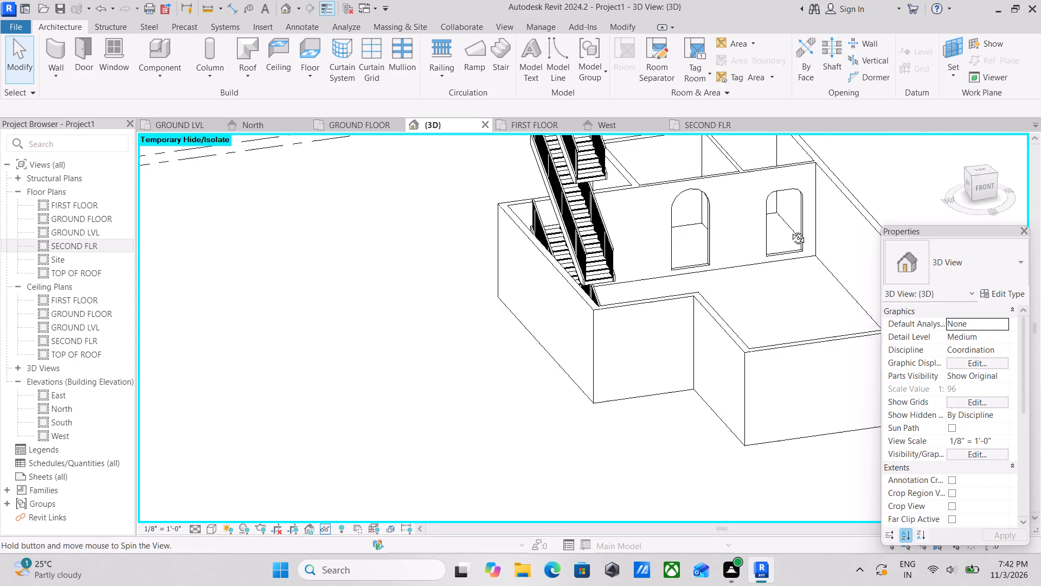
middle_click_drag(790, 230, 832, 190)
middle_click_drag(781, 252, 699, 426, "shift")
scroll(702, 313, "down", 1)
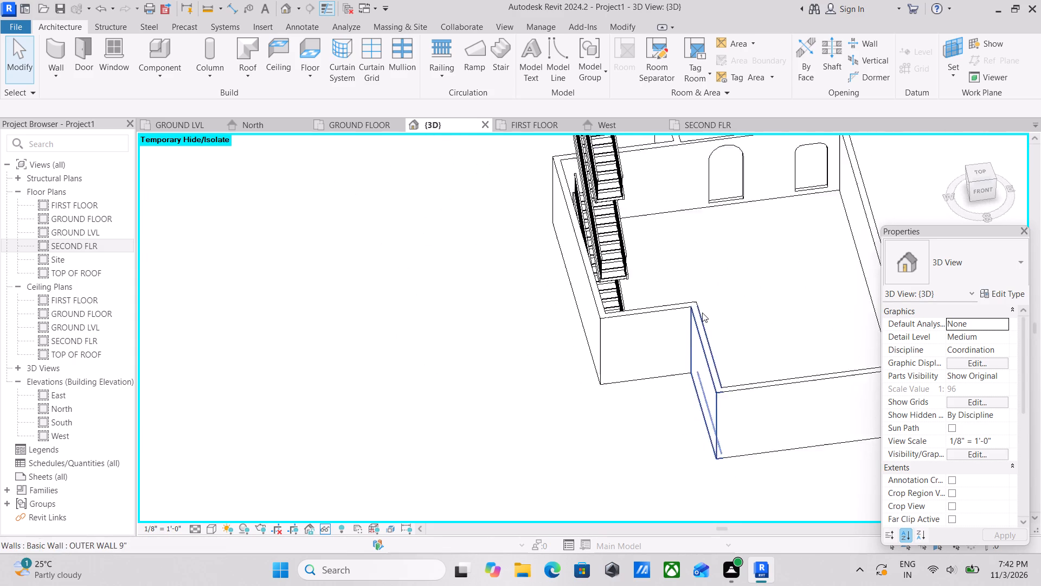
scroll(702, 313, "down", 4)
middle_click_drag(720, 305, 642, 455, "shift")
scroll(722, 296, "down", 4)
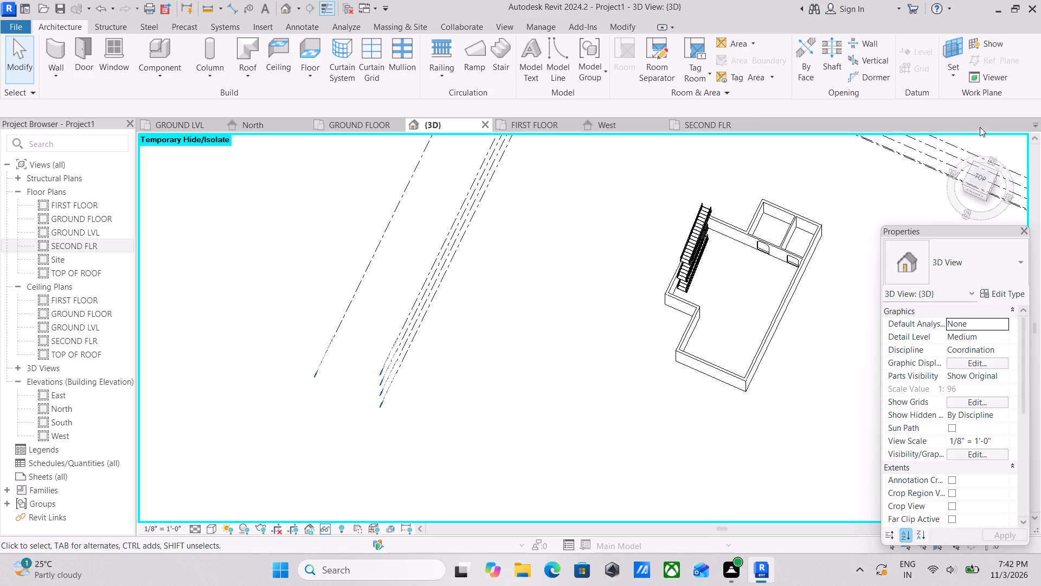
scroll(706, 250, "down", 2)
scroll(706, 350, "up", 2)
middle_click_drag(712, 343, 841, 220, "shift")
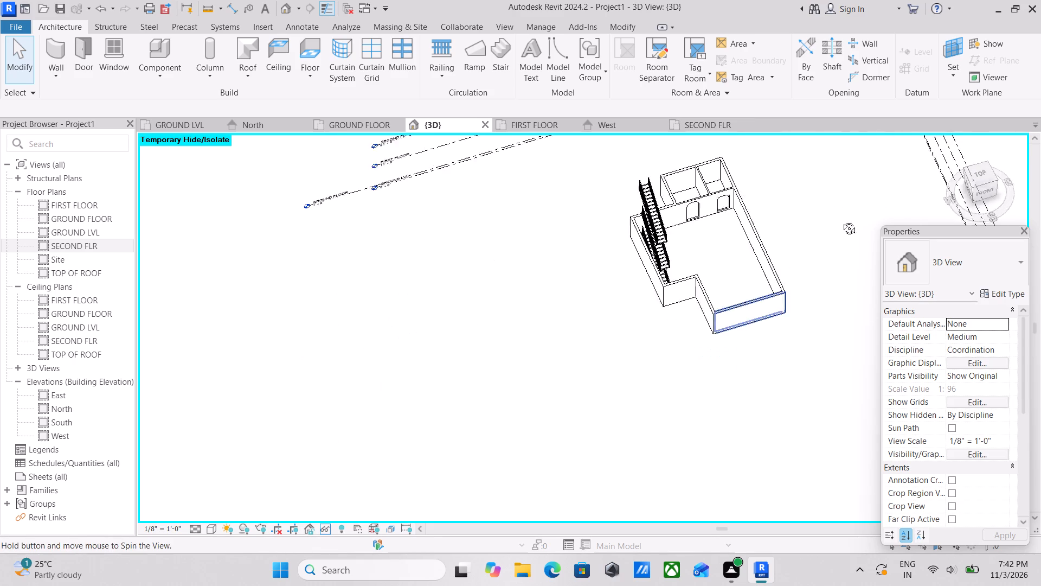
middle_click_drag(841, 220, 891, 173, "shift")
scroll(897, 180, "up", 1)
scroll(743, 290, "up", 6)
middle_click_drag(678, 266, 812, 271)
scroll(776, 264, "up", 1)
middle_click_drag(776, 264, 780, 257, "shift")
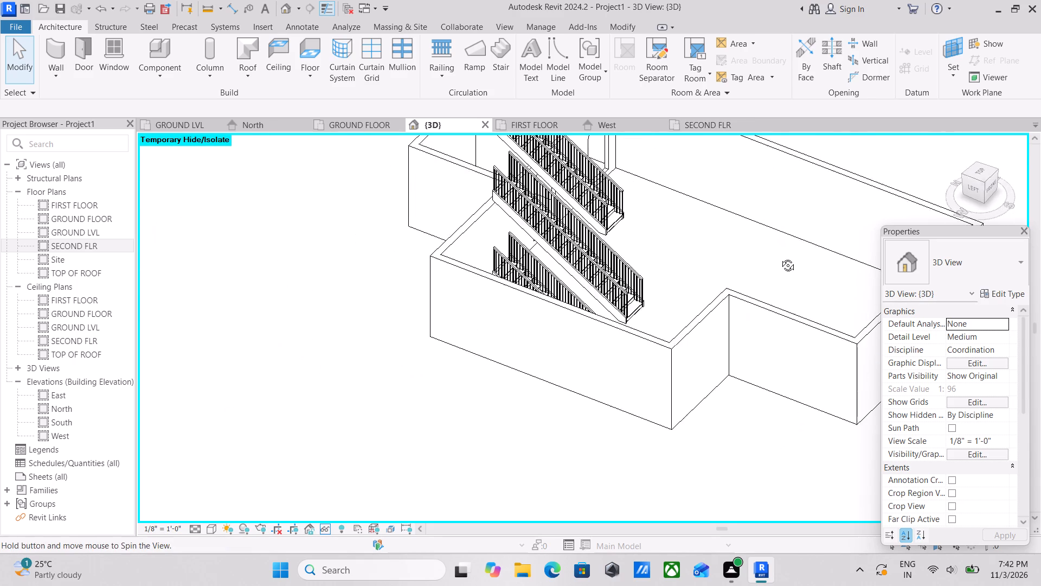
middle_click_drag(780, 257, 882, 160, "shift")
scroll(761, 278, "down", 1)
middle_click_drag(761, 278, 633, 377, "shift")
scroll(702, 288, "down", 1)
middle_click_drag(738, 266, 762, 278)
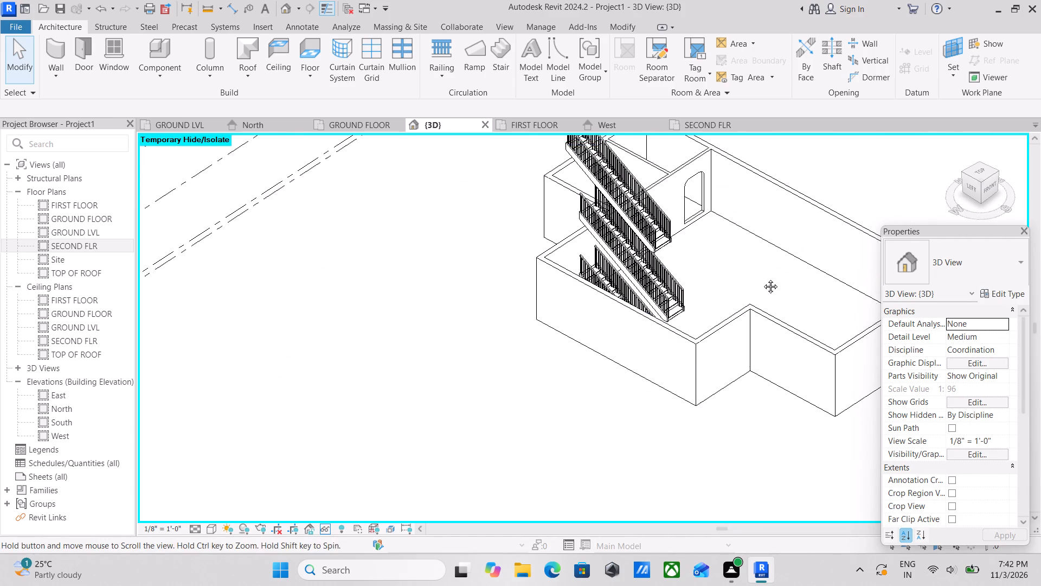
middle_click_drag(762, 278, 708, 302)
scroll(716, 297, "down", 1)
middle_click_drag(716, 299, 589, 355, "shift")
middle_click_drag(702, 345, 724, 270)
scroll(735, 266, "up", 7)
middle_click_drag(776, 226, 745, 331, "shift")
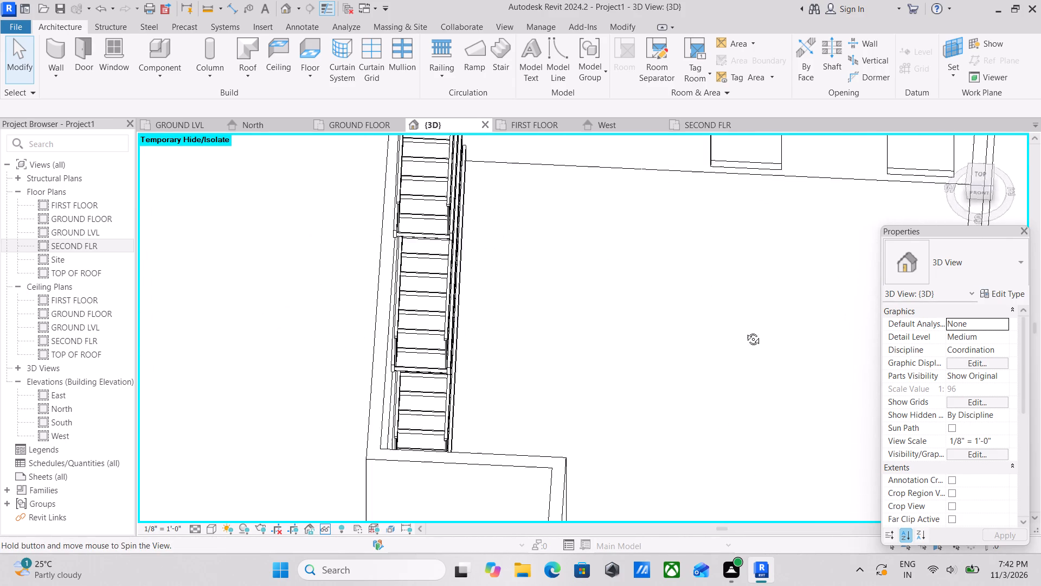
middle_click_drag(745, 331, 744, 331, "shift")
middle_click_drag(737, 304, 684, 467)
middle_click_drag(680, 351, 771, 236, "shift")
scroll(768, 241, "up", 1)
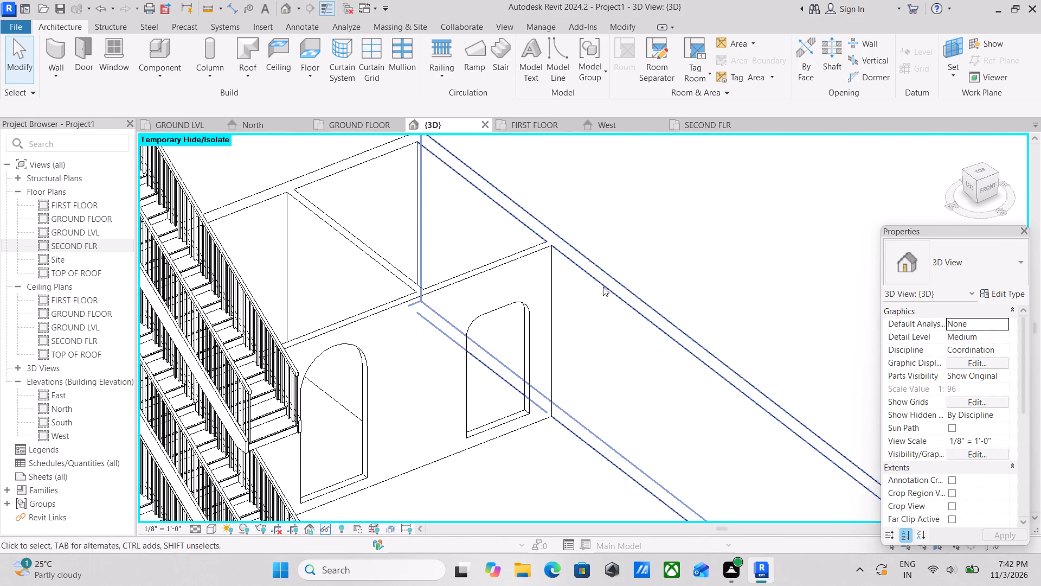
scroll(603, 286, "down", 6)
middle_click_drag(615, 289, 621, 267)
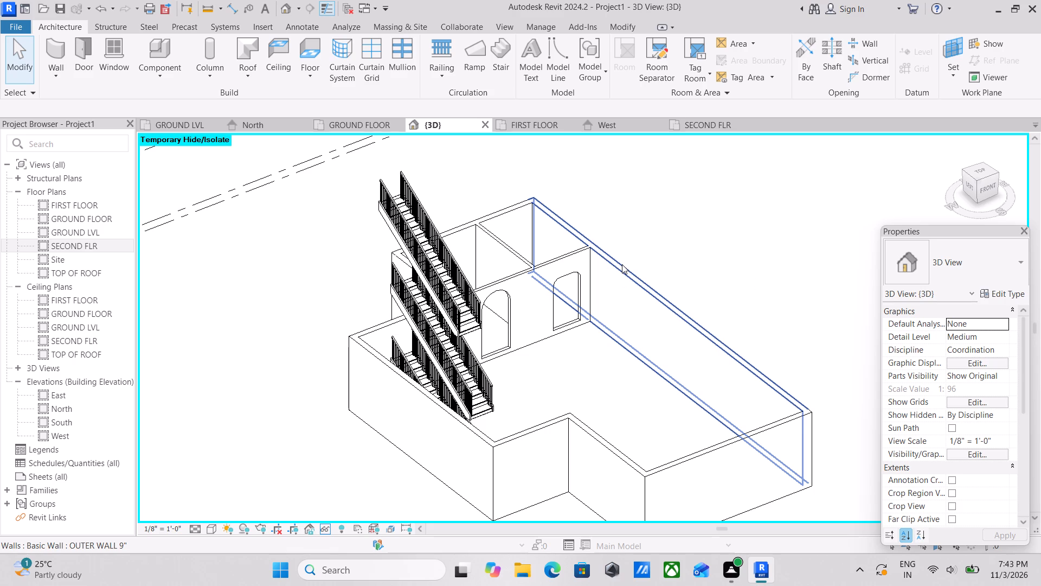
scroll(609, 275, "down", 3)
scroll(662, 321, "down", 2)
scroll(771, 514, "up", 1)
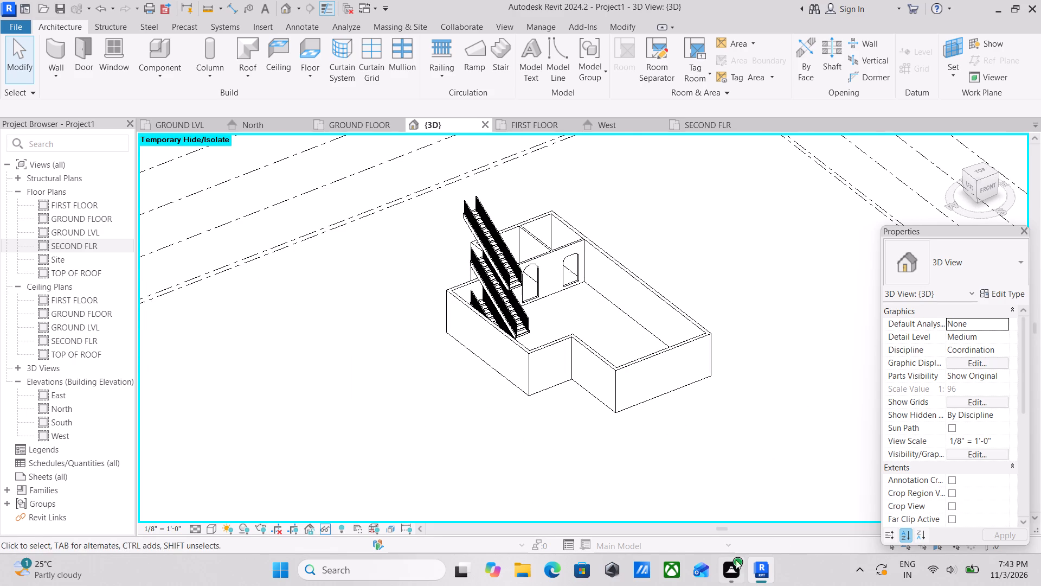
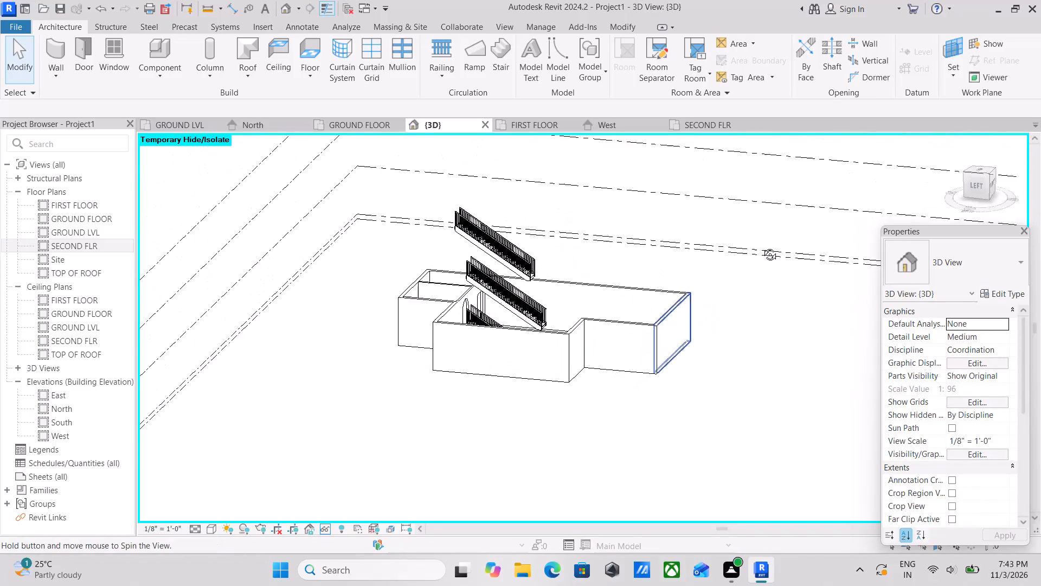
Examine the building's outer walls, stair flights and inner wall openings from angled and near-top 3D views.
scroll(791, 201, "up", 1)
middle_click_drag(632, 361, 534, 526)
scroll(687, 351, "up", 3)
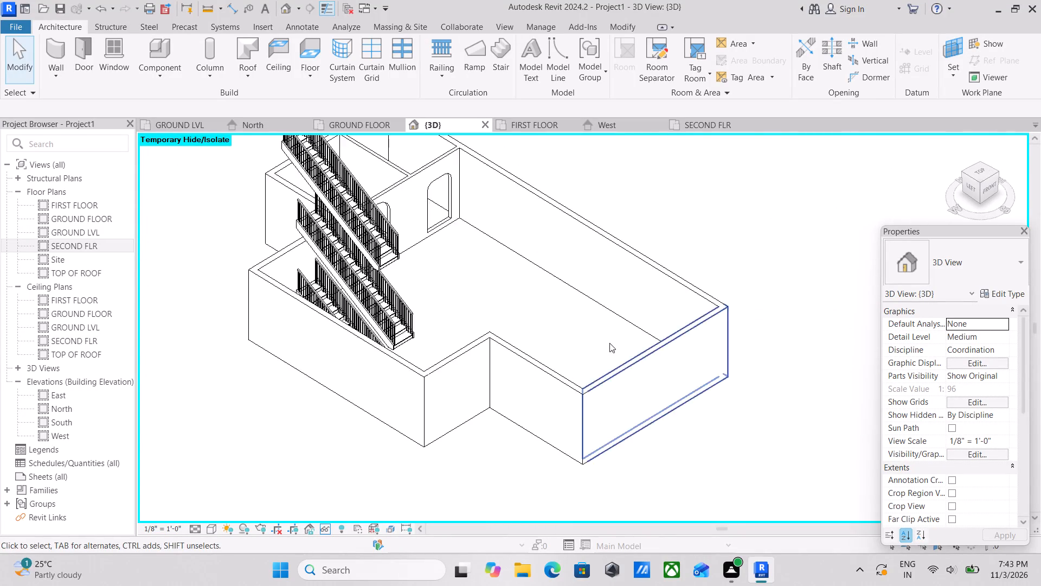
scroll(609, 342, "up", 4)
middle_click_drag(618, 329, 512, 443)
scroll(544, 403, "down", 2)
middle_click_drag(544, 403, 626, 292)
middle_click_drag(612, 333, 698, 201, "shift")
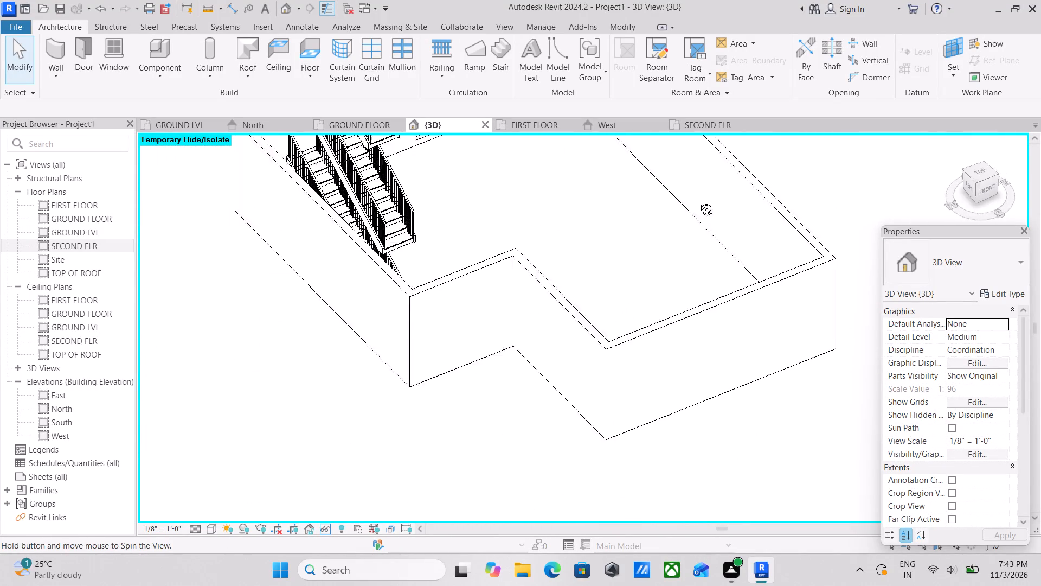
middle_click_drag(698, 201, 636, 335, "shift")
scroll(644, 298, "down", 2)
middle_click_drag(644, 299, 614, 364, "shift")
scroll(614, 364, "up", 1, "shift")
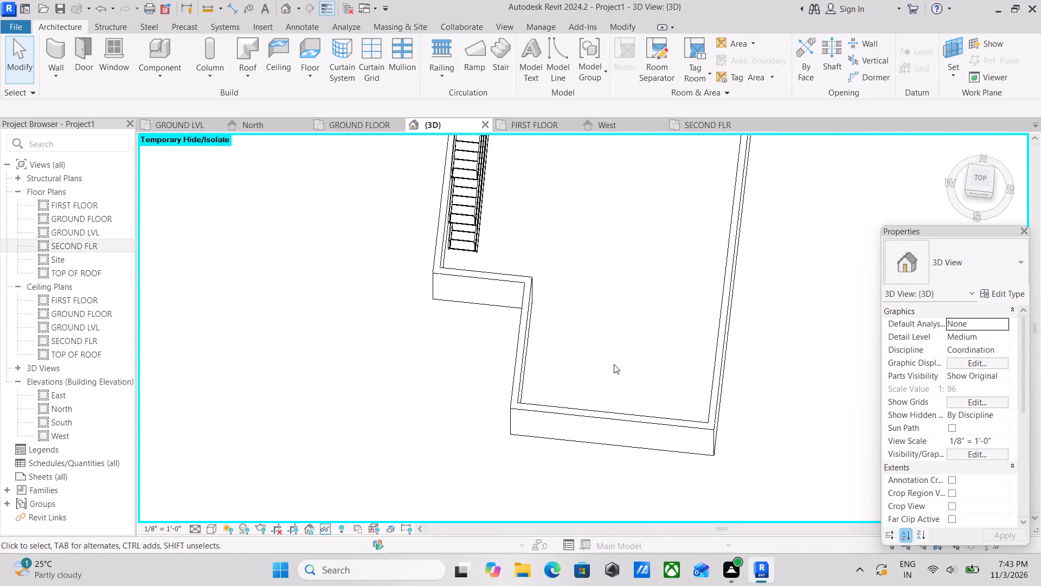
scroll(600, 313, "down", 5)
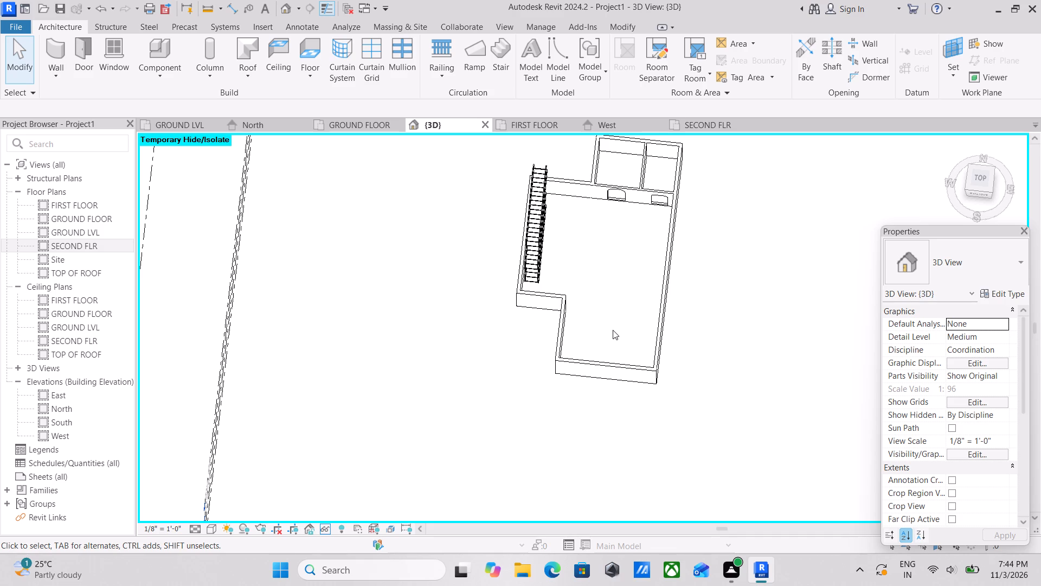
scroll(737, 288, "up", 2)
scroll(714, 272, "down", 2)
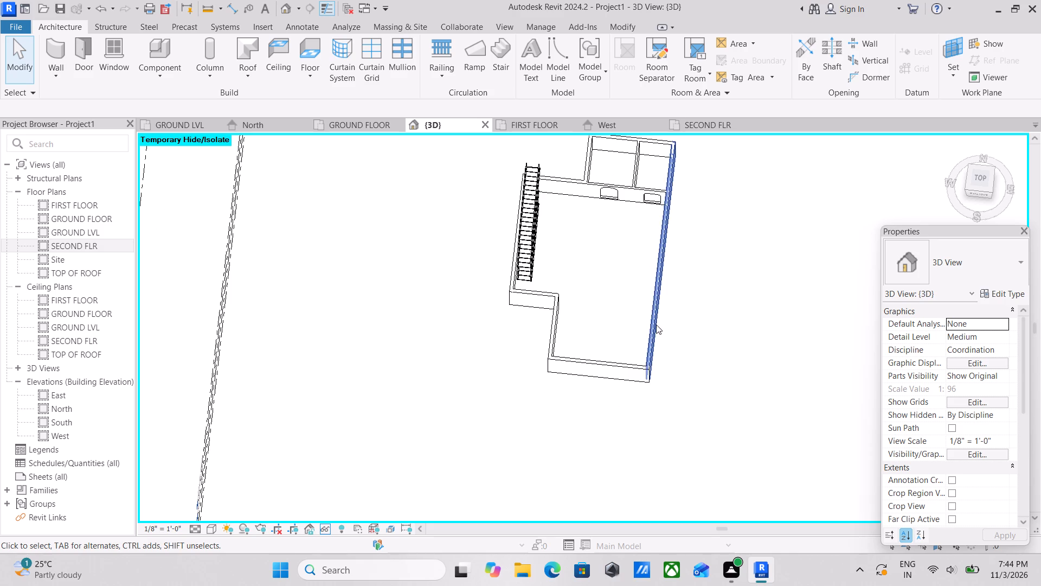
scroll(605, 254, "up", 1)
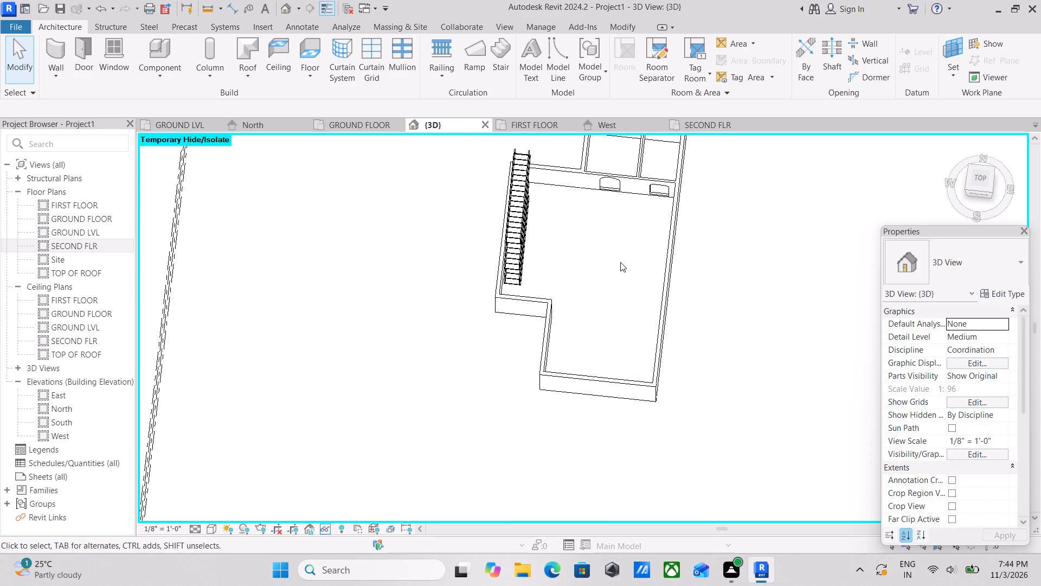
Start placing a door near the two small rooms behind the inner wall and check the available Single-Flush sizes.
middle_click_drag(651, 249, 722, 291)
middle_click_drag(678, 253, 777, 545)
scroll(768, 516, "up", 1)
middle_click_drag(646, 398, 666, 413)
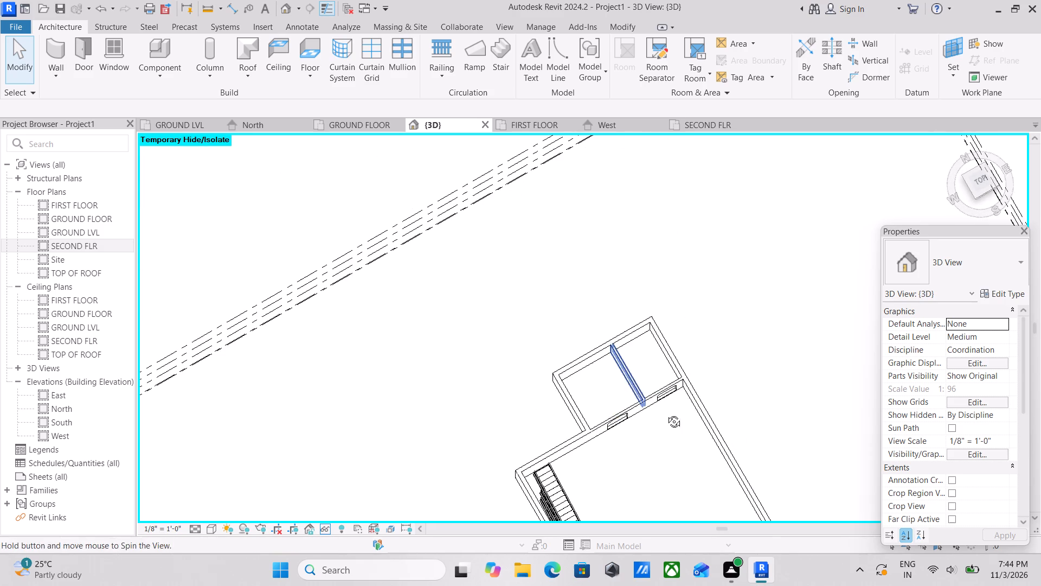
middle_click_drag(666, 413, 664, 413)
middle_click_drag(619, 341, 691, 372)
scroll(665, 385, "up", 4)
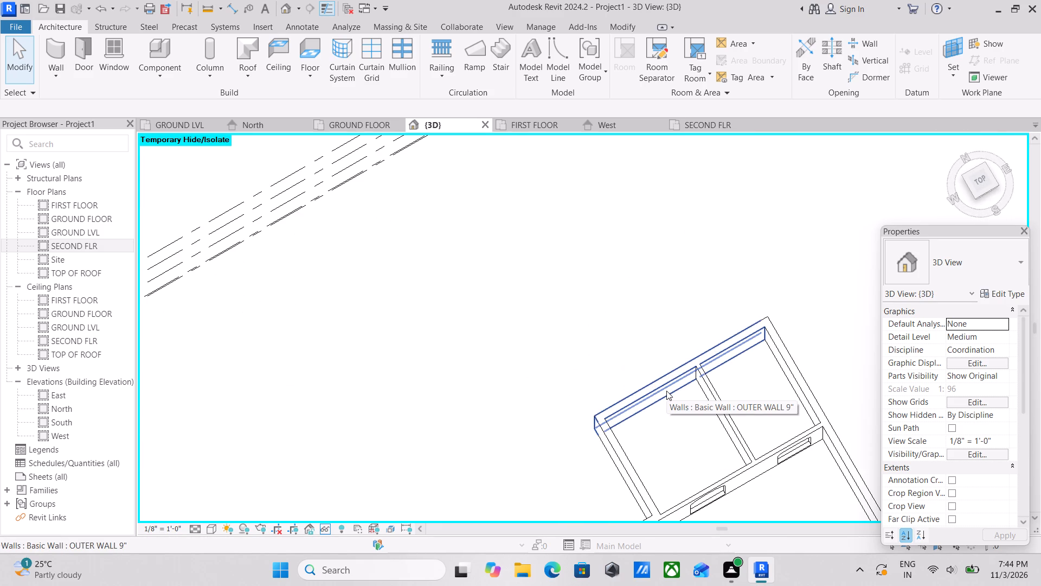
key("d")
key("r")
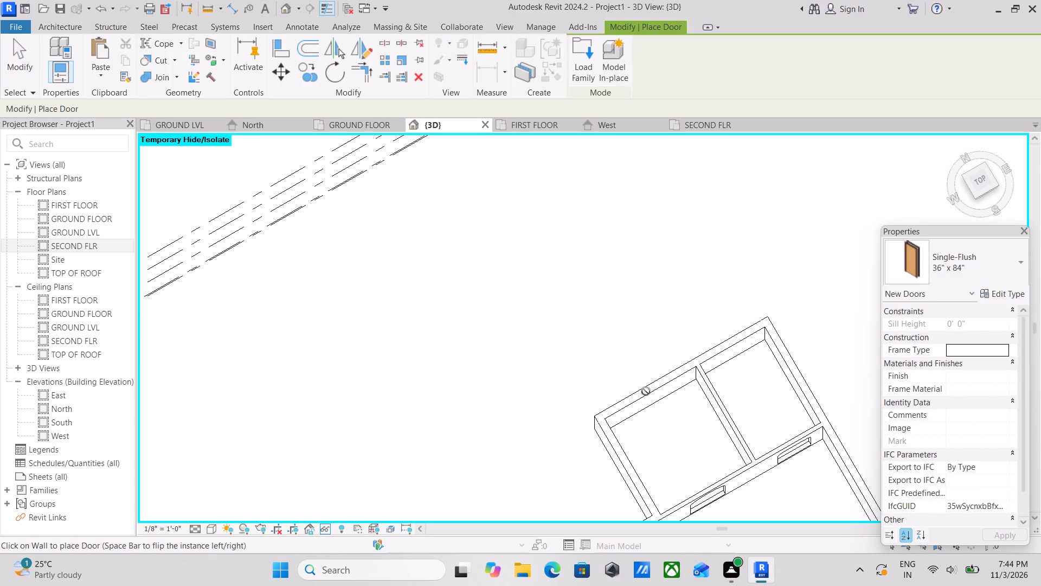
left_click(989, 260)
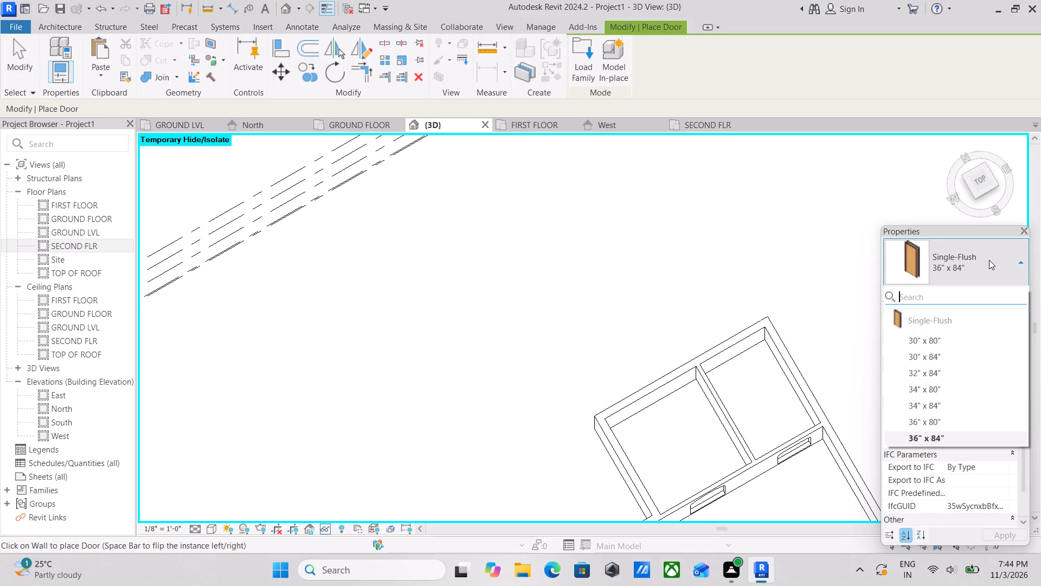
left_click(997, 263)
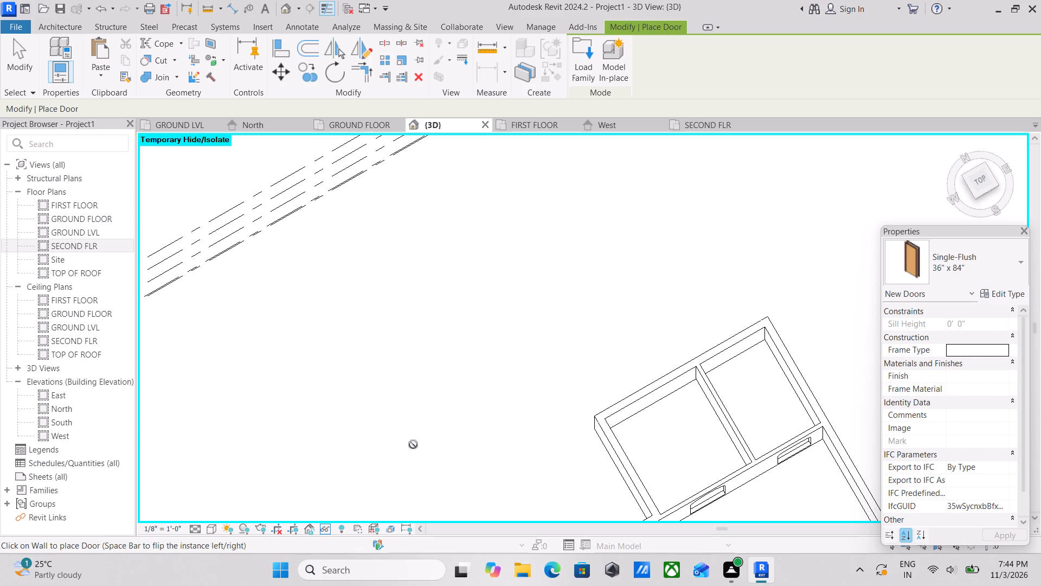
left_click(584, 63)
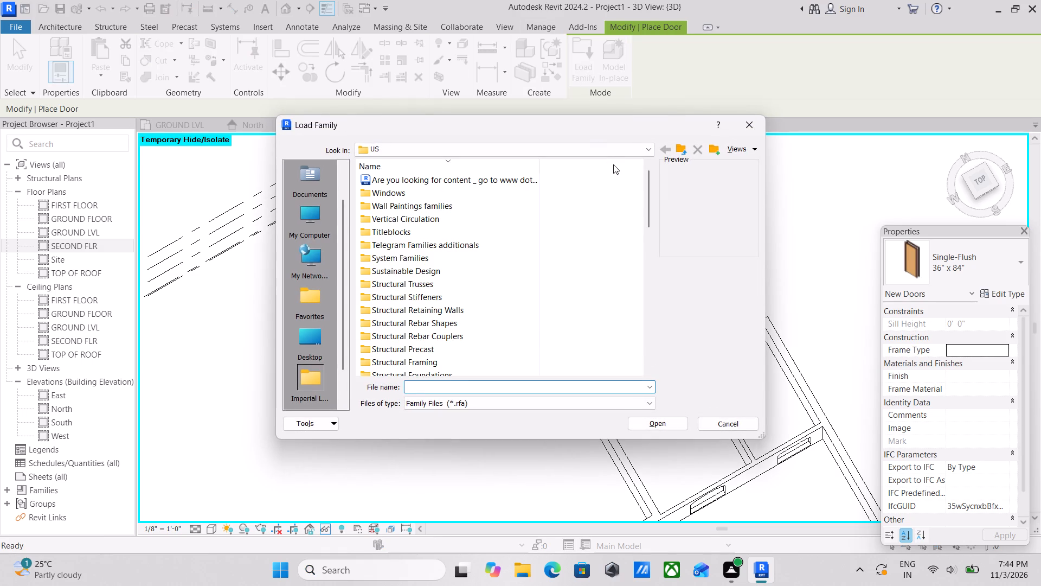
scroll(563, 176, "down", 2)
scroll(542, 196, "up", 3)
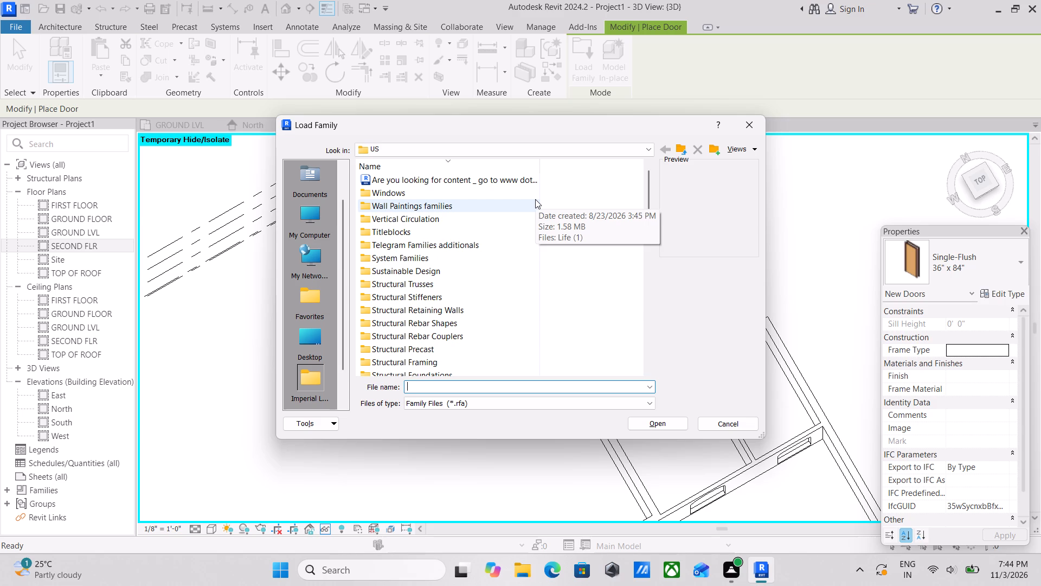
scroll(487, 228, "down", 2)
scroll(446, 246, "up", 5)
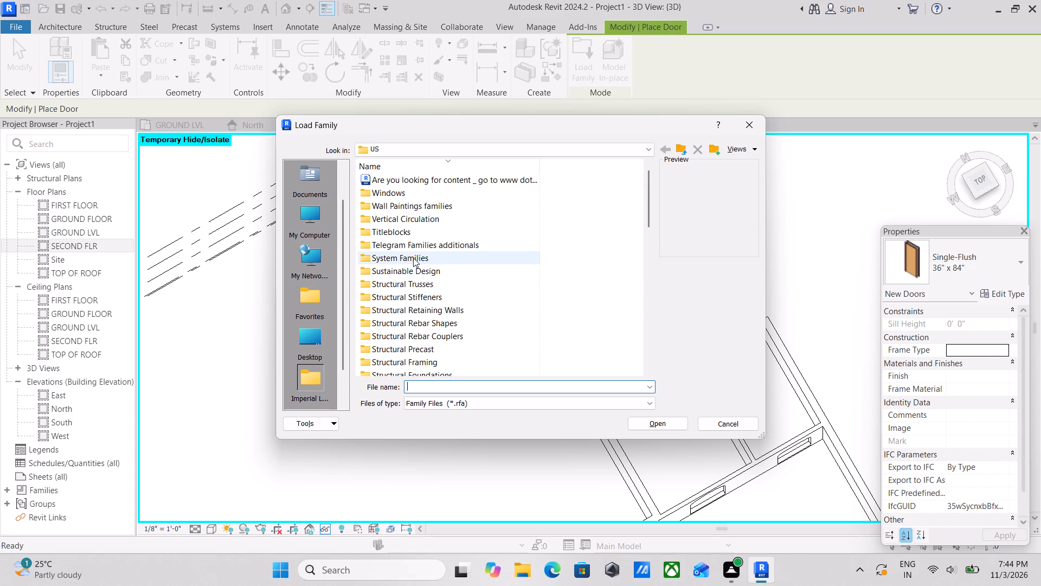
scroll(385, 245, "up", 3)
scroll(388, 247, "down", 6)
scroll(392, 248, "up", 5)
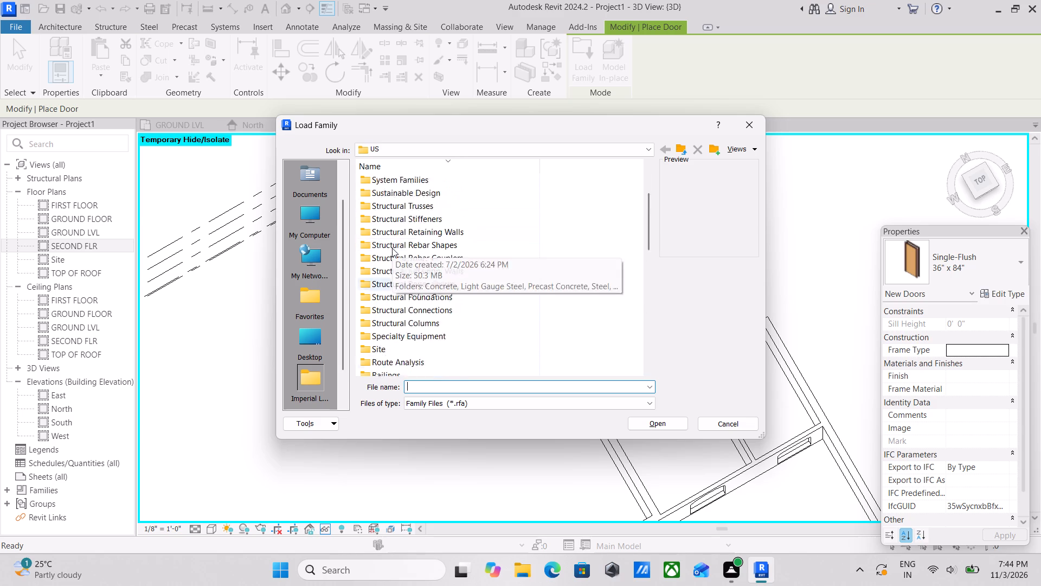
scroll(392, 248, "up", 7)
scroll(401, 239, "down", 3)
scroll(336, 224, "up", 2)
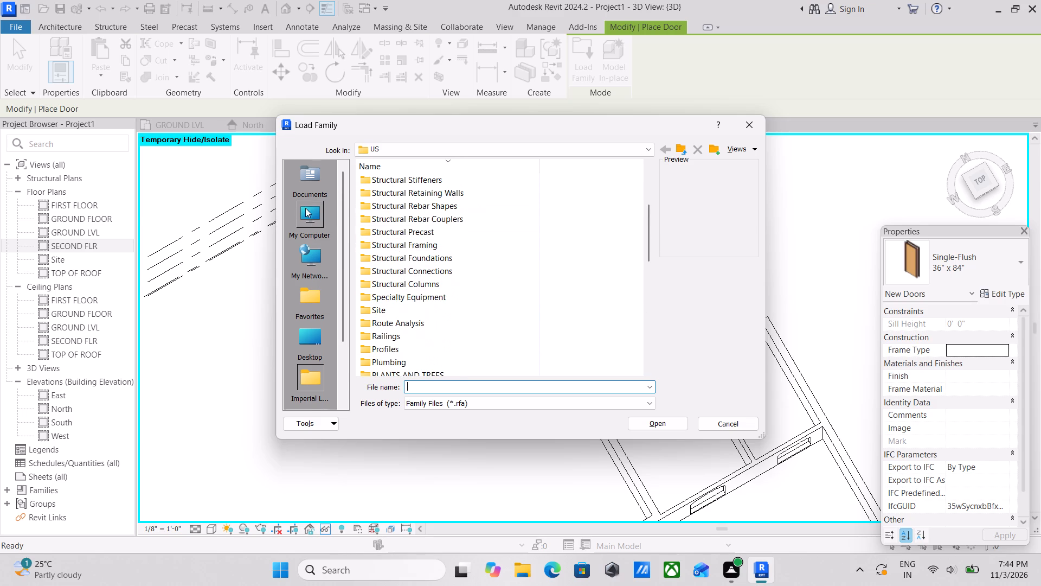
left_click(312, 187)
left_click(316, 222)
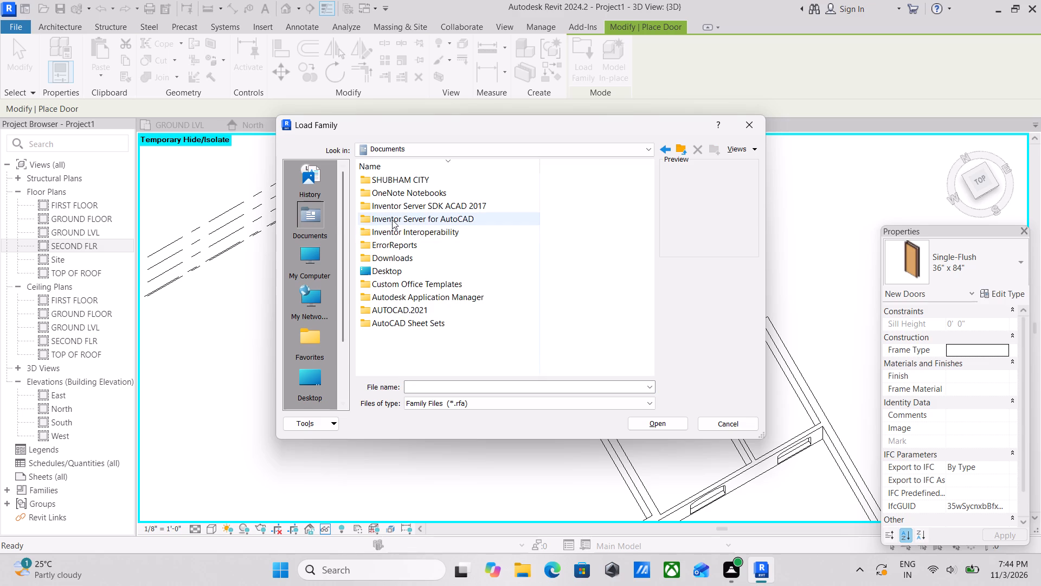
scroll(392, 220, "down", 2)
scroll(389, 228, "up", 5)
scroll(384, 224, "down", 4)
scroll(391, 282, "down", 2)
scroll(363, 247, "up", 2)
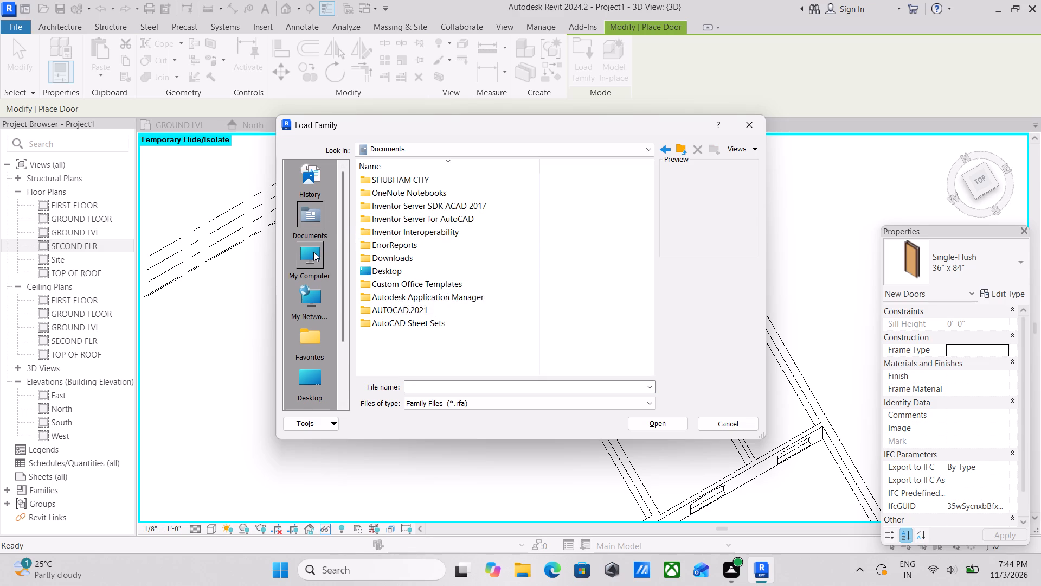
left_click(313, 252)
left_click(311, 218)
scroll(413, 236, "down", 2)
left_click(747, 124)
Start loading a door family and browse the US library to the Residential folder inside Doors.
left_click(578, 61)
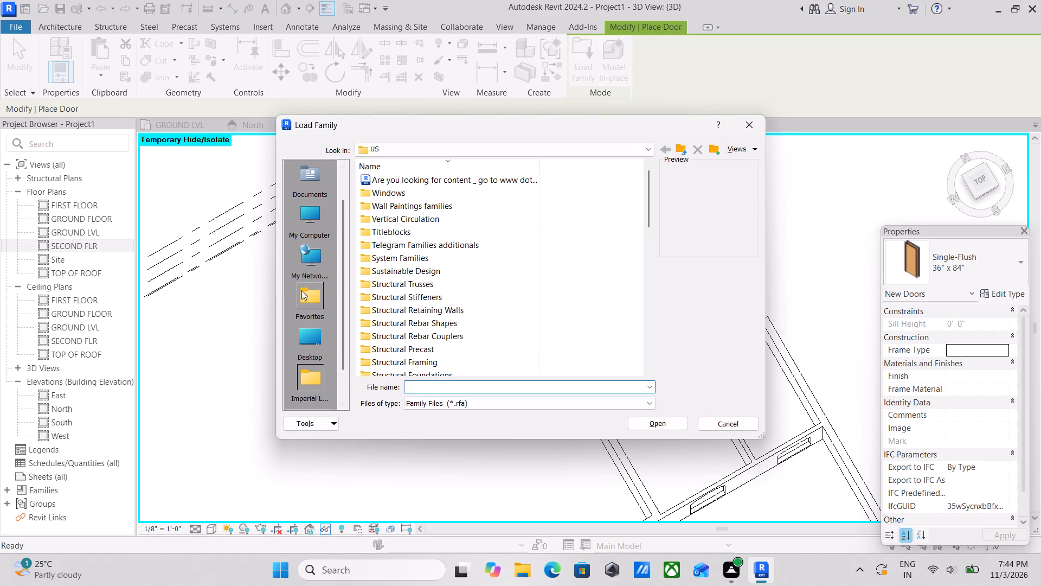
scroll(274, 300, "down", 2)
left_click(316, 337)
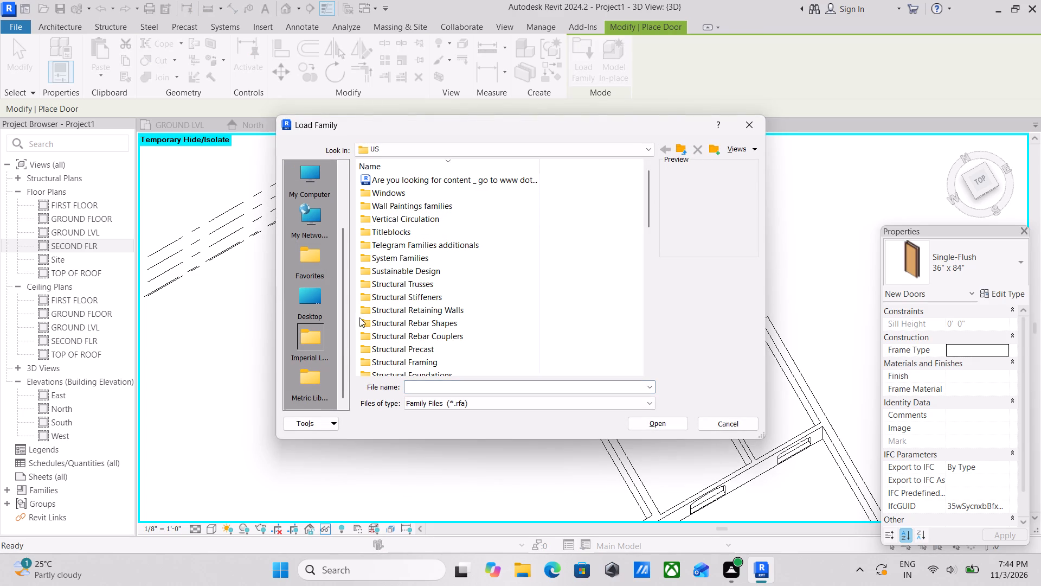
scroll(399, 276, "down", 11)
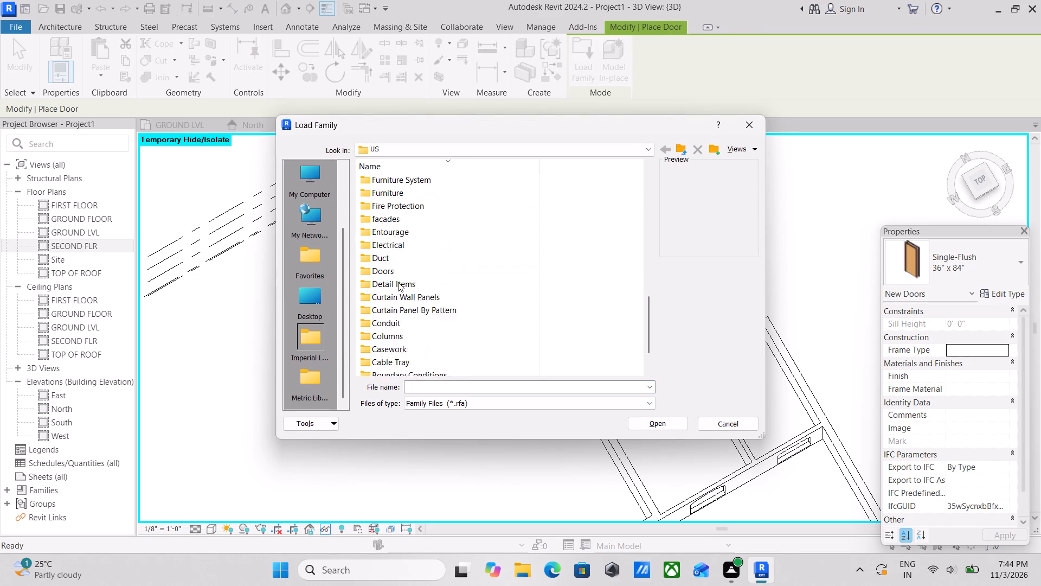
scroll(398, 282, "down", 5)
scroll(398, 282, "up", 11)
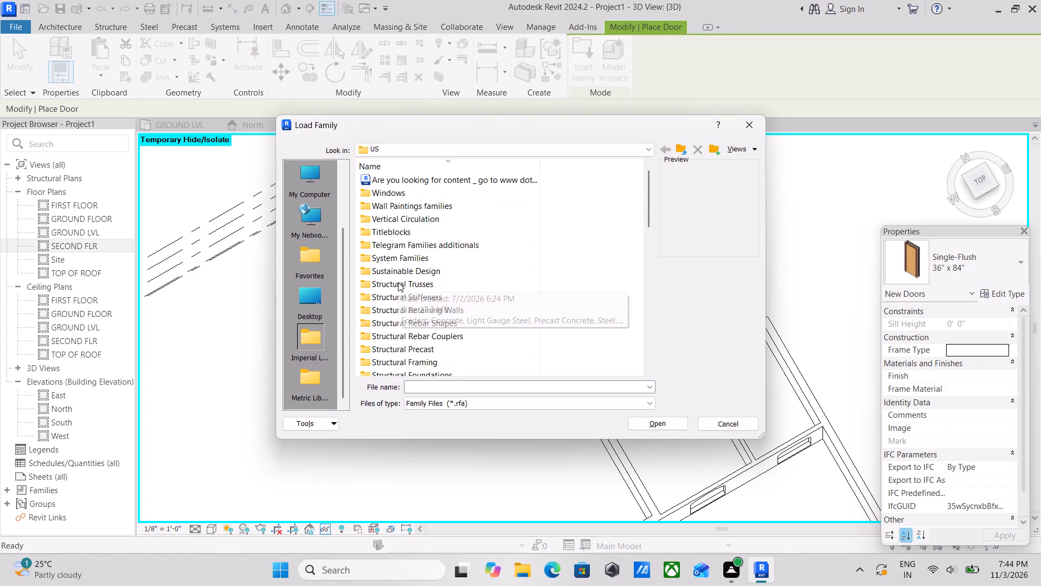
scroll(398, 282, "up", 5)
scroll(400, 257, "down", 13)
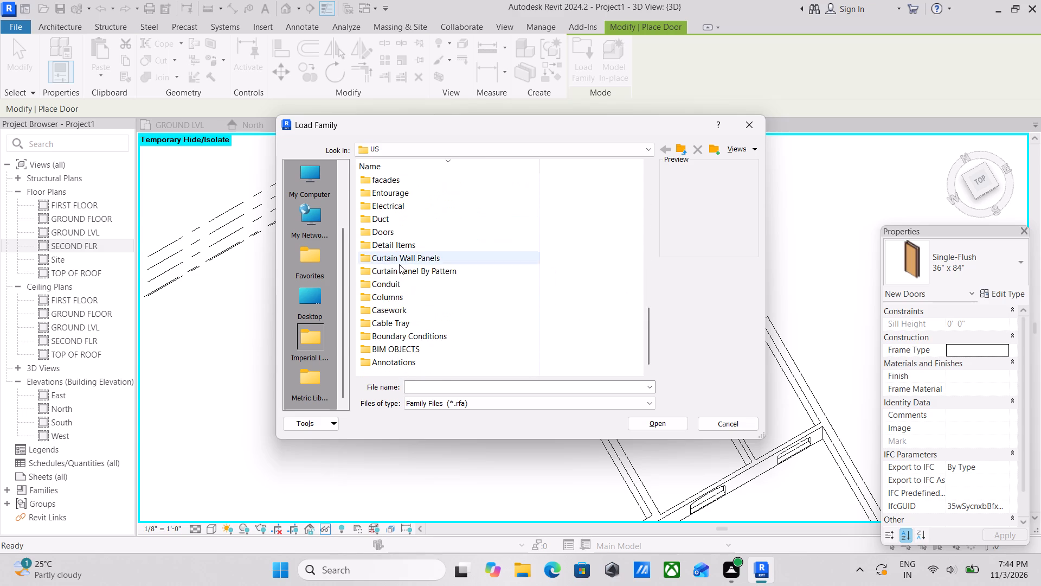
scroll(399, 265, "down", 3)
scroll(390, 298, "up", 7)
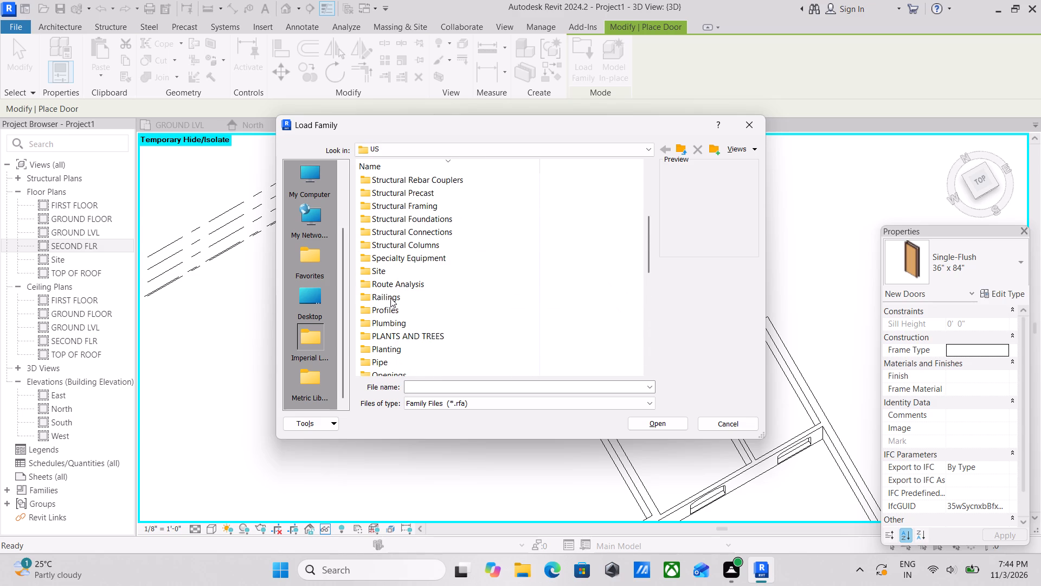
scroll(390, 298, "up", 4)
scroll(394, 253, "up", 7)
scroll(396, 238, "down", 2)
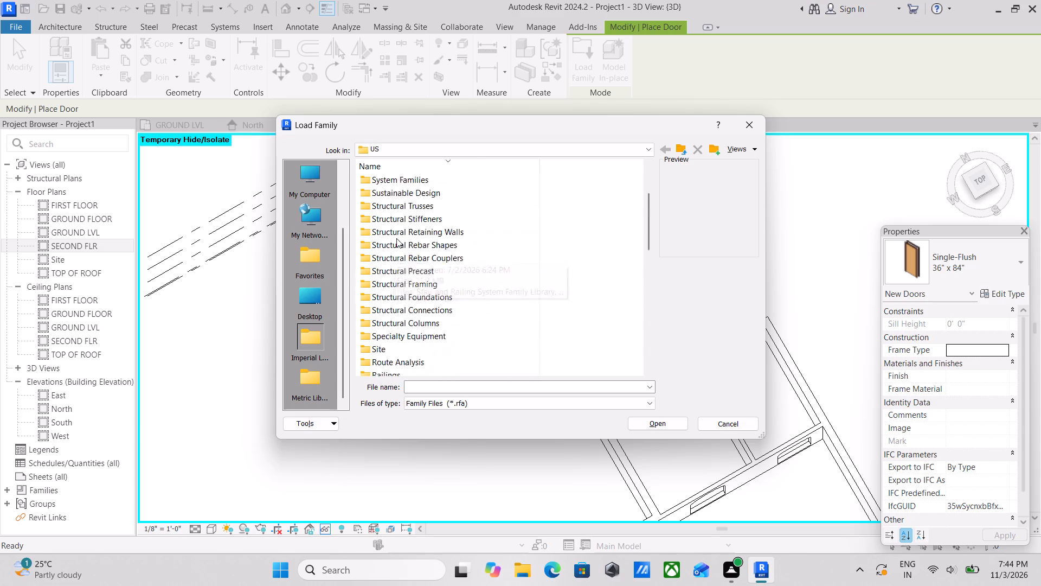
scroll(396, 238, "down", 7)
scroll(323, 264, "down", 4)
scroll(385, 319, "down", 1)
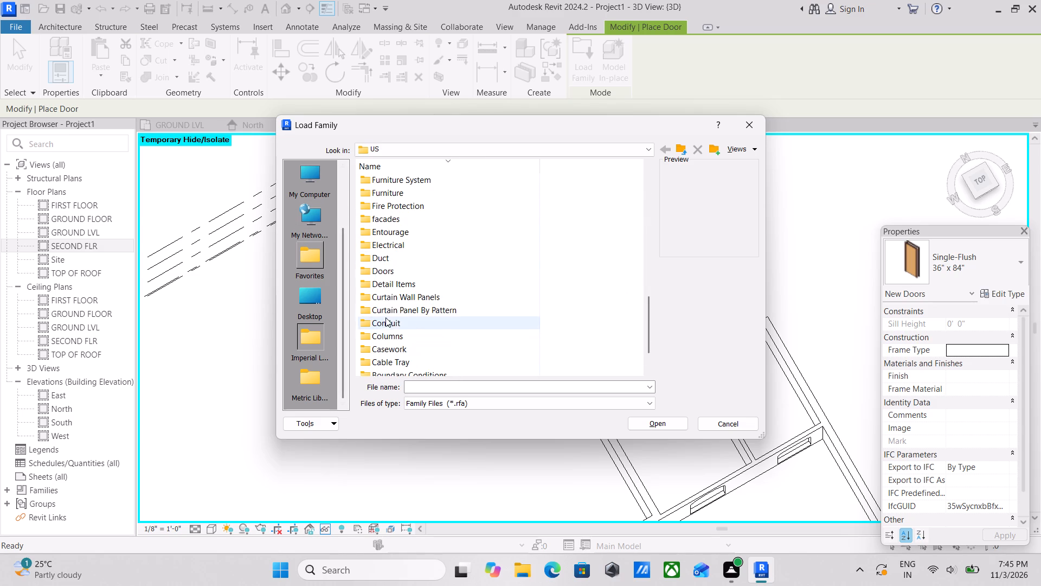
double_click(384, 273)
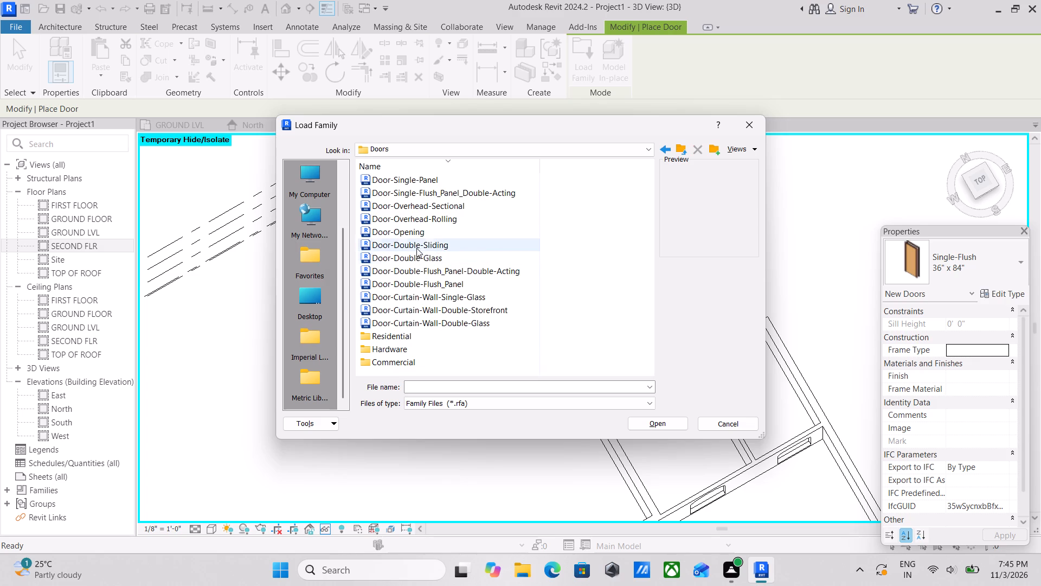
double_click(394, 330)
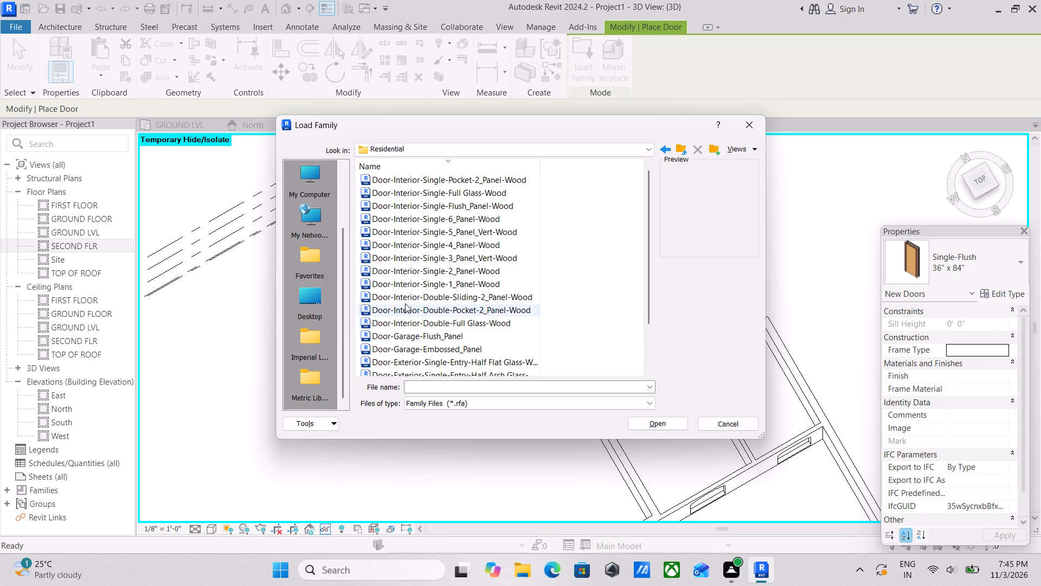
Load the Door-Interior-Single-Flush_Panel-Wood family from the Residential folder with its 36" x 84" type.
left_click(430, 203)
left_click(430, 203)
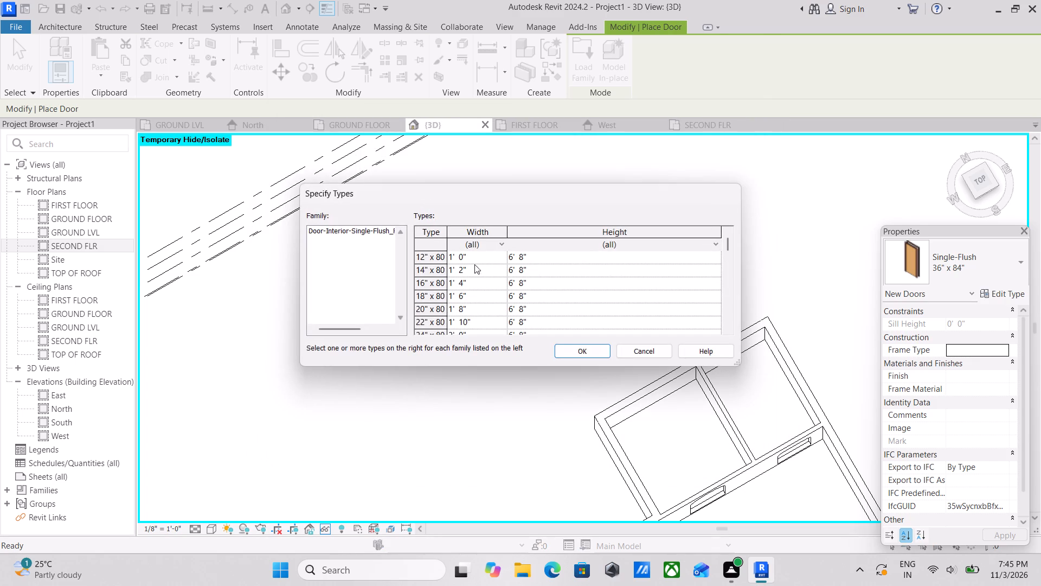
scroll(485, 276, "down", 6)
scroll(482, 288, "up", 2)
scroll(486, 295, "down", 1)
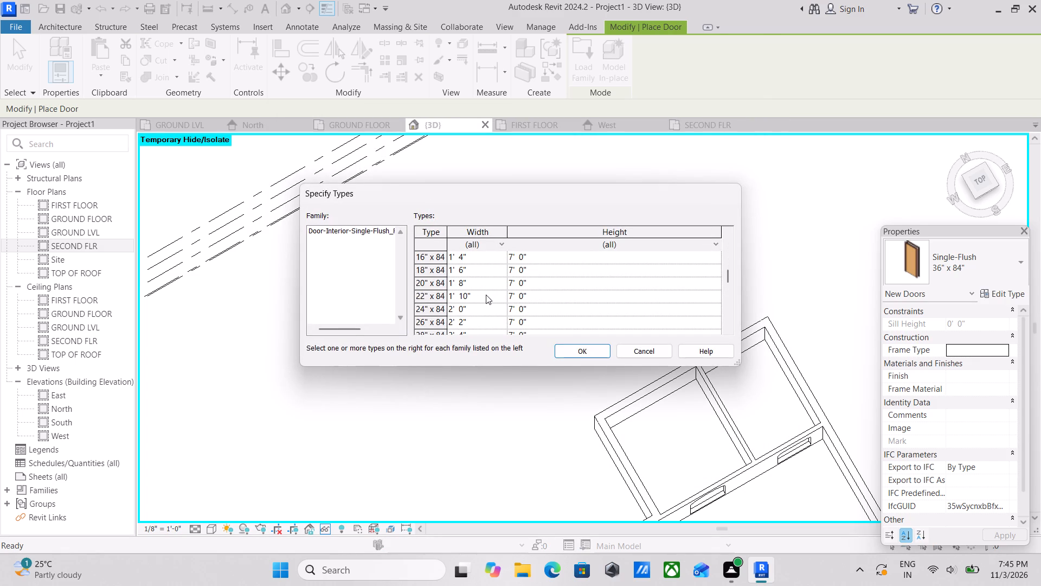
scroll(486, 295, "down", 2)
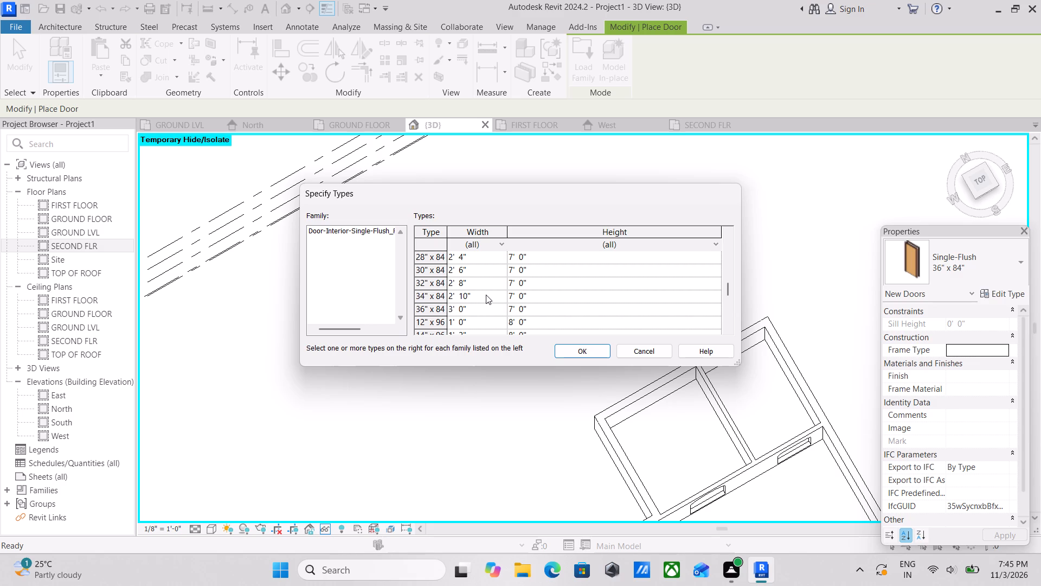
left_click(485, 309)
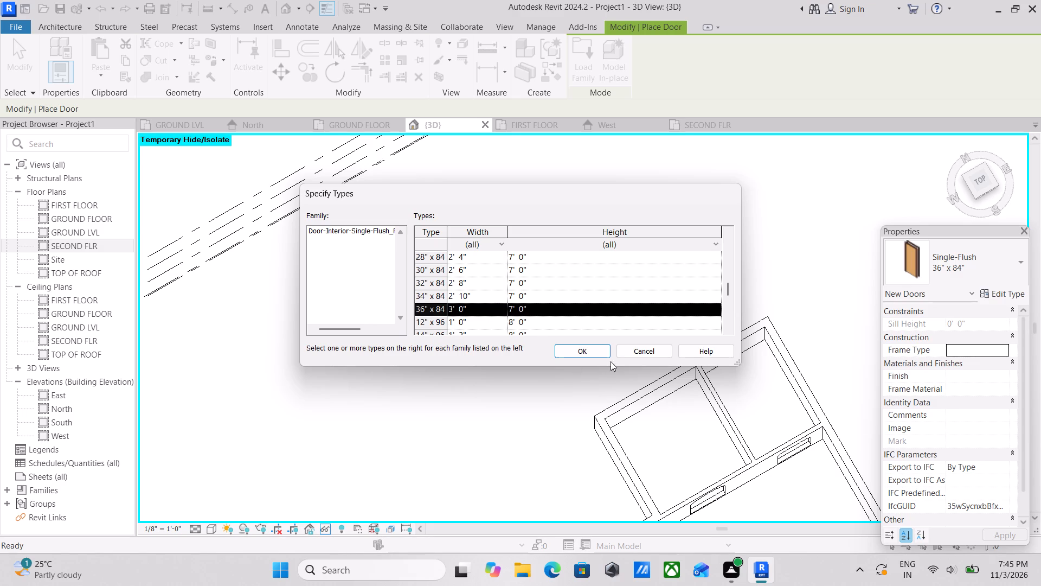
left_click(593, 349)
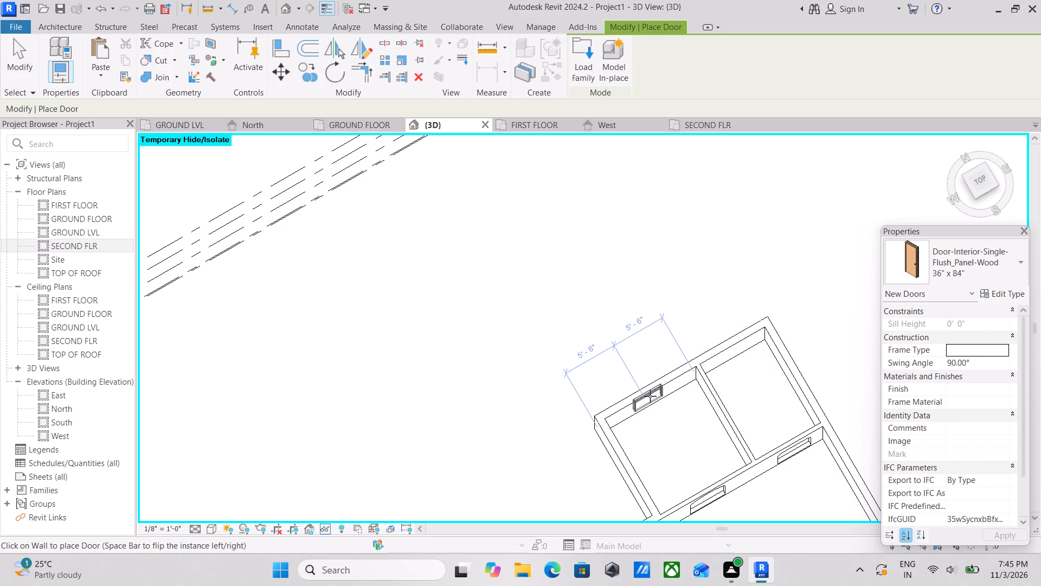
Place the 36" x 84" flush-panel door in the larger small room's rear wall, about 5'-6" from each side, and end door placement.
left_click(650, 396)
scroll(659, 390, "down", 2)
middle_click_drag(644, 381, 550, 326)
scroll(561, 403, "down", 2)
middle_click_drag(554, 391, 500, 292)
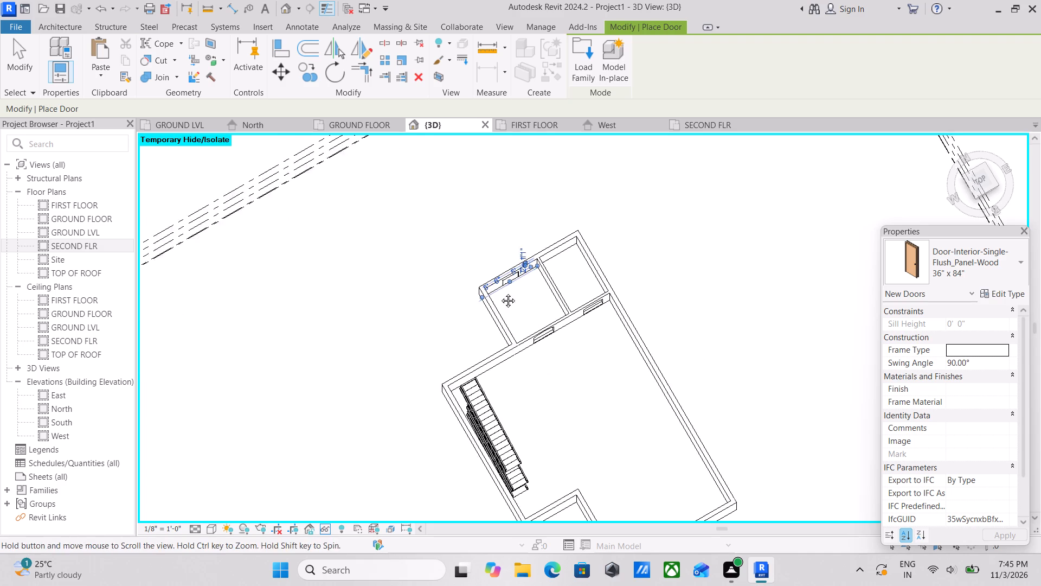
middle_click_drag(500, 292, 499, 287)
key("Escape")
scroll(509, 297, "up", 3)
key("Escape")
Examine the placed door, the arched wall openings and the stair flights from several raised 3D angles.
scroll(538, 309, "down", 3)
scroll(576, 378, "down", 1)
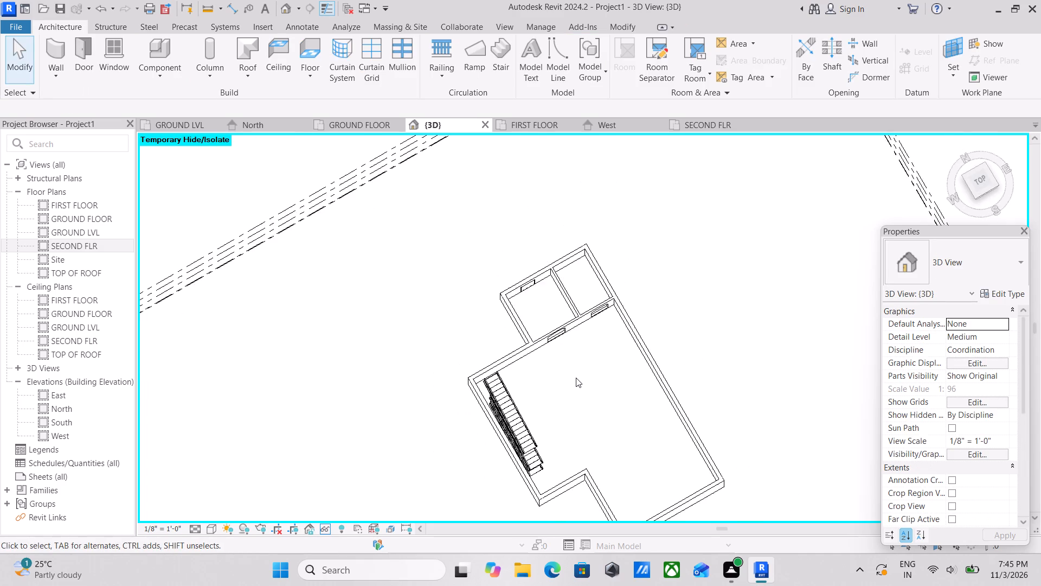
middle_click_drag(576, 378, 480, 170, "shift")
middle_click_drag(621, 461, 616, 378, "shift")
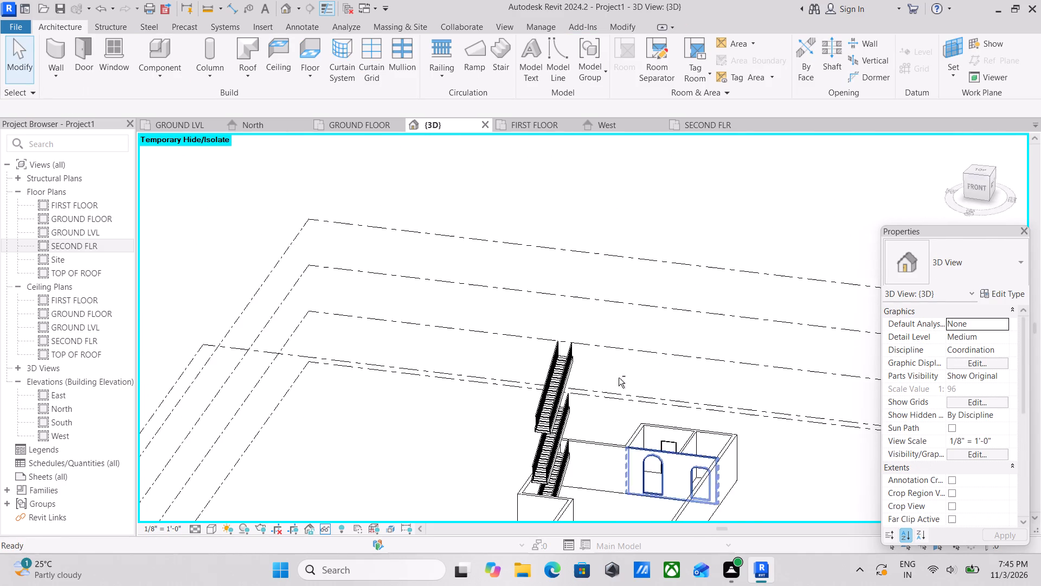
middle_click_drag(626, 383, 541, 219)
middle_click_drag(547, 344, 631, 316, "shift")
scroll(626, 315, "up", 2)
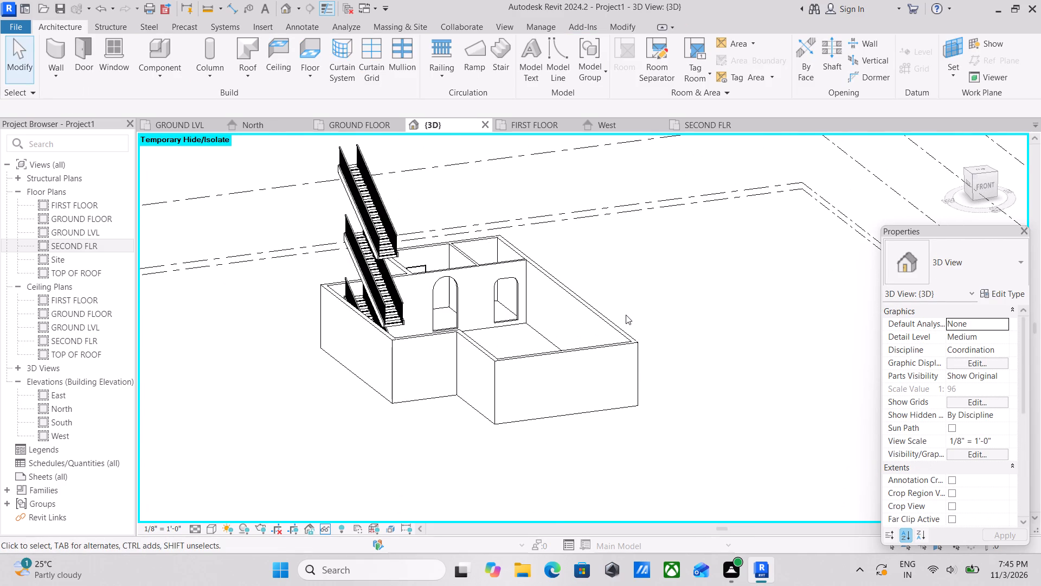
scroll(566, 335, "down", 1)
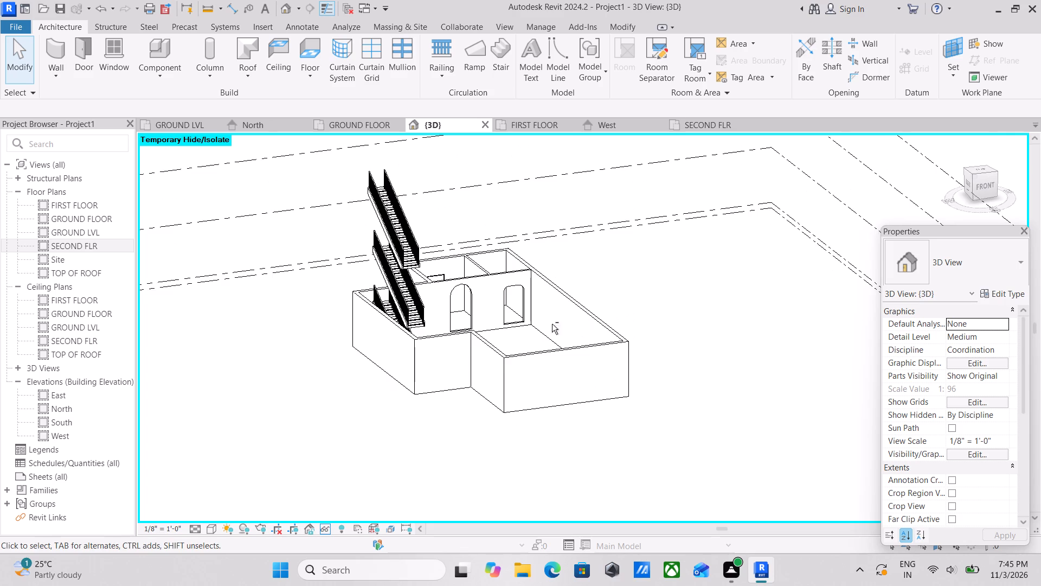
middle_click_drag(552, 324, 597, 328, "shift")
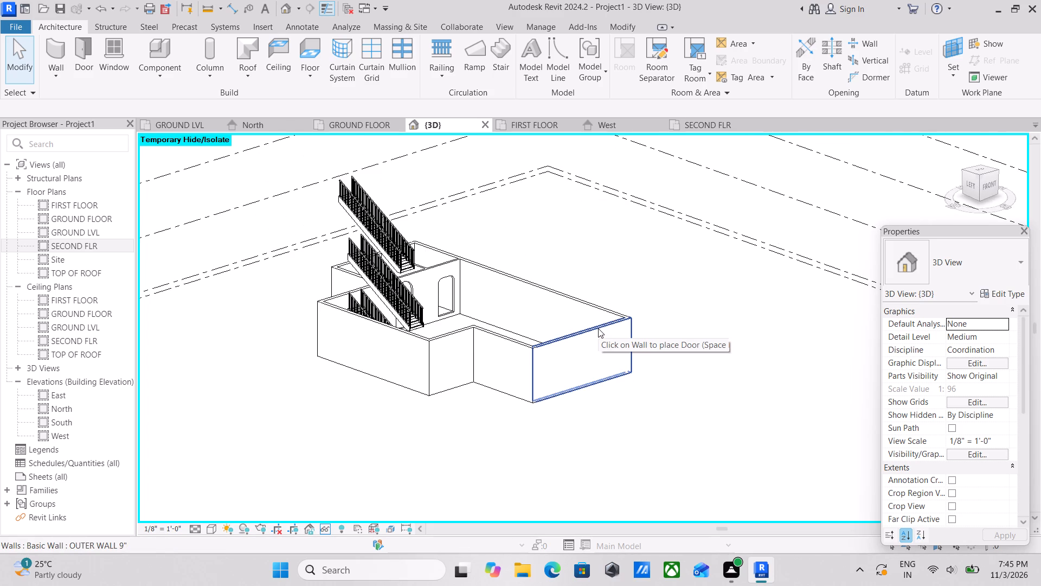
scroll(584, 333, "up", 2)
middle_click_drag(584, 349, 503, 400, "shift")
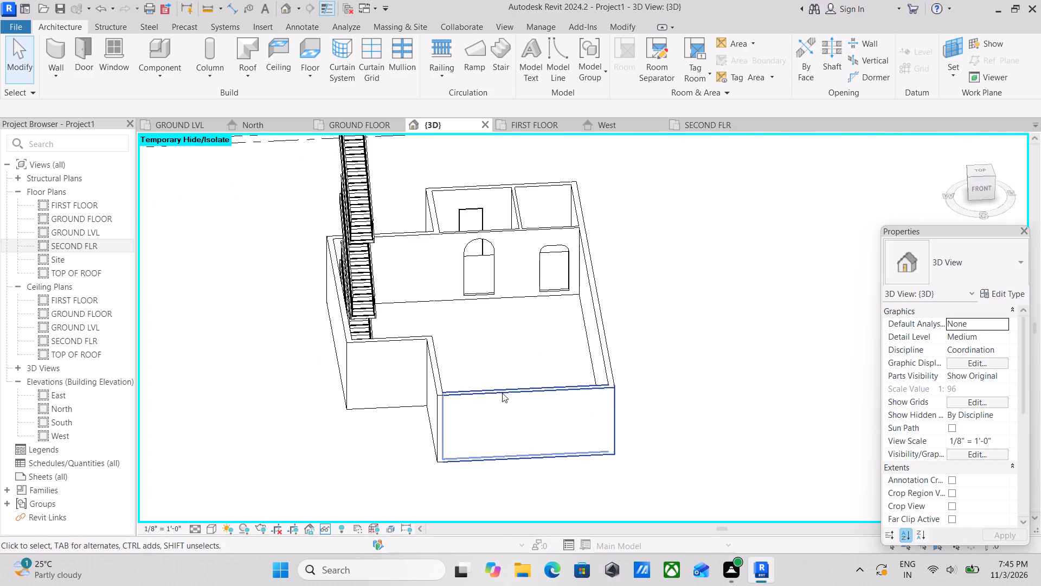
middle_click_drag(504, 358, 486, 452, "shift")
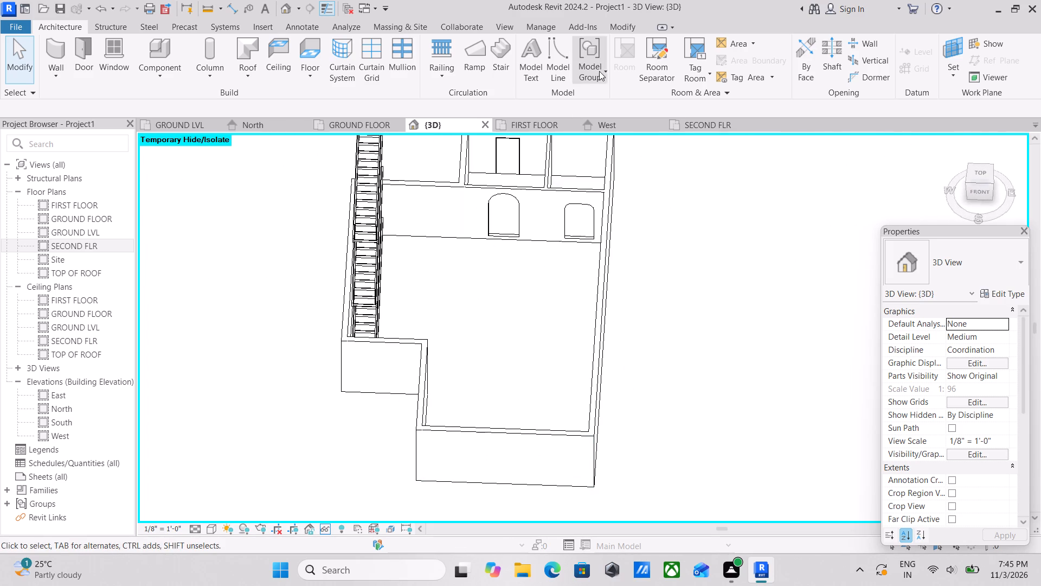
scroll(602, 71, "up", 3)
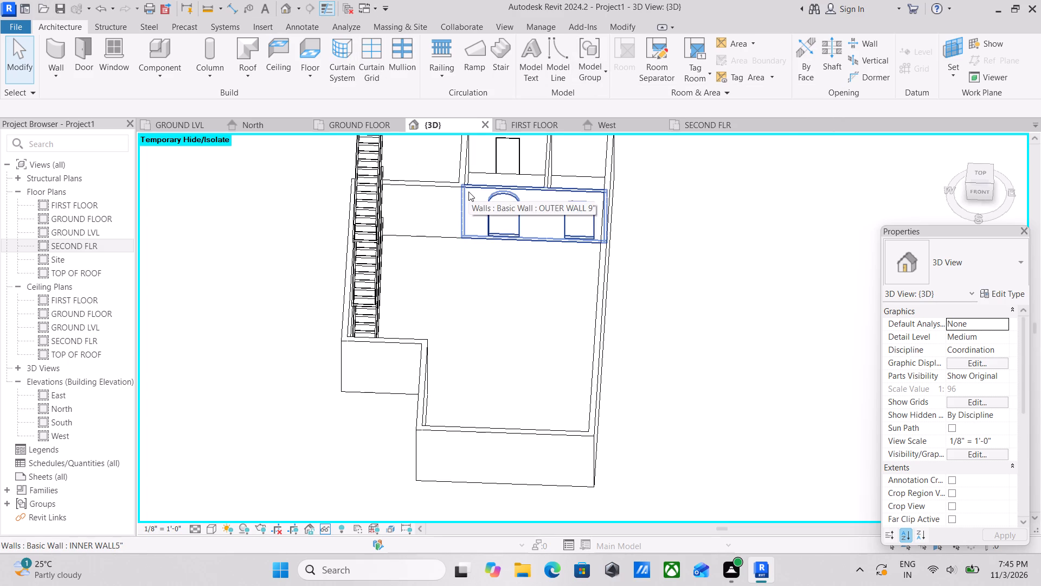
Start loading another door family and compare previews of the single, double and garage doors in the Residential folder.
type("dr")
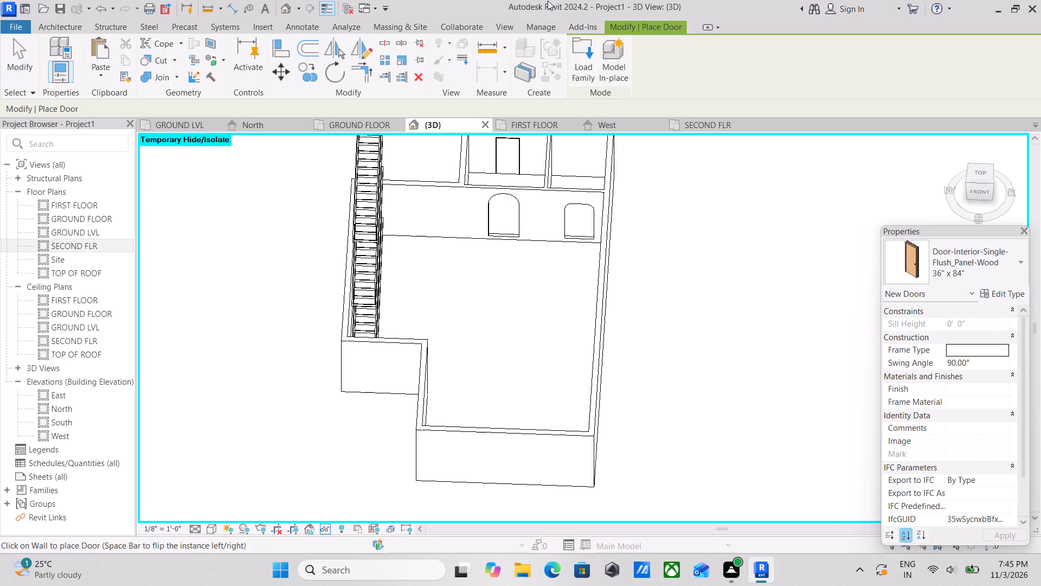
left_click(582, 50)
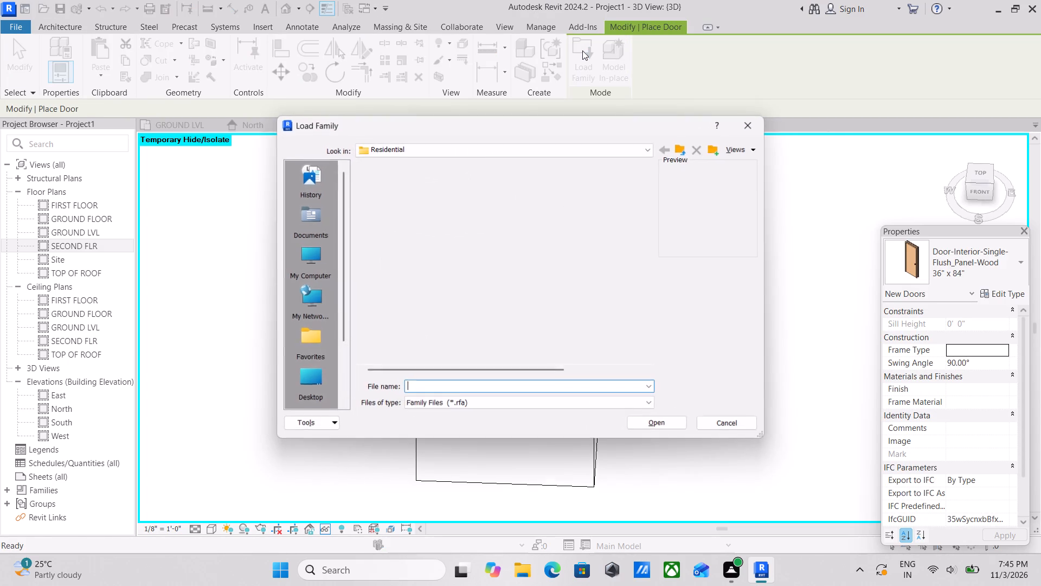
scroll(558, 79, "down", 1)
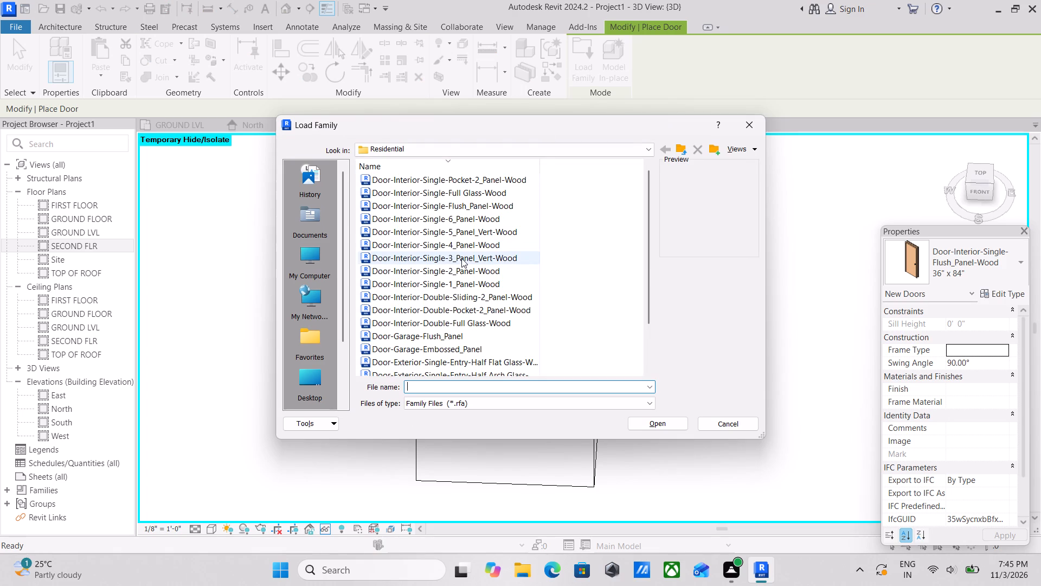
left_click(461, 258)
left_click(442, 246)
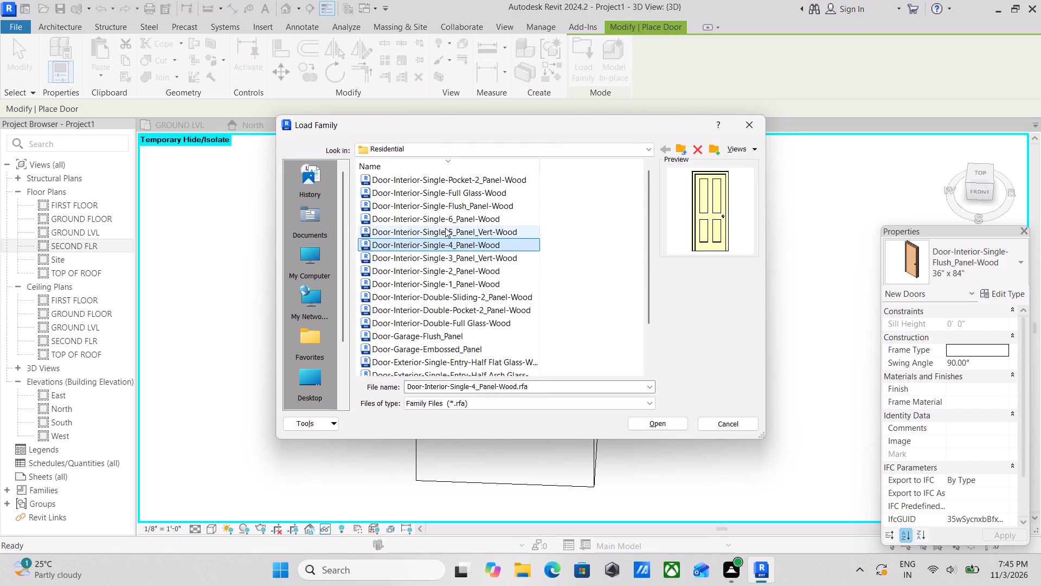
left_click(445, 228)
scroll(509, 289, "down", 1)
scroll(453, 238, "up", 2)
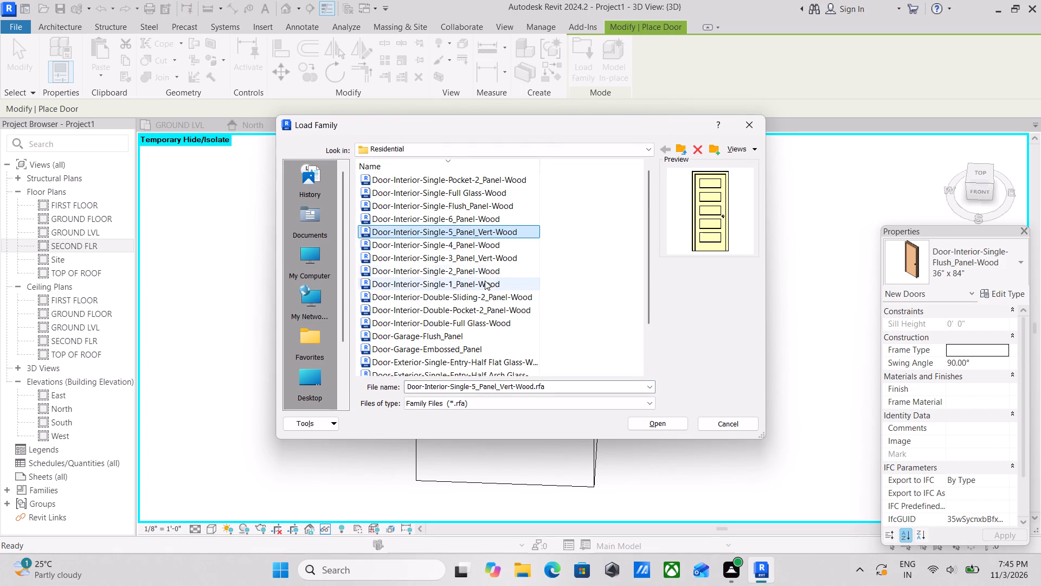
left_click(491, 288)
scroll(454, 234, "down", 2)
scroll(454, 234, "up", 4)
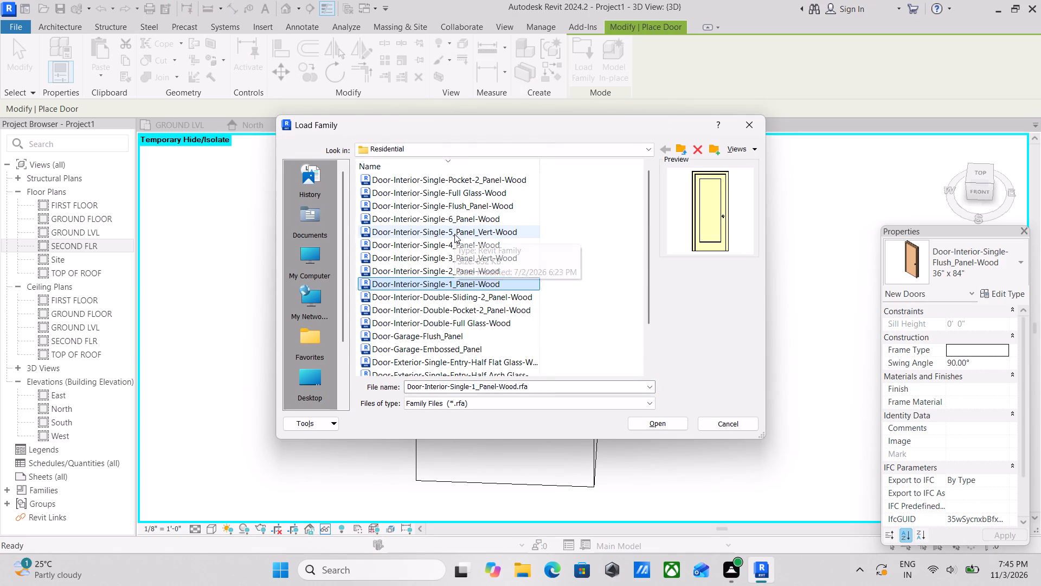
left_click(454, 227)
left_click(454, 209)
left_click(445, 197)
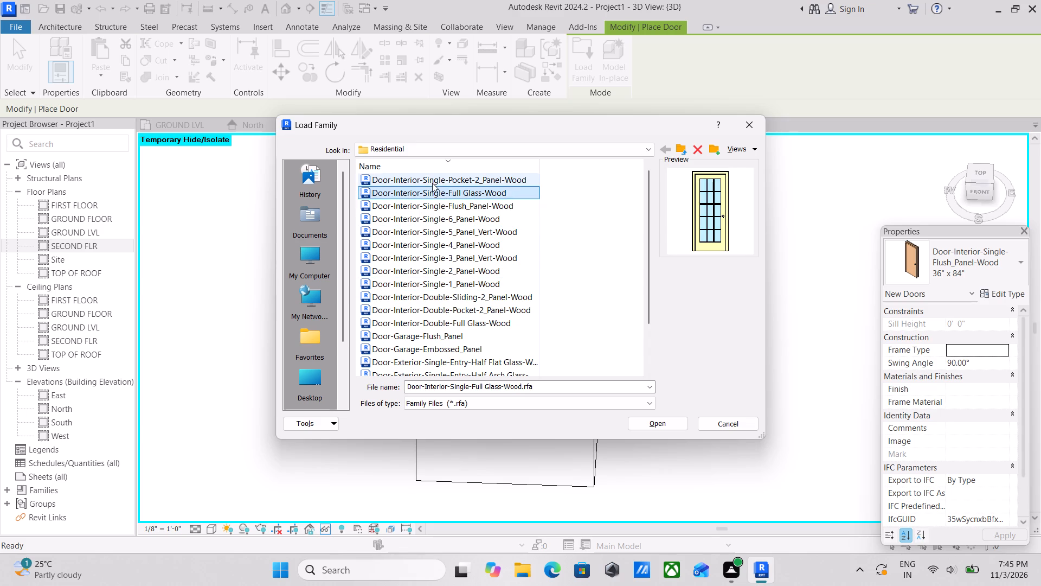
scroll(432, 183, "up", 1)
scroll(444, 254, "down", 3)
left_click(446, 259)
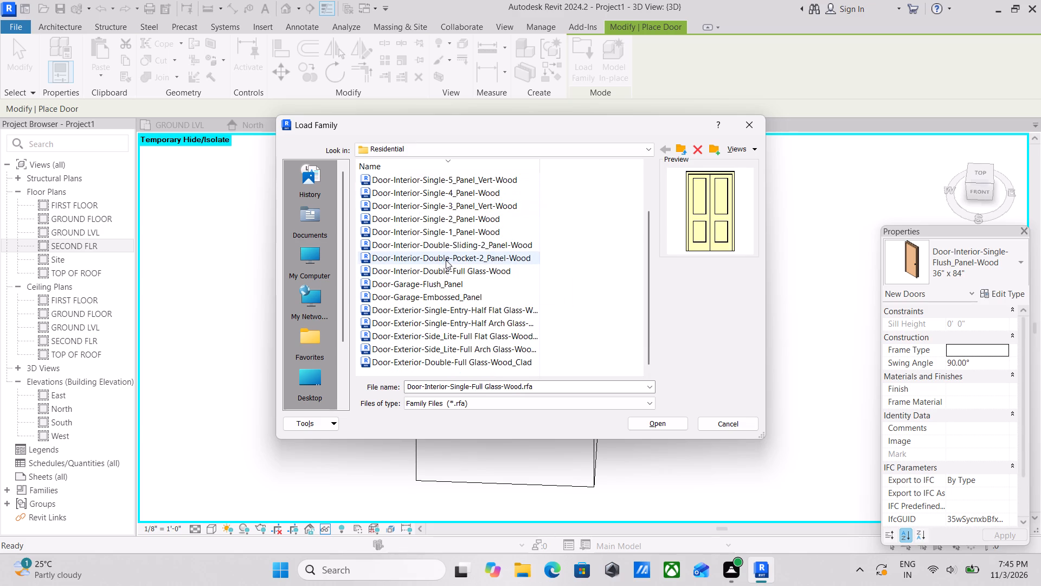
left_click(435, 242)
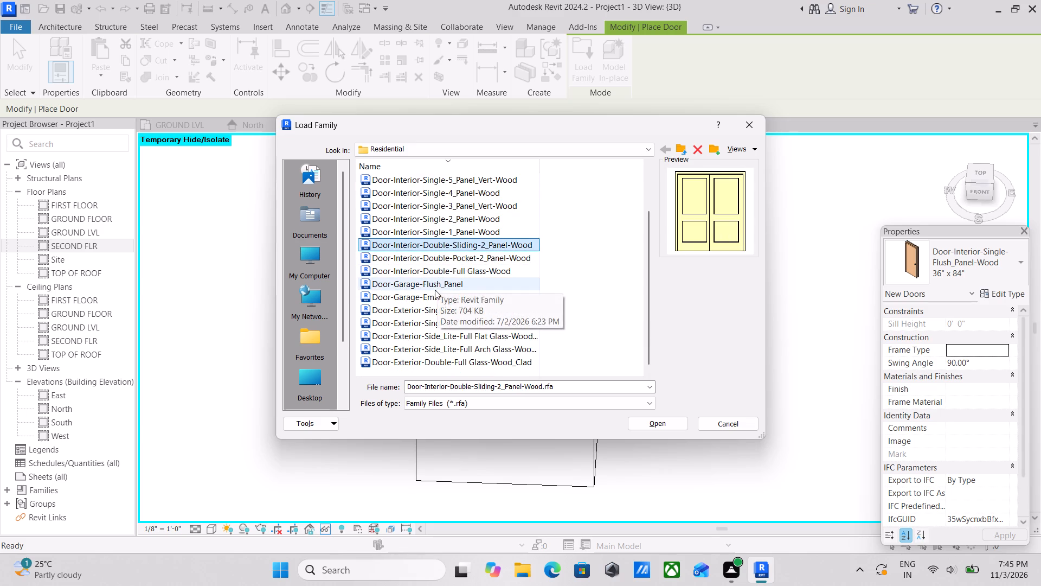
left_click(432, 284)
left_click(458, 319)
left_click(441, 282)
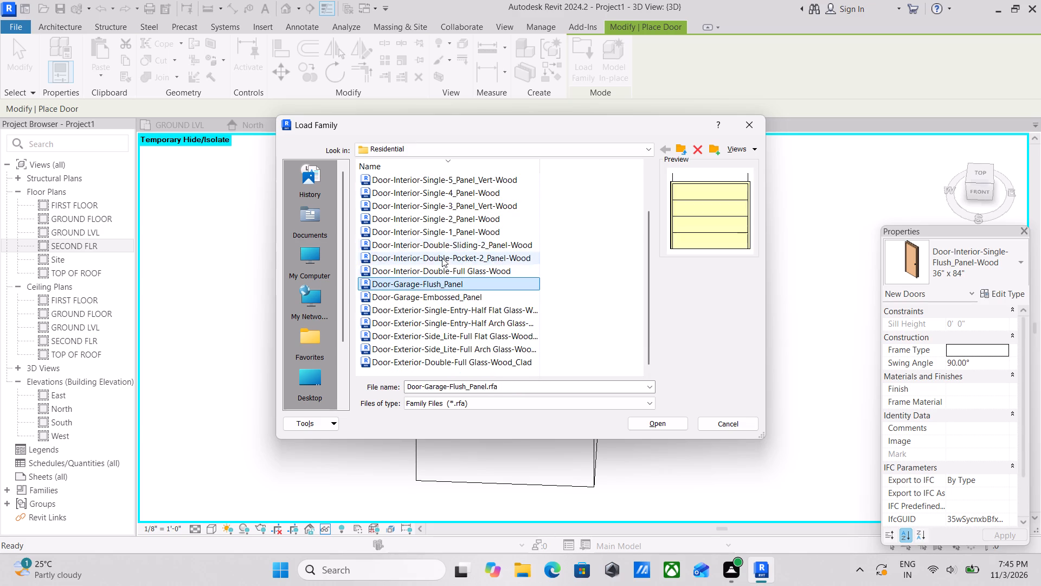
left_click(442, 242)
scroll(428, 201, "up", 2)
left_click(426, 175)
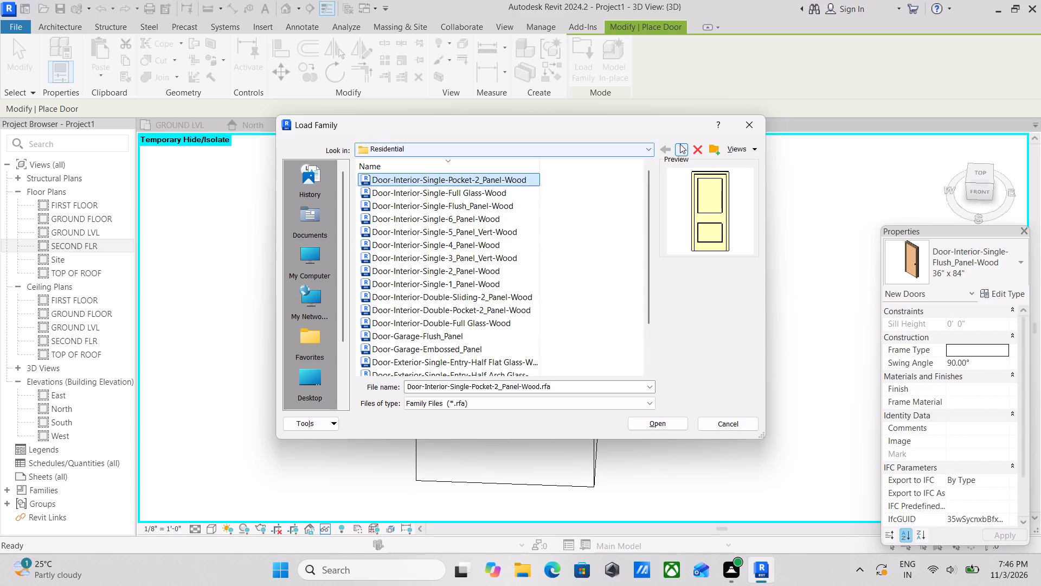
Go up to the Doors folder, compare its single, double and curtain-wall door previews, and load the Door-Double-Sliding family.
left_click(659, 146)
left_click(649, 150)
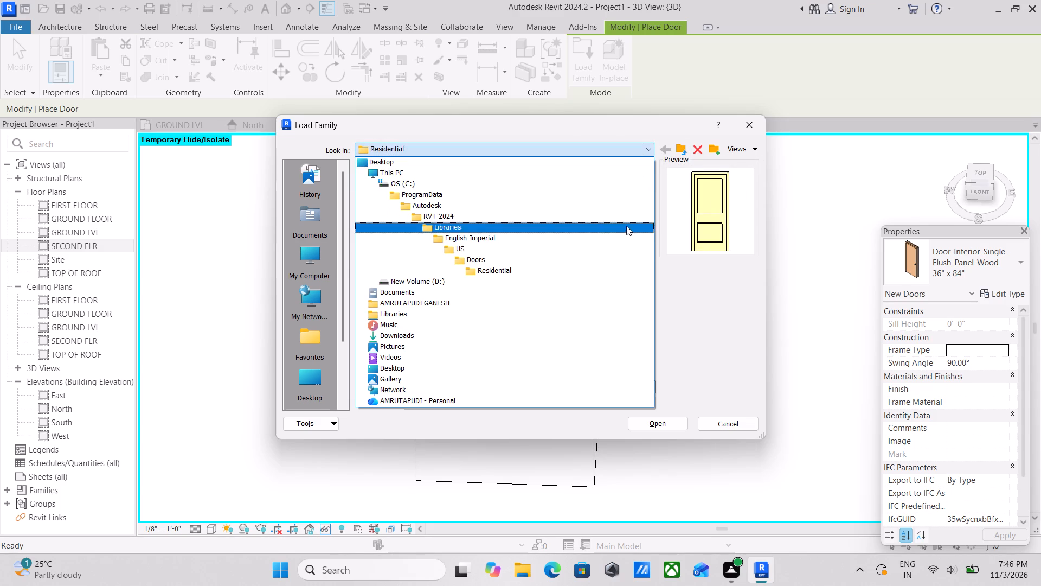
left_click(569, 265)
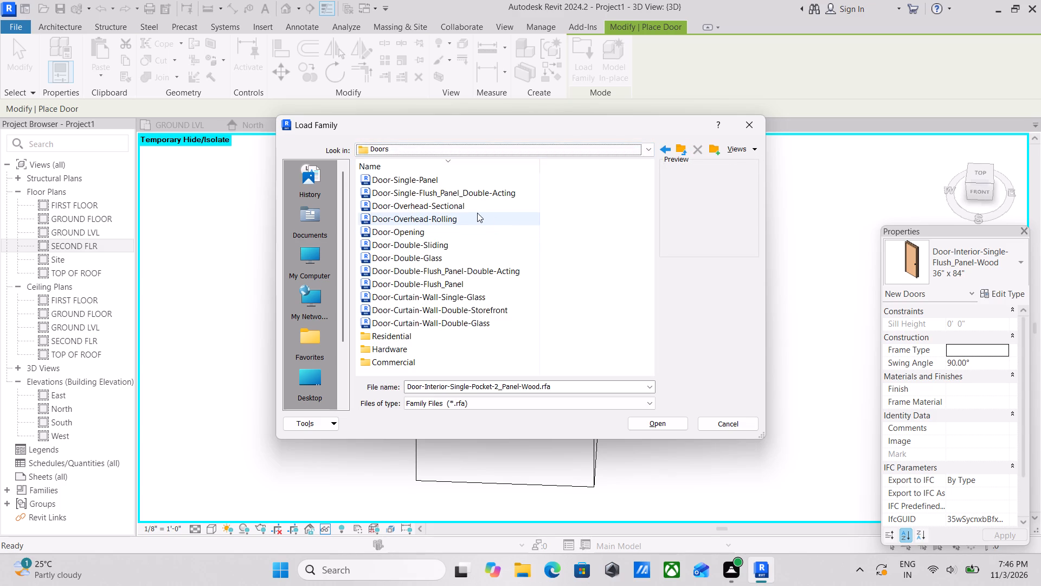
left_click(477, 213)
left_click(461, 192)
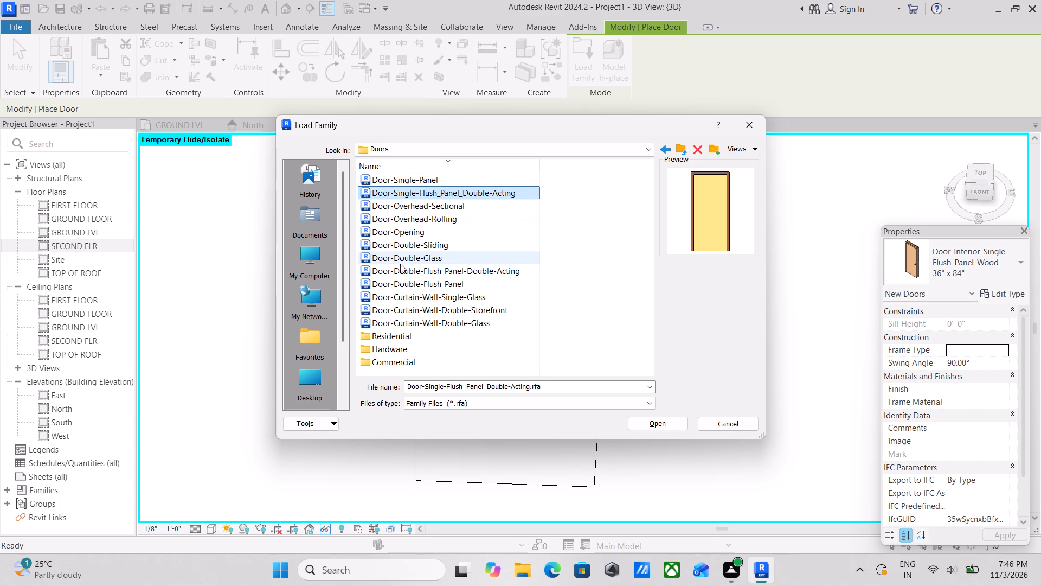
left_click(396, 241)
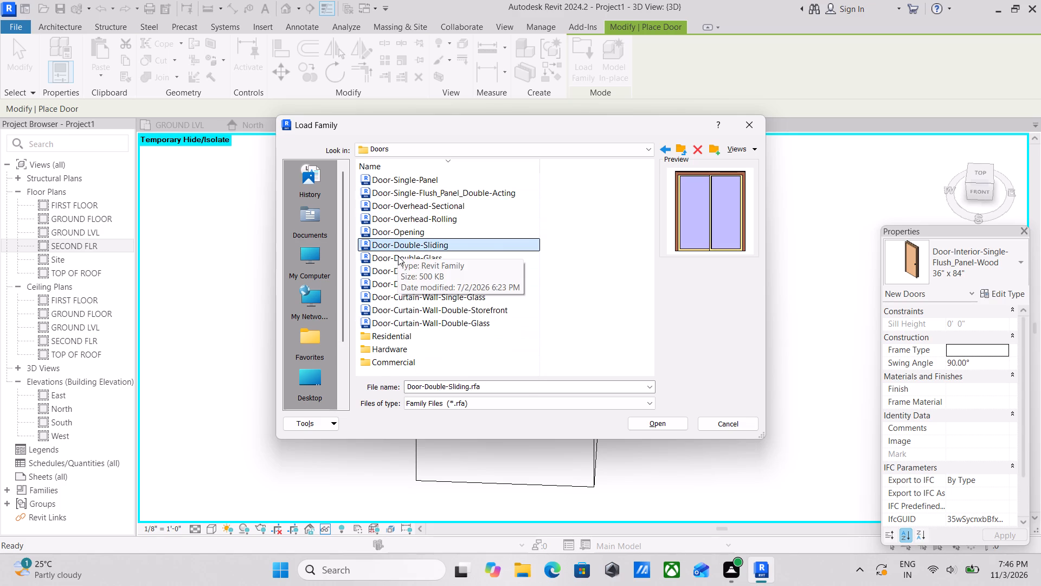
left_click(398, 256)
left_click(411, 266)
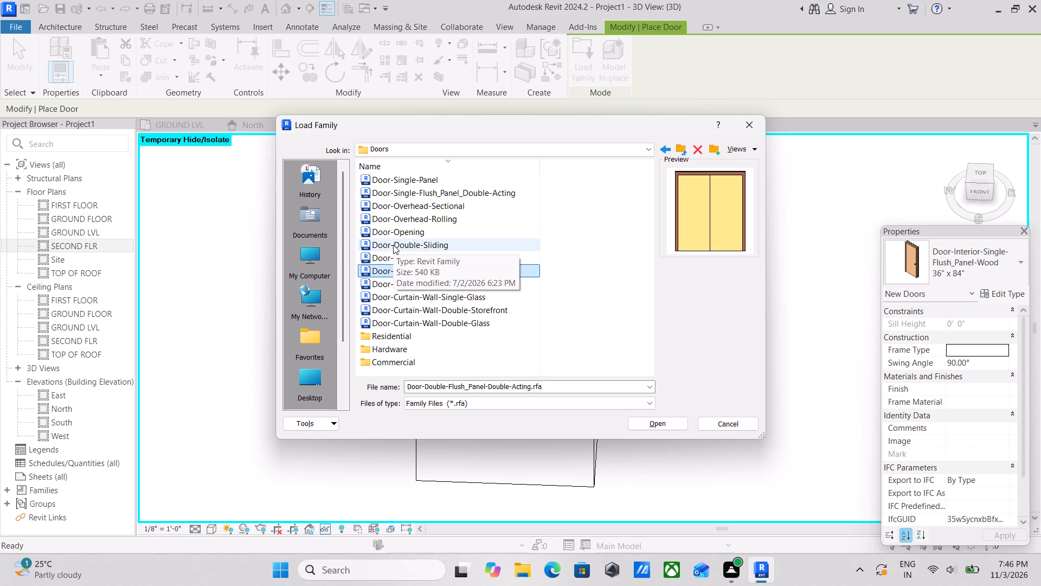
left_click(393, 245)
left_click(412, 298)
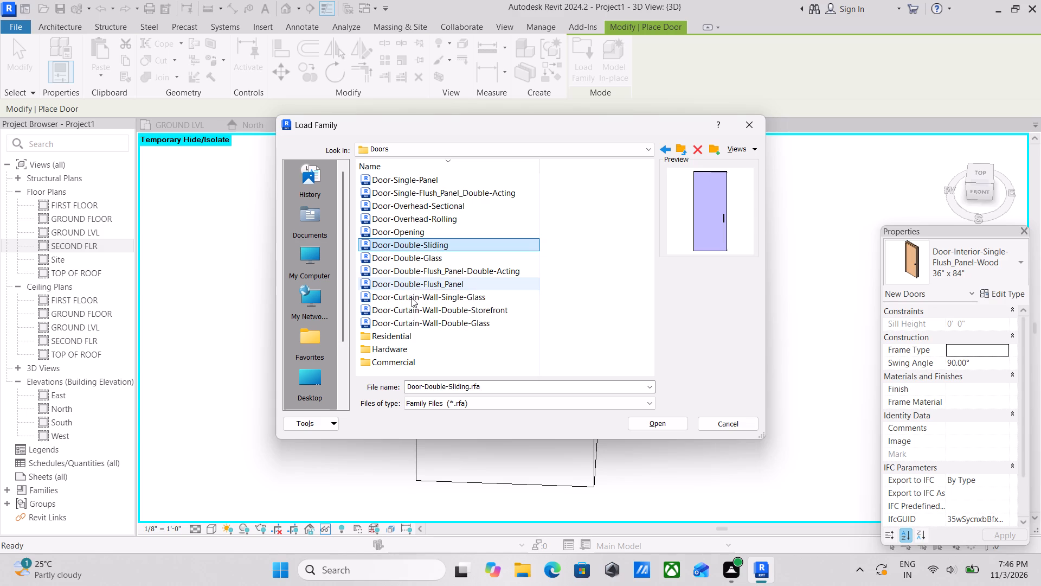
left_click(406, 284)
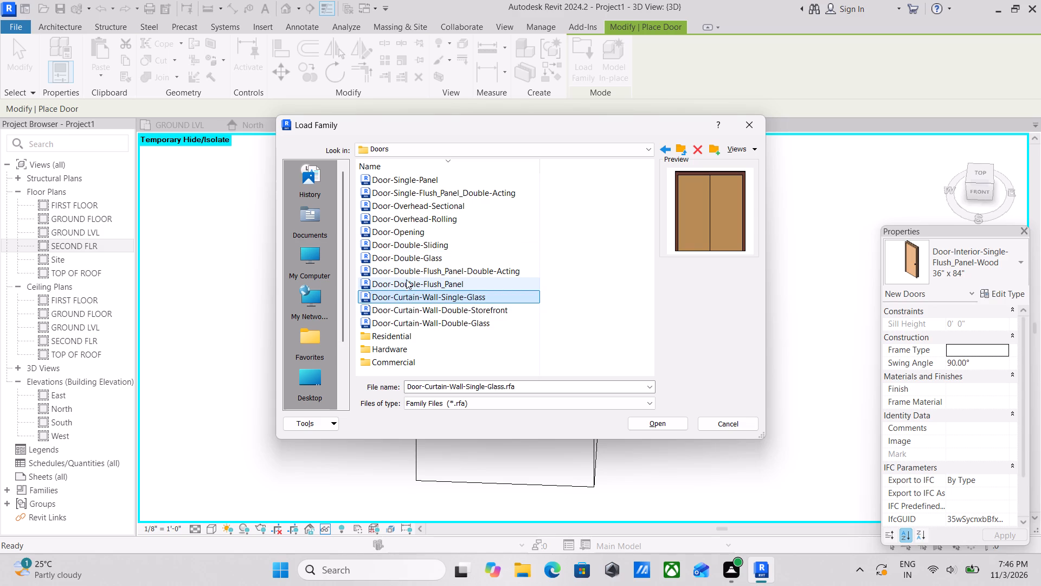
left_click(407, 273)
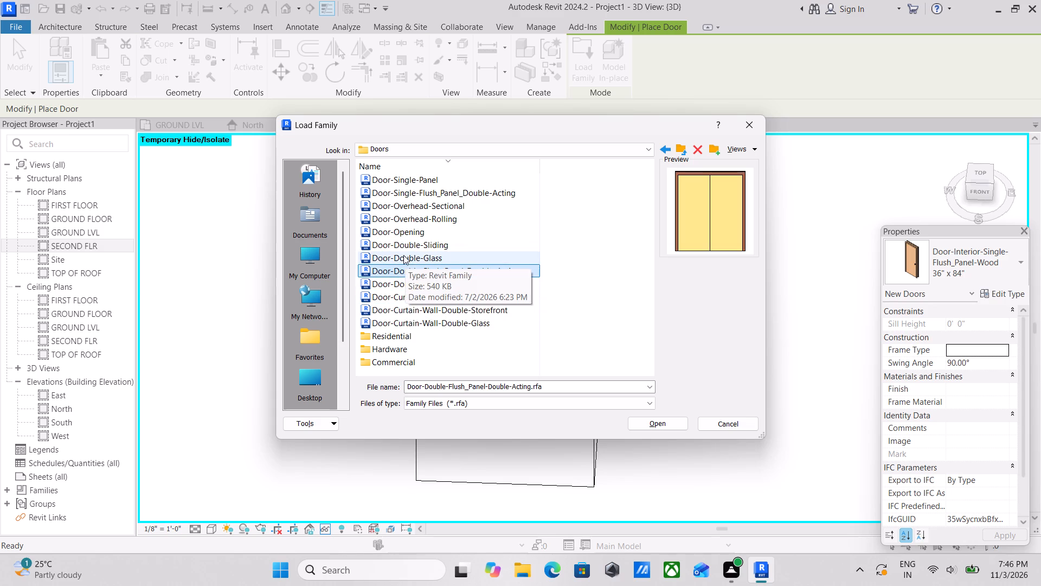
left_click(385, 239)
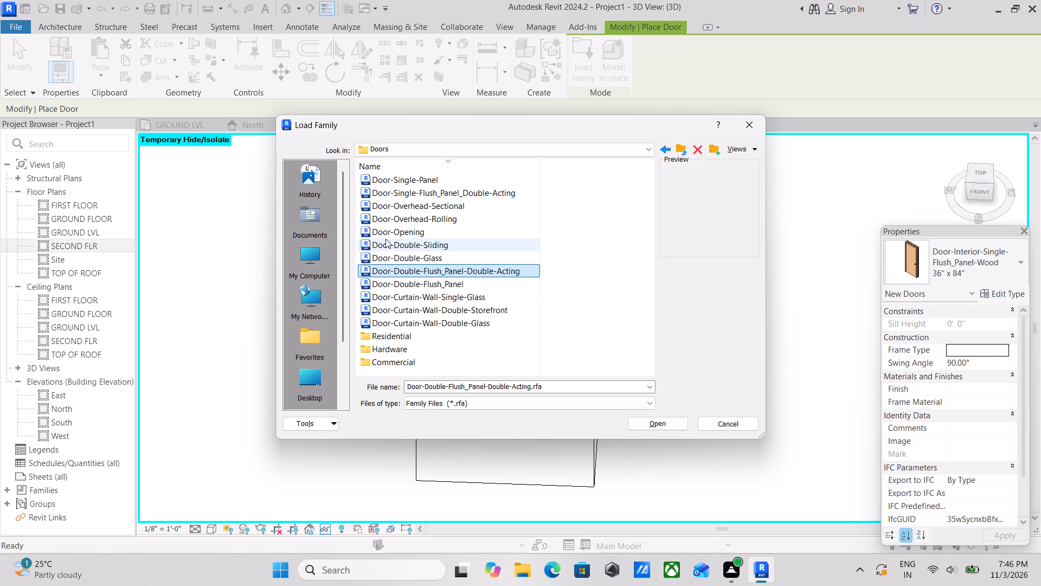
left_click(652, 417)
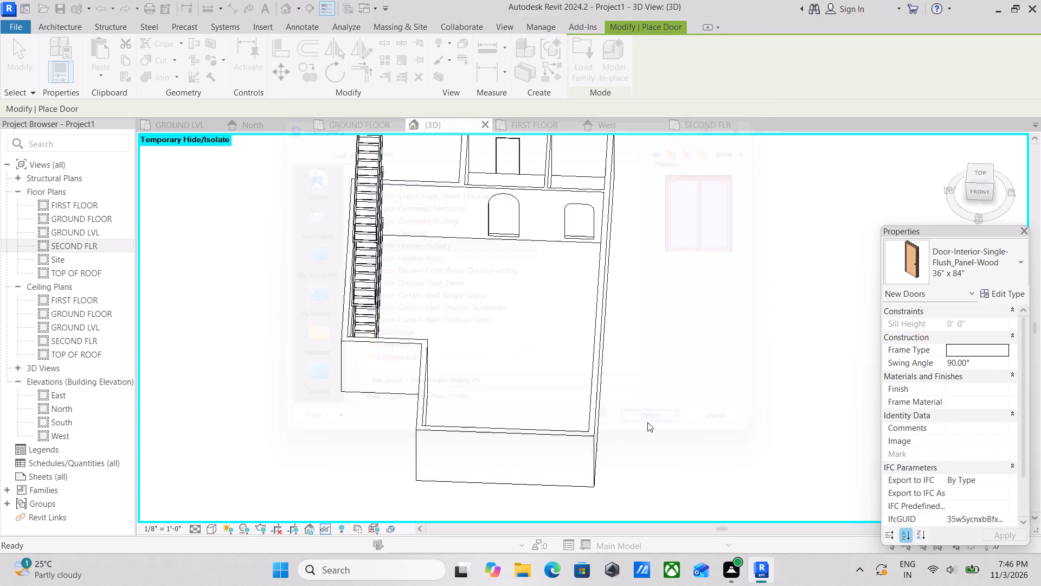
Look through the Door-Double-Sliding sizes and load the 68" x 84" type.
scroll(510, 253, "down", 2)
scroll(491, 264, "up", 2)
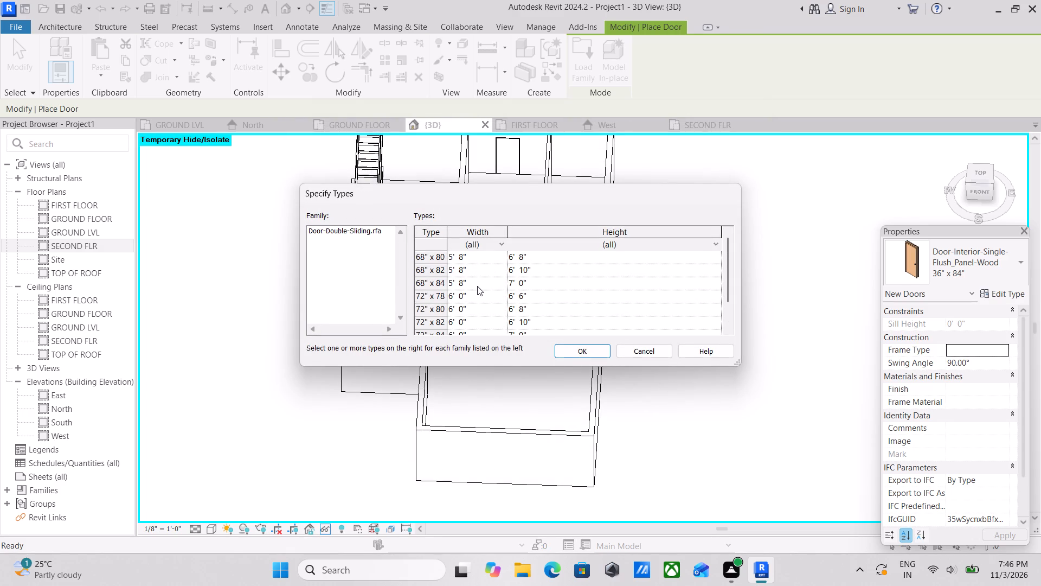
scroll(477, 286, "up", 2)
scroll(467, 286, "down", 3)
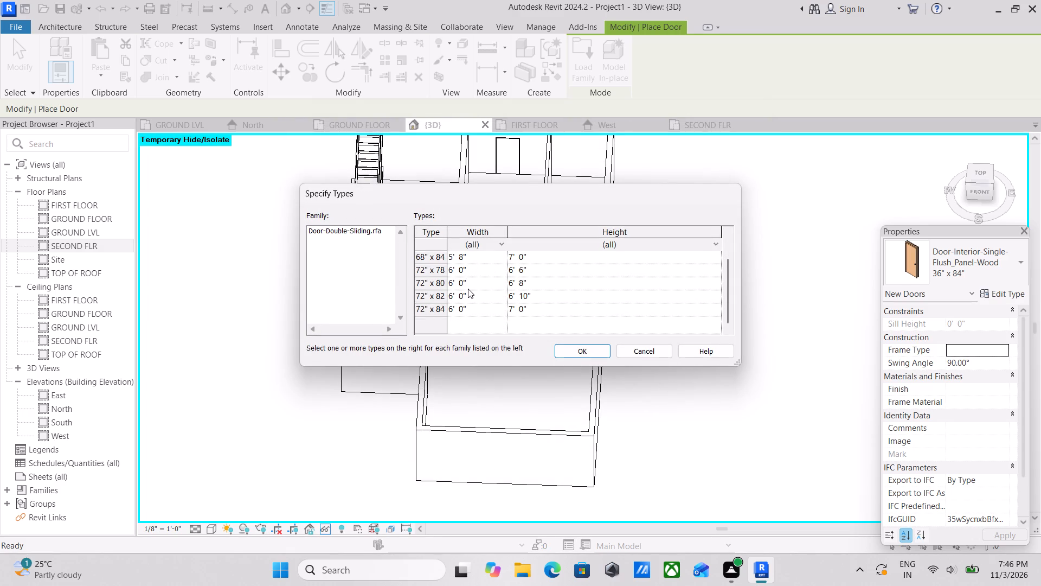
scroll(468, 289, "up", 5)
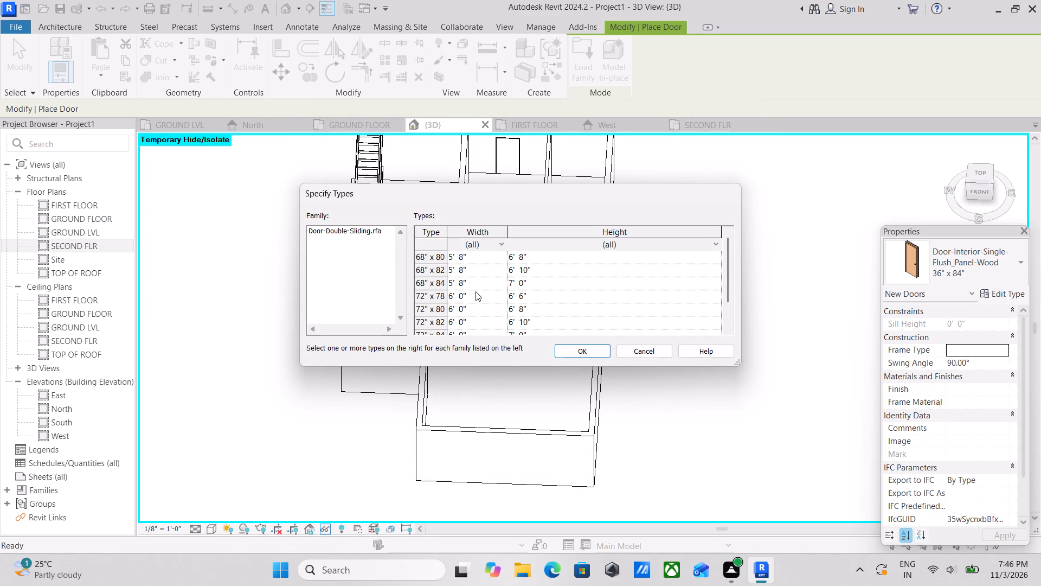
left_click(467, 283)
left_click(578, 353)
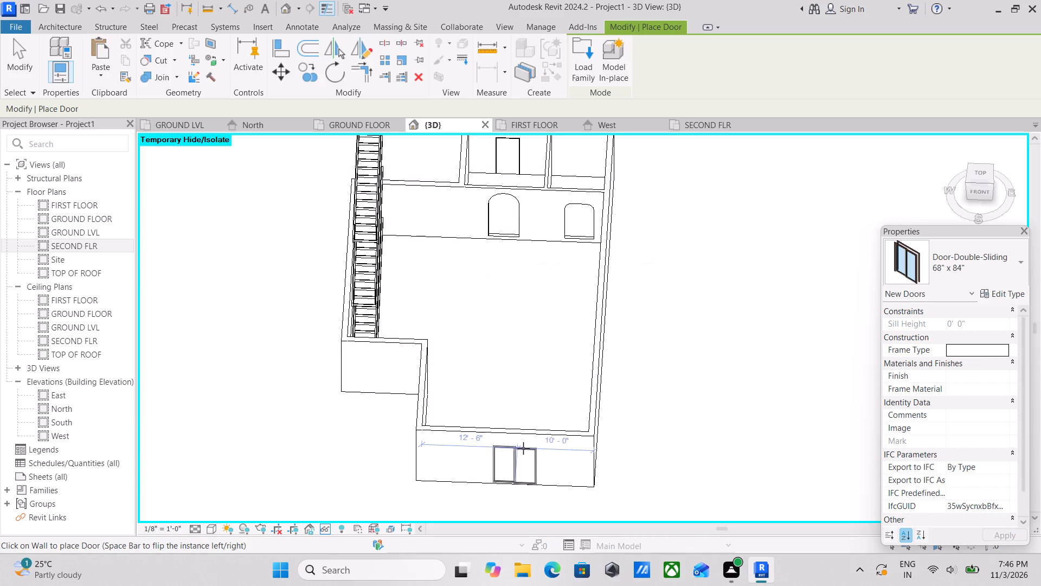
Place the 68" x 84" double sliding door in the front wall, about 12'-6" and 10'-0" from its two ends, and end door placement.
left_click(515, 444)
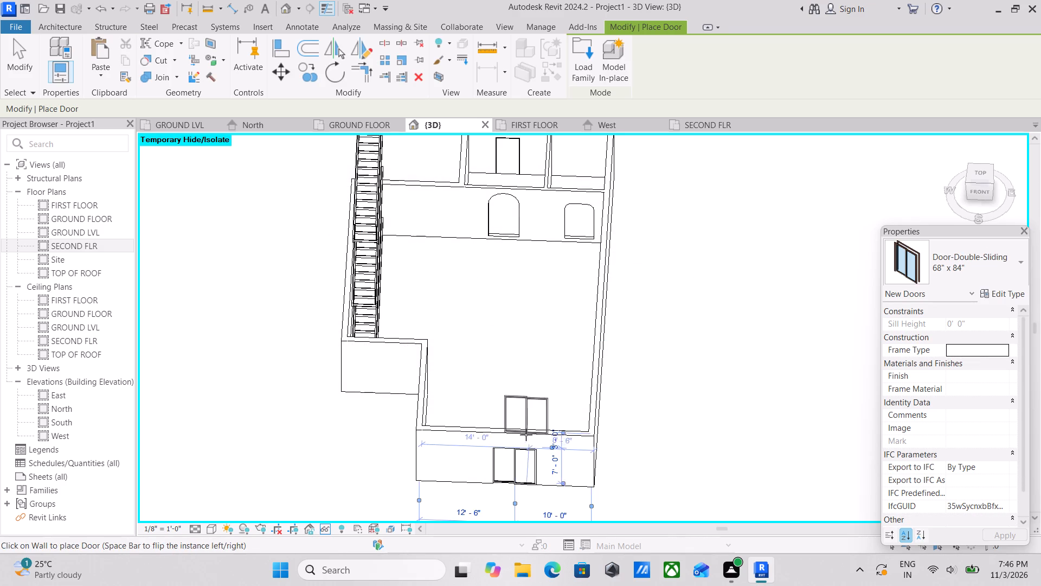
scroll(525, 435, "down", 2)
middle_click_drag(512, 426, 511, 340)
middle_click_drag(535, 235, 603, 335)
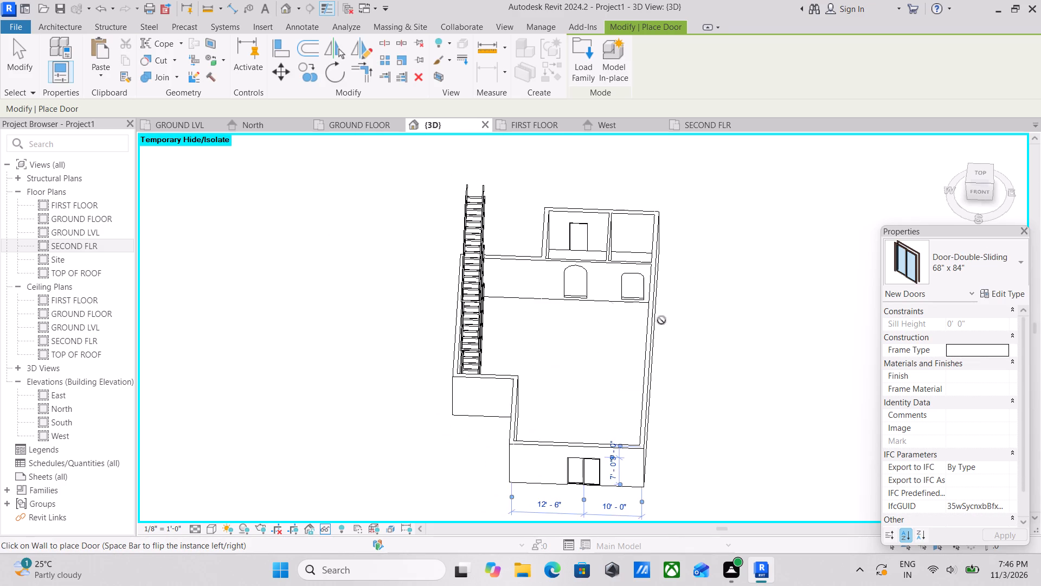
scroll(670, 333, "up", 3)
scroll(674, 344, "down", 3)
scroll(577, 448, "up", 3)
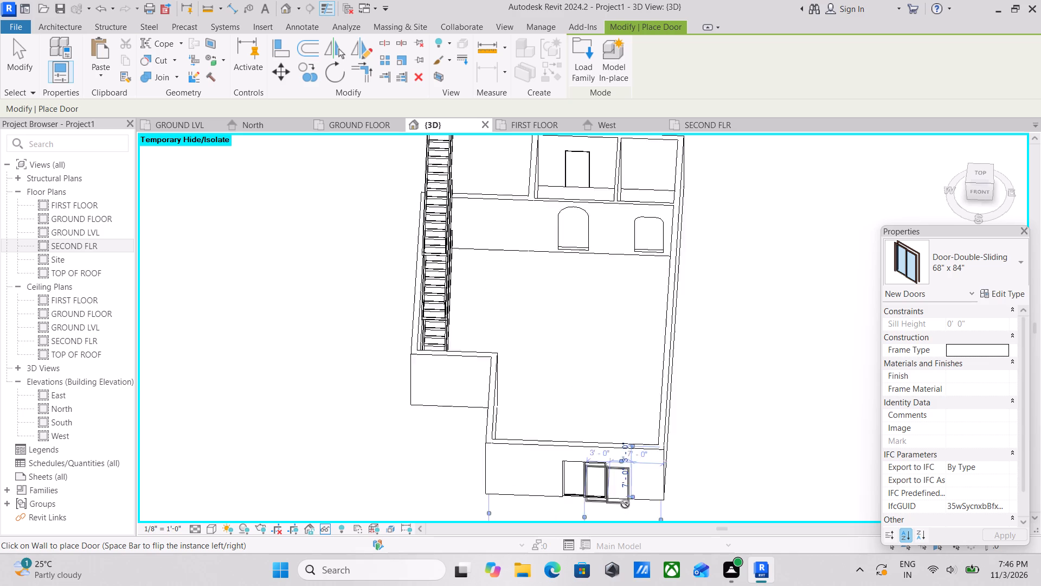
scroll(623, 516, "up", 3)
key("Escape")
key("Escape")
Examine the sliding door in the front wall and the rest of the building from different 3D angles.
scroll(580, 453, "down", 6)
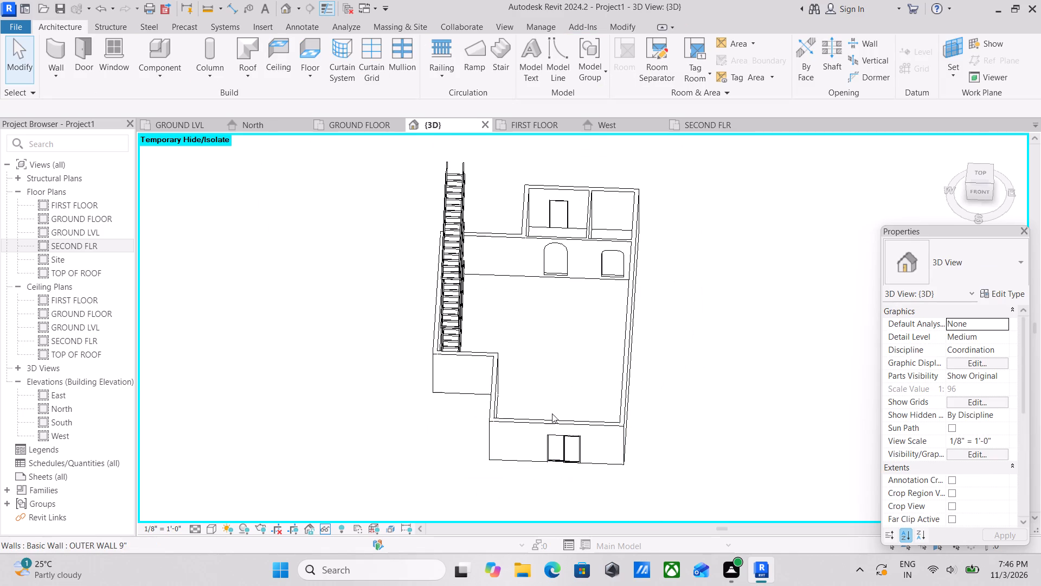
middle_click_drag(552, 412, 649, 264)
middle_click_drag(611, 322, 499, 456, "shift")
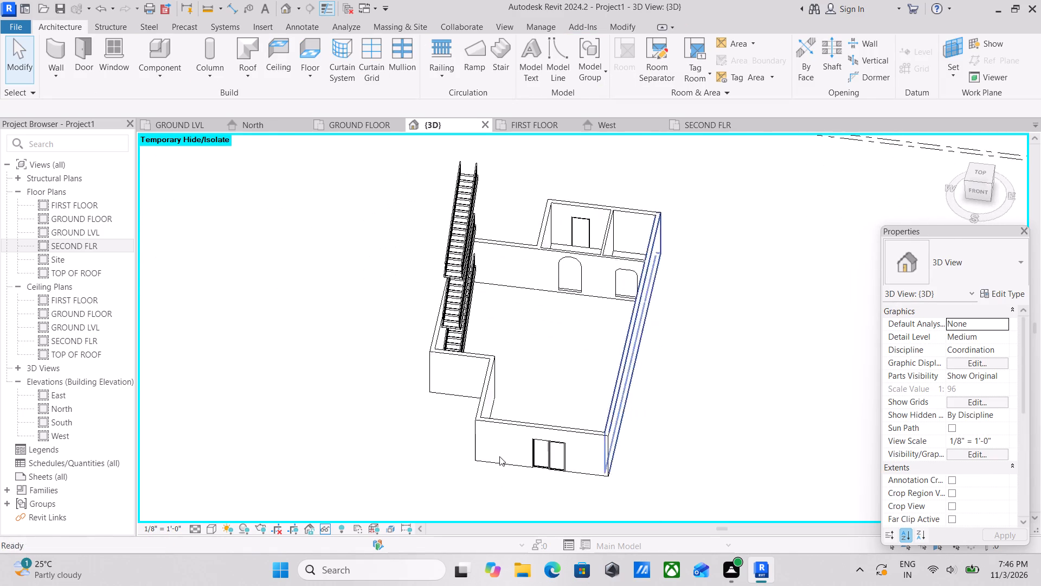
scroll(499, 456, "up", 1)
scroll(515, 370, "down", 1)
middle_click_drag(515, 375, 527, 391, "shift")
scroll(524, 362, "up", 2)
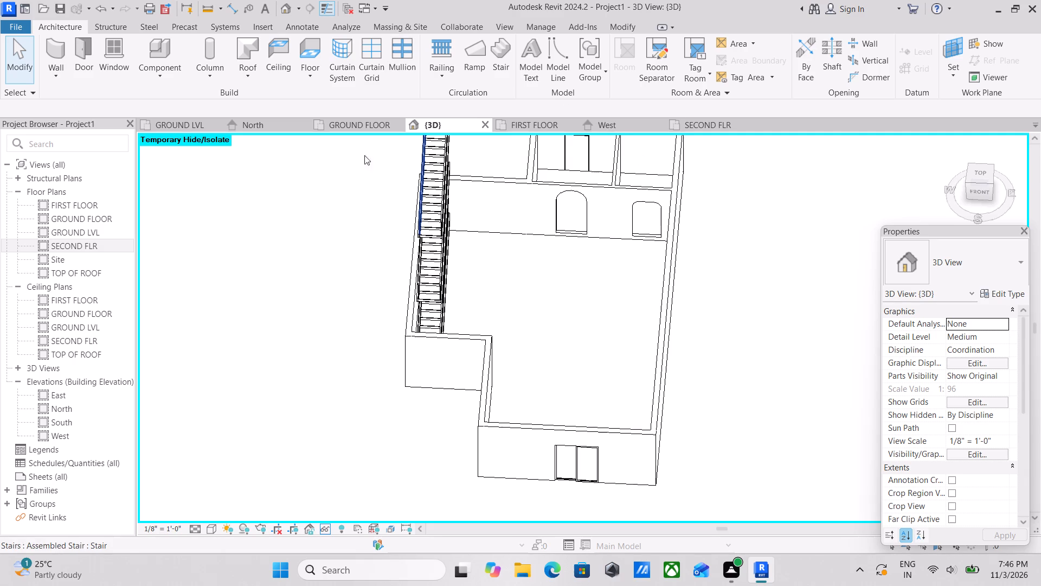
Open the GROUND FLOOR plan and check the sliding door, the rear-room door, the stairs and the room layout.
left_click(374, 122)
scroll(607, 315, "down", 3)
middle_click_drag(589, 283, 549, 231)
scroll(563, 367, "up", 4)
scroll(590, 422, "up", 3)
middle_click_drag(465, 224, 548, 293)
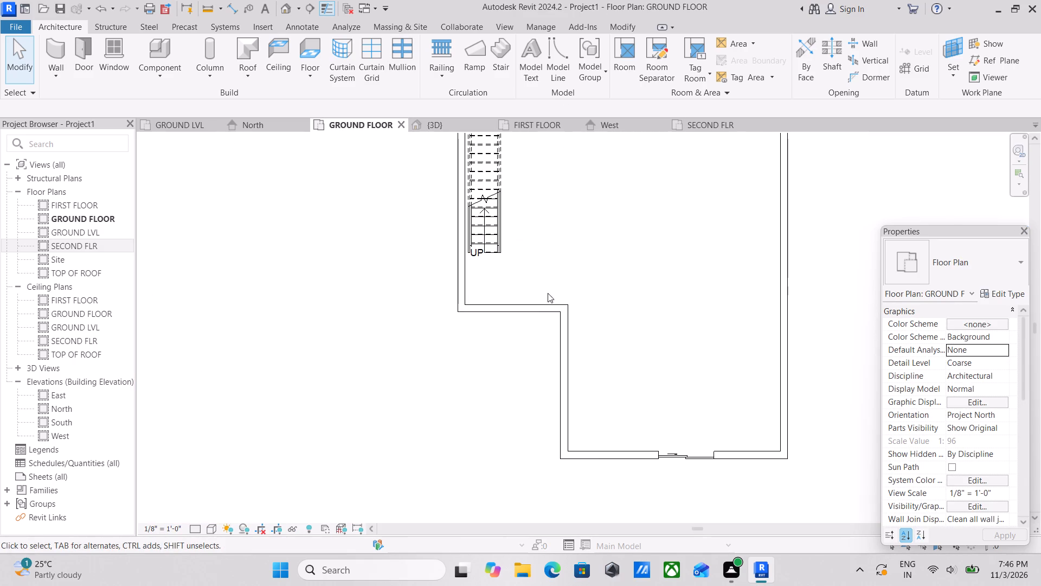
scroll(572, 230, "down", 3)
middle_click_drag(571, 230, 536, 288)
scroll(559, 260, "down", 2)
middle_click_drag(559, 260, 524, 326)
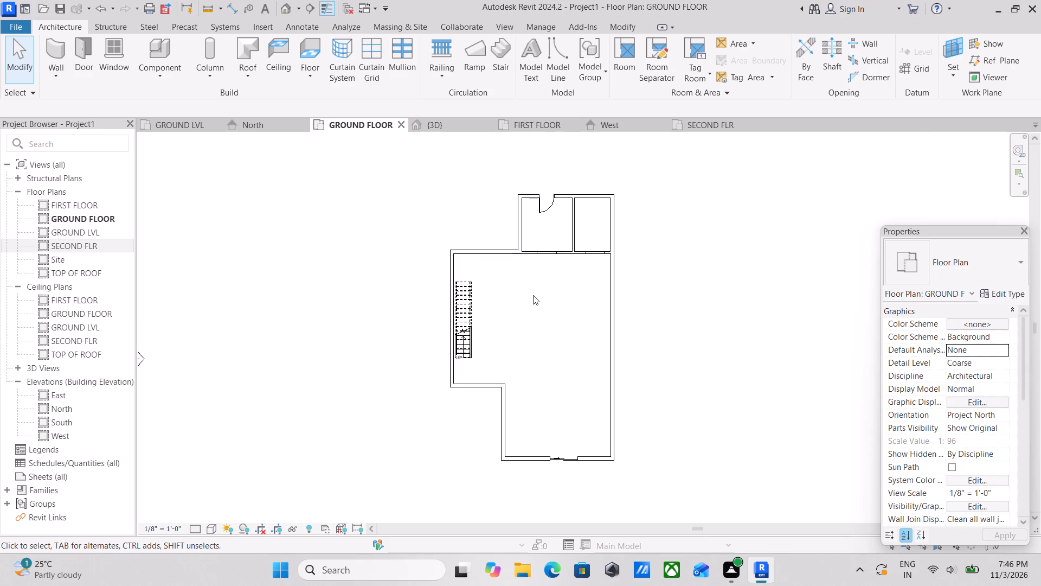
scroll(533, 295, "down", 2)
middle_click_drag(533, 295, 530, 286)
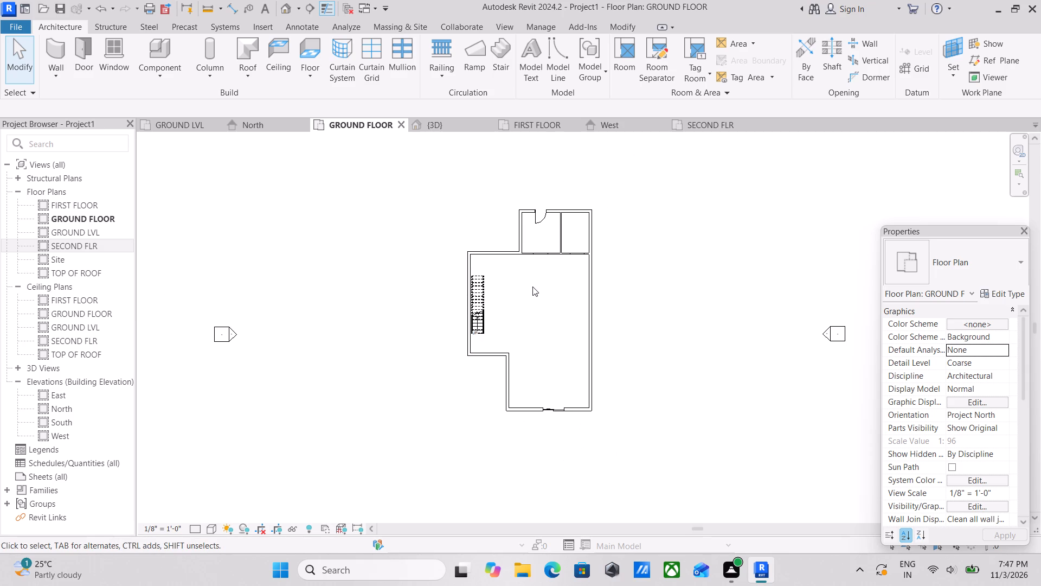
scroll(532, 286, "up", 2)
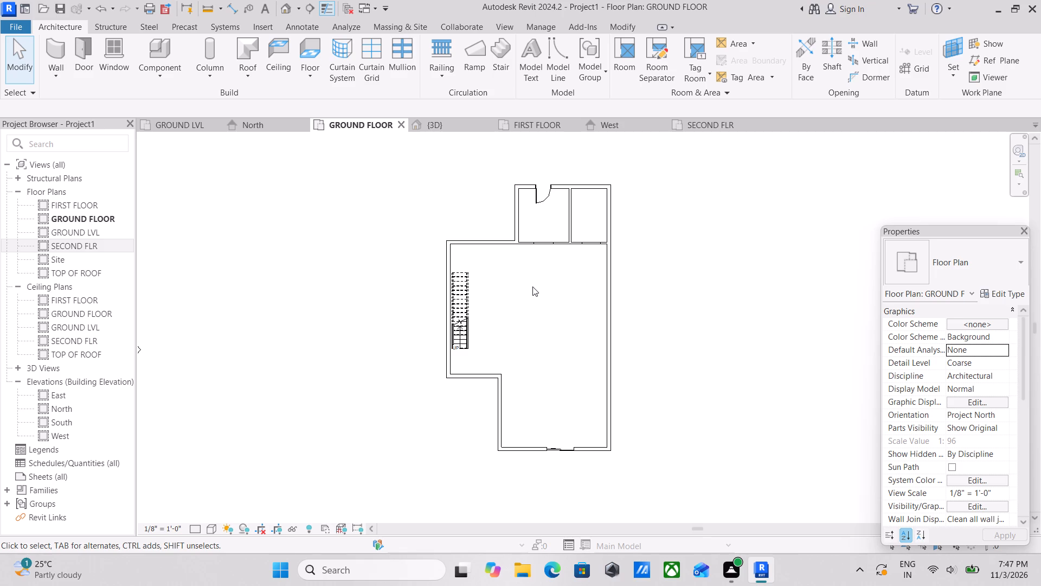
scroll(522, 205, "down", 3)
scroll(518, 296, "down", 1)
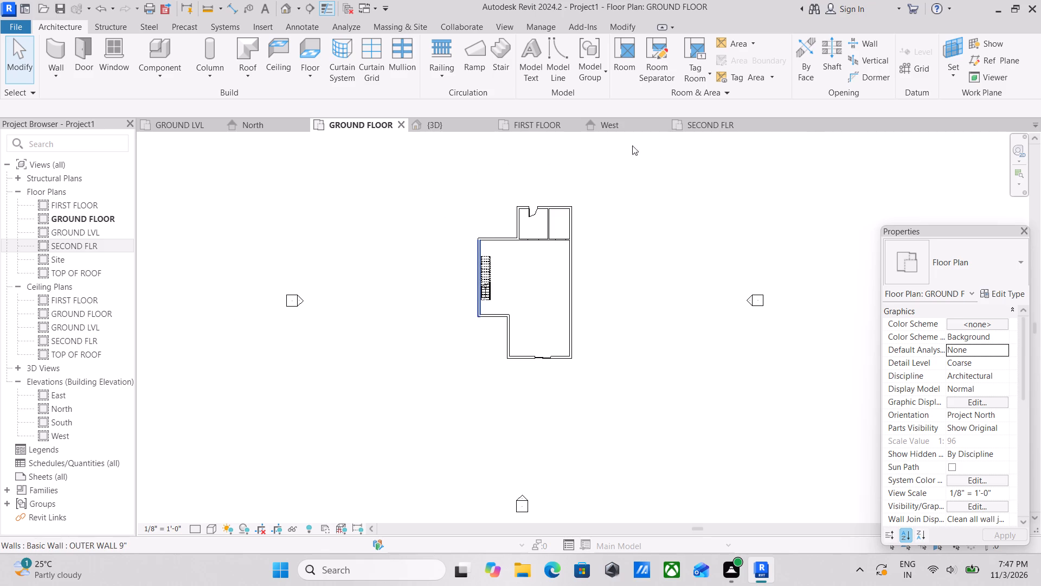
On the FIRST FLOOR plan, place a 36" x 84" flush-panel wood door in the wall south of the stair hall, about 3'-0" from the partition.
left_click(520, 126)
scroll(663, 247, "down", 2)
middle_click_drag(644, 245, 551, 250)
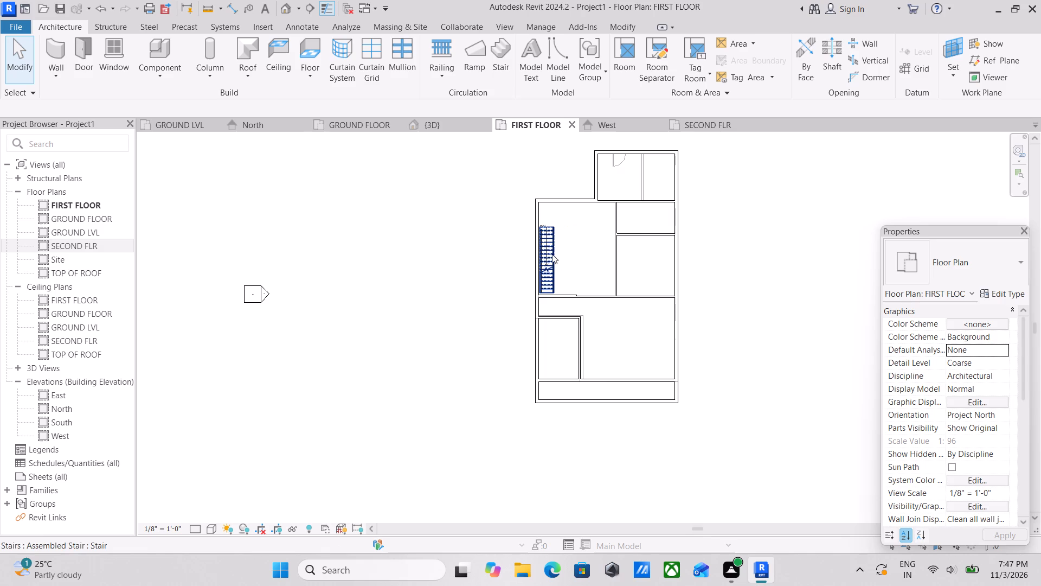
scroll(620, 309, "up", 3)
middle_click_drag(621, 324, 588, 362)
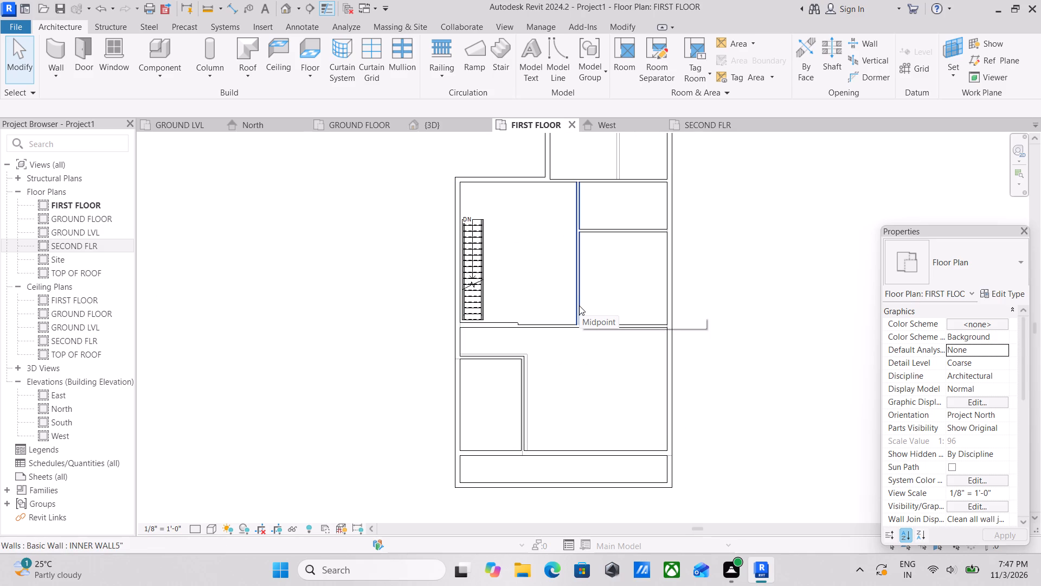
type("dr")
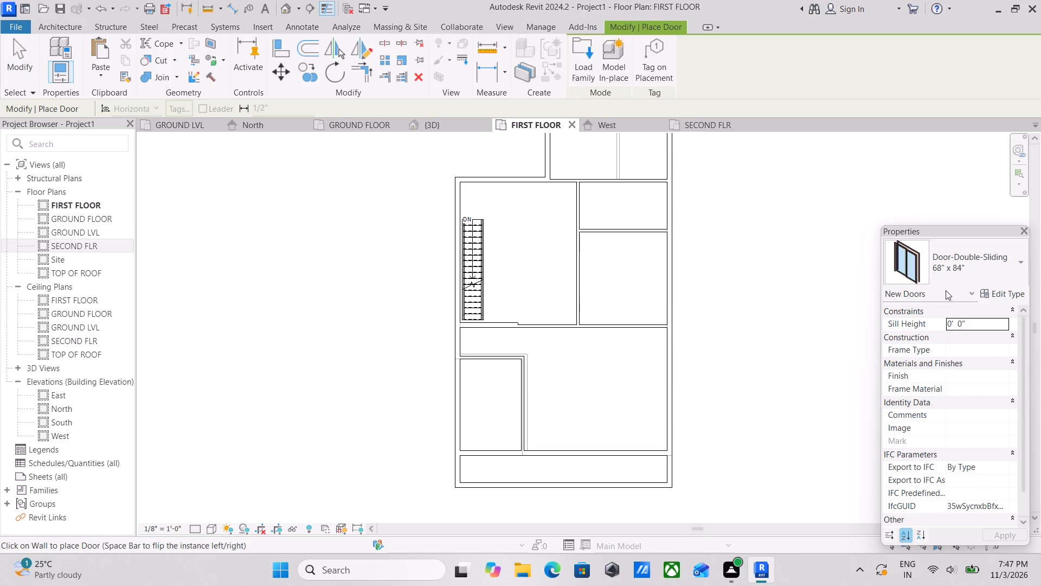
left_click(1000, 275)
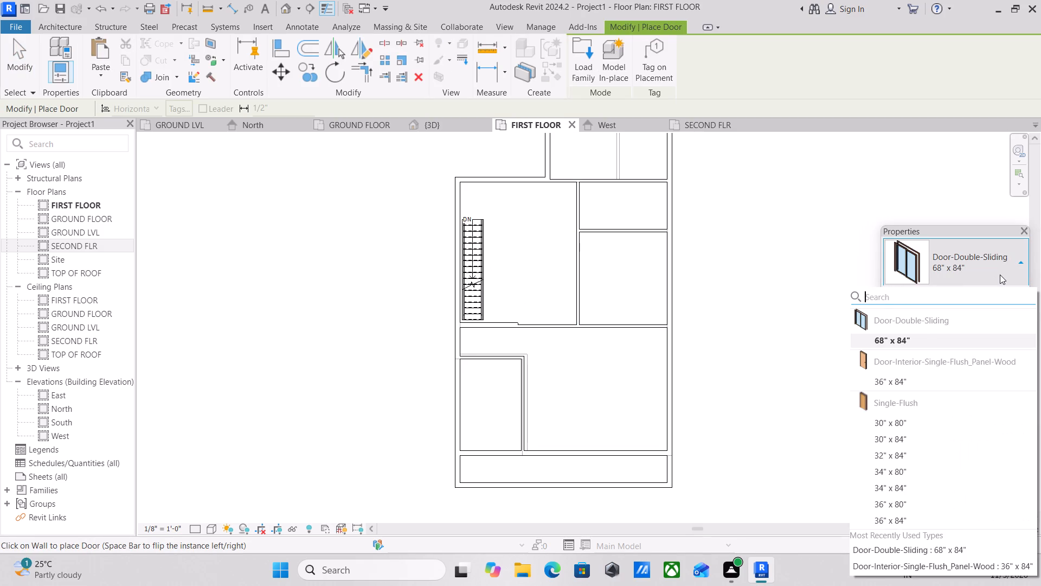
double_click(1000, 275)
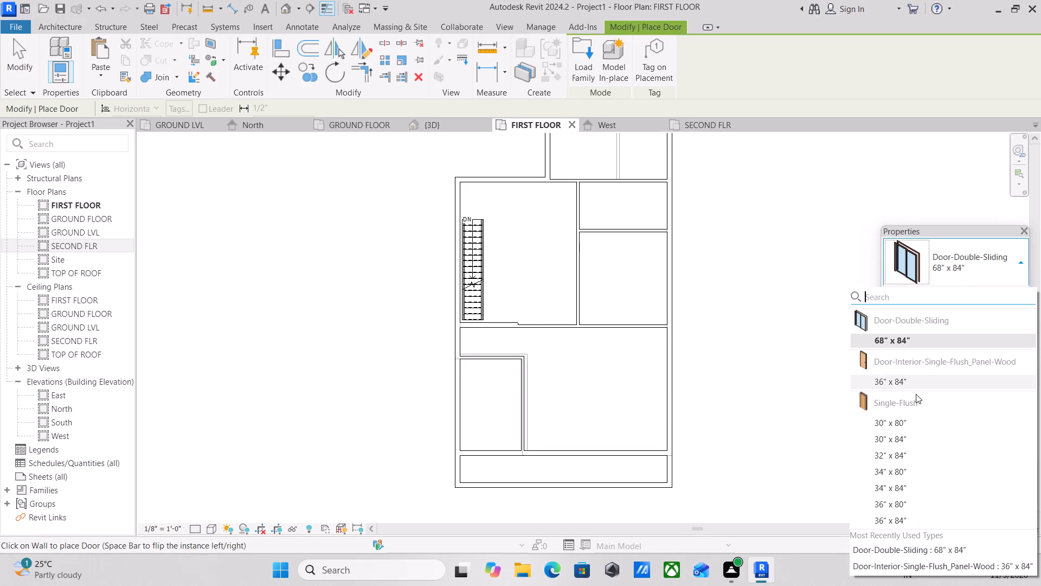
left_click(908, 384)
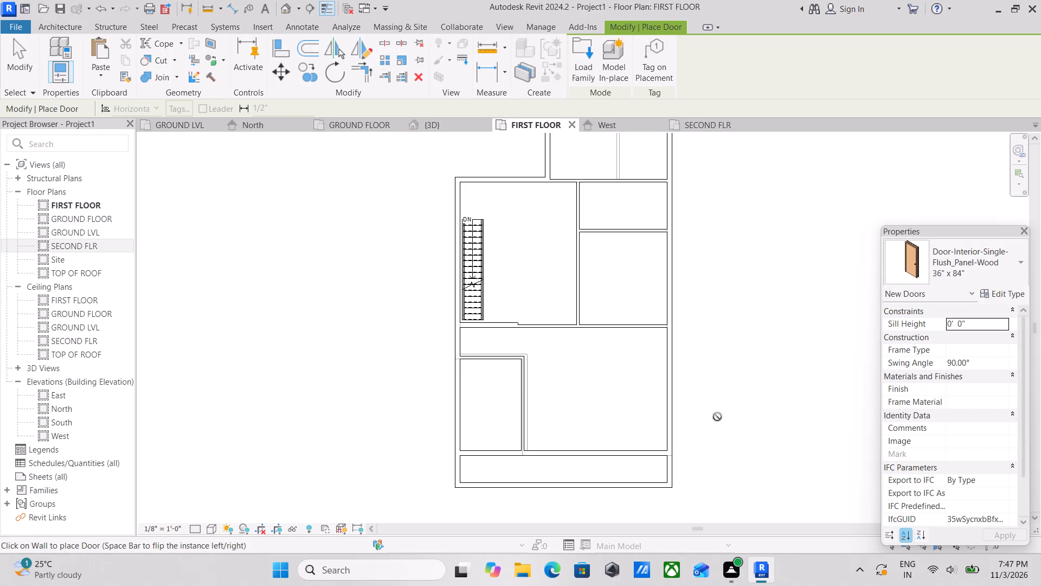
scroll(619, 425, "up", 2)
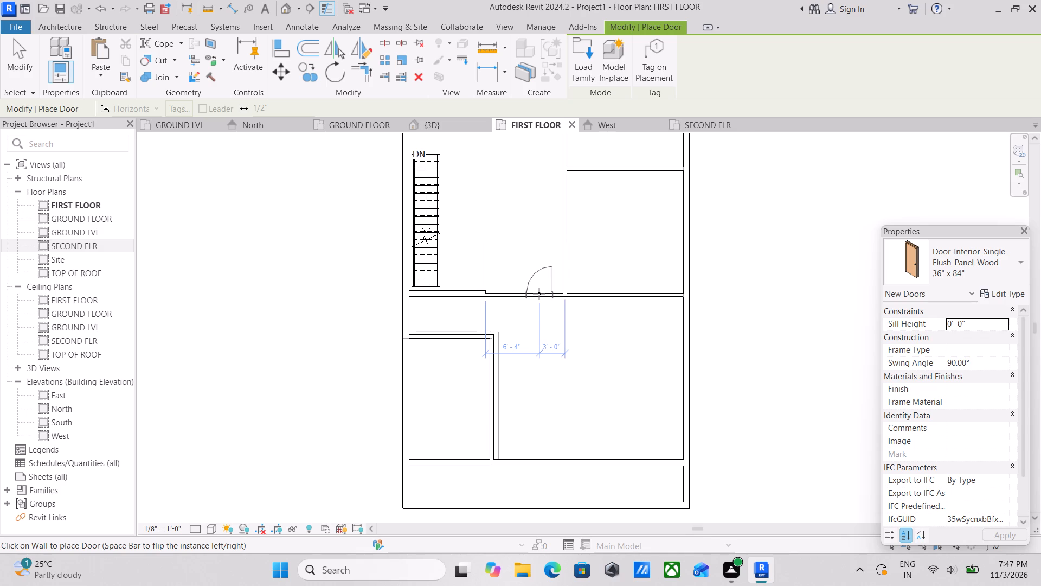
left_click(539, 297)
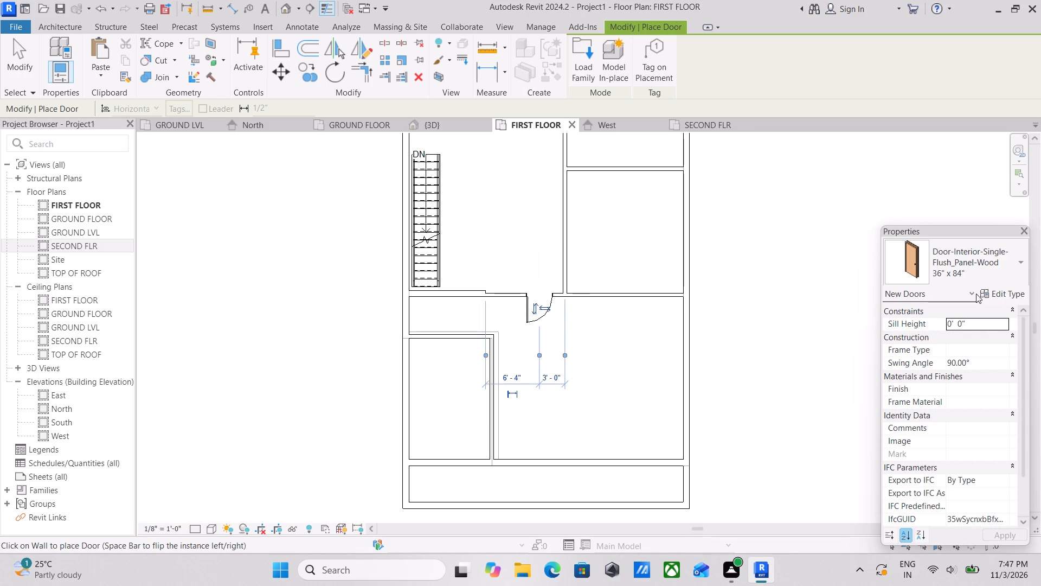
Place a Single-Flush 30" x 80" door in the small front room's north wall, about 2'-0" from its inner corner, swinging into the room.
left_click(1004, 276)
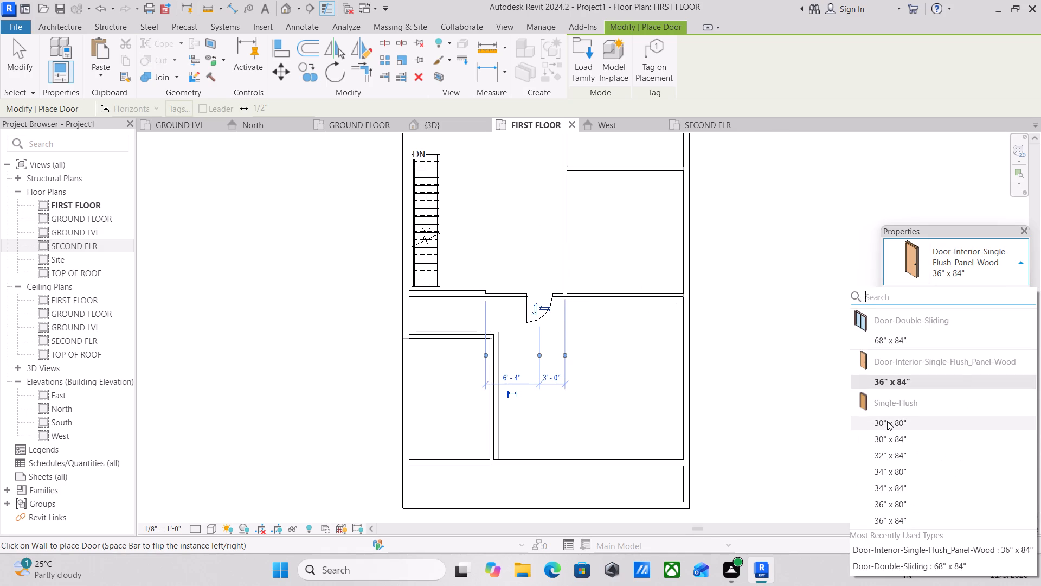
left_click(887, 421)
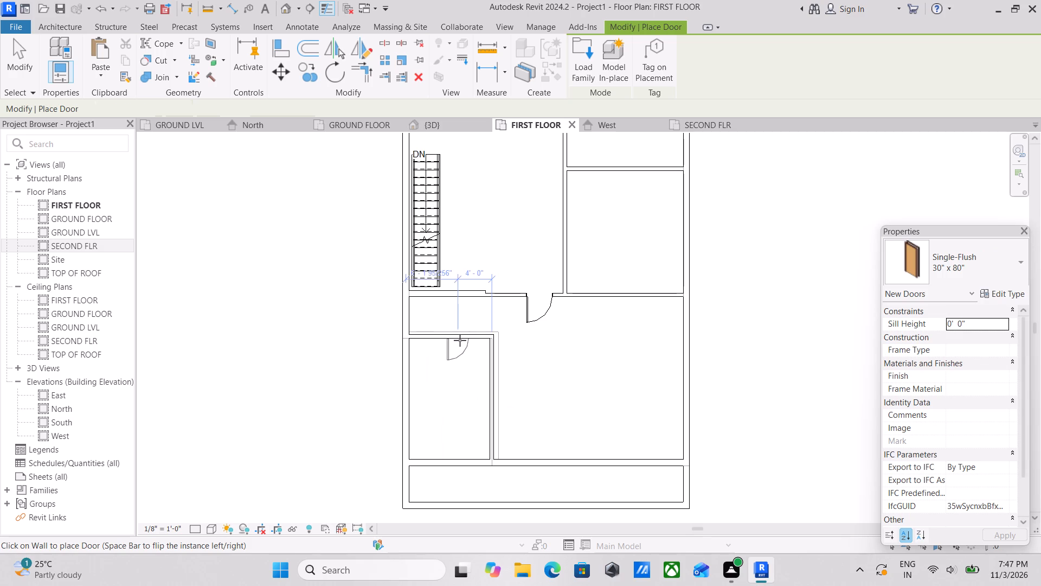
scroll(475, 337, "up", 4)
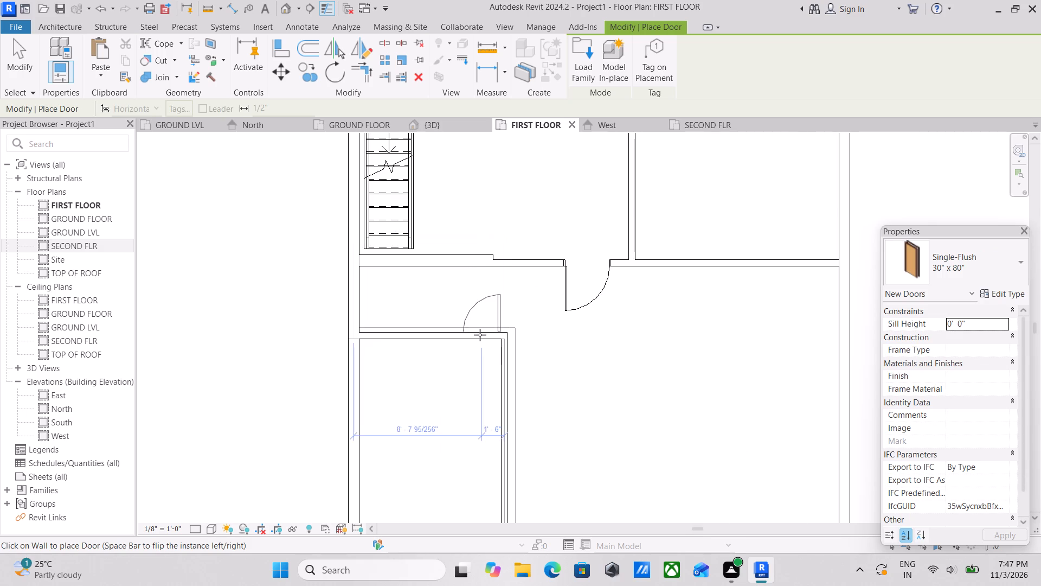
left_click(474, 338)
scroll(484, 340, "down", 4)
middle_click_drag(498, 341, 556, 364)
scroll(556, 364, "up", 1)
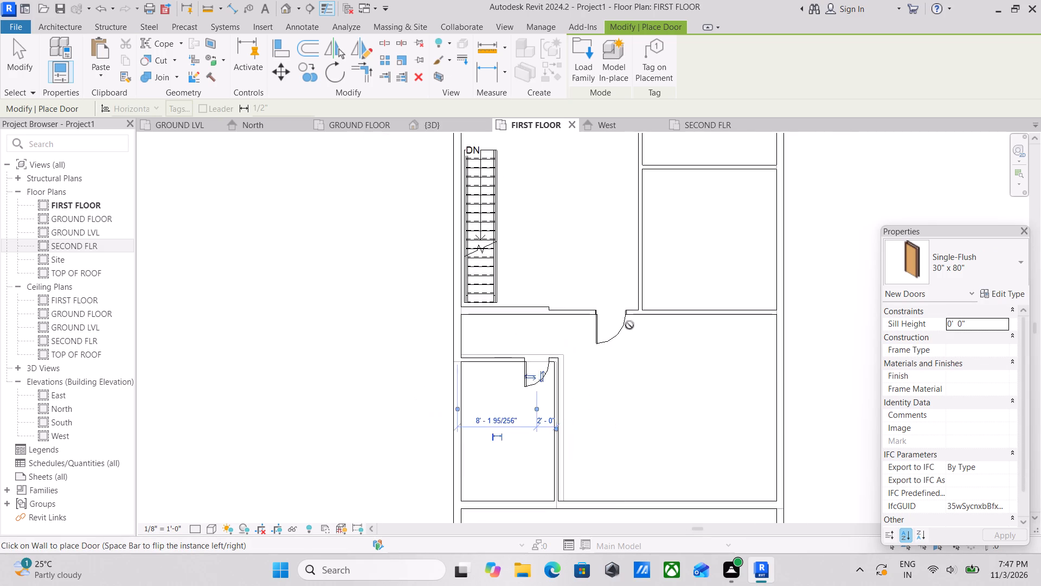
Place a 36" x 84" flush-panel wood door in the stair hall's north wall, about 2'-4 1/4" from the partition, hinged west and swinging into the rear room.
scroll(750, 292, "down", 3)
middle_click_drag(748, 292, 755, 387)
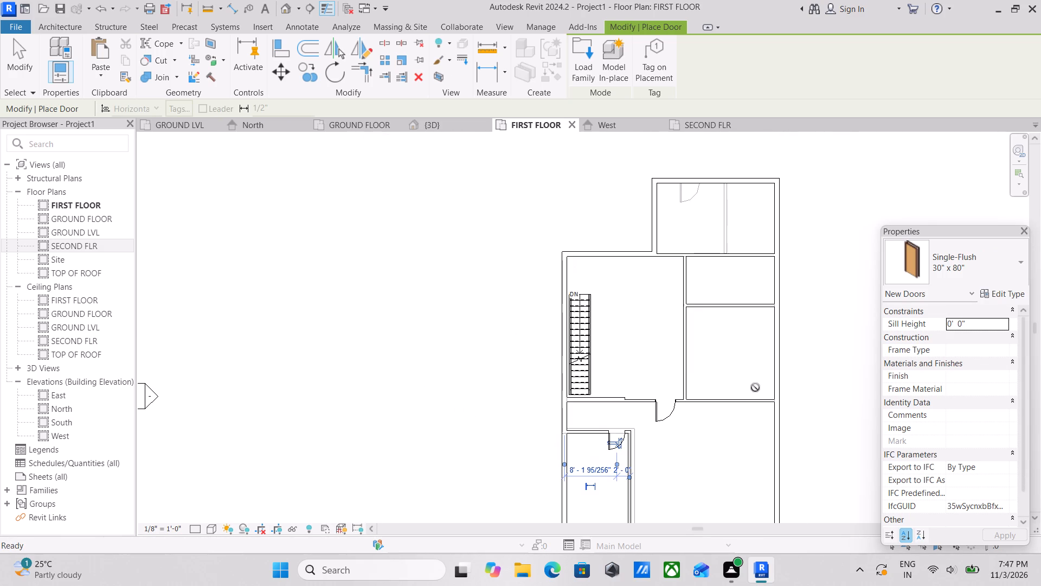
scroll(703, 272, "up", 2)
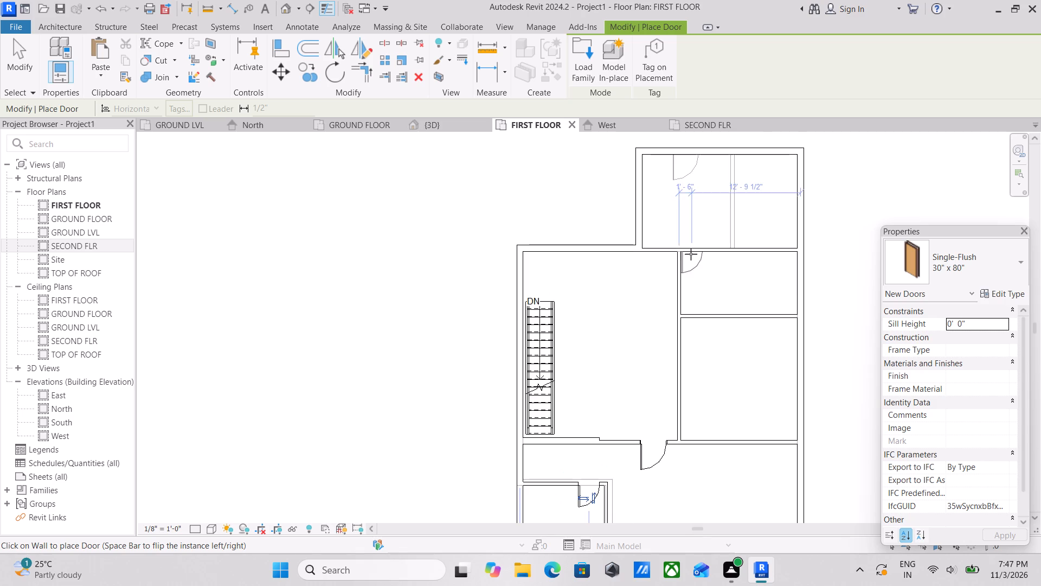
scroll(662, 255, "up", 4)
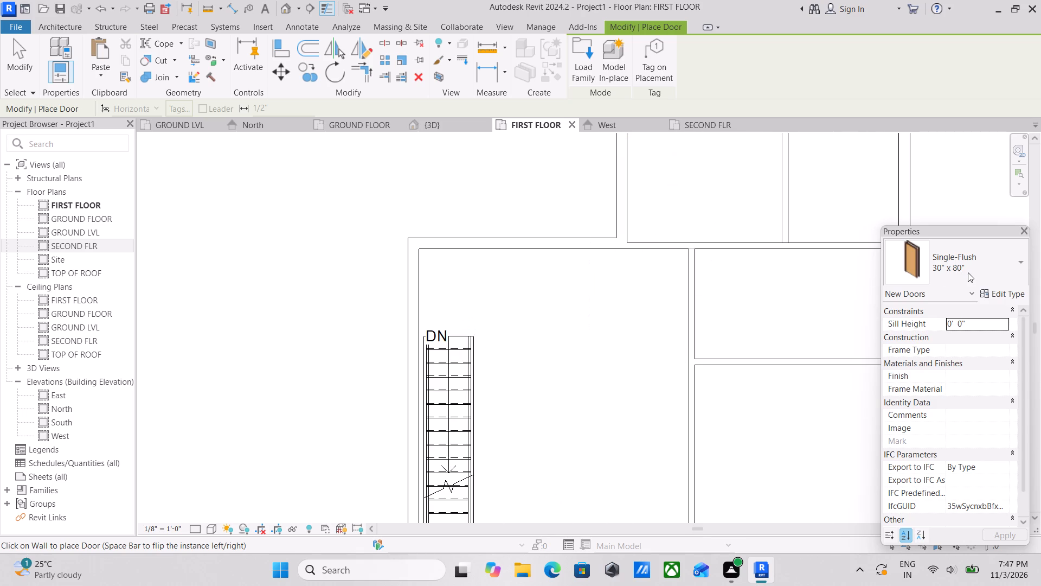
left_click(968, 272)
scroll(897, 446, "down", 3)
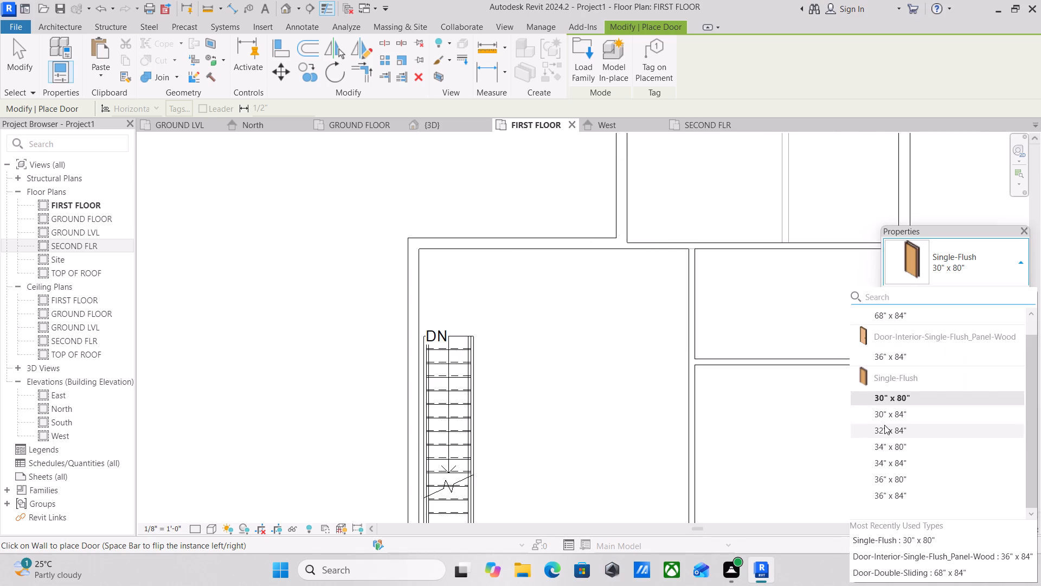
scroll(892, 431, "down", 2)
scroll(896, 441, "up", 3)
scroll(895, 404, "down", 3)
scroll(897, 402, "up", 3)
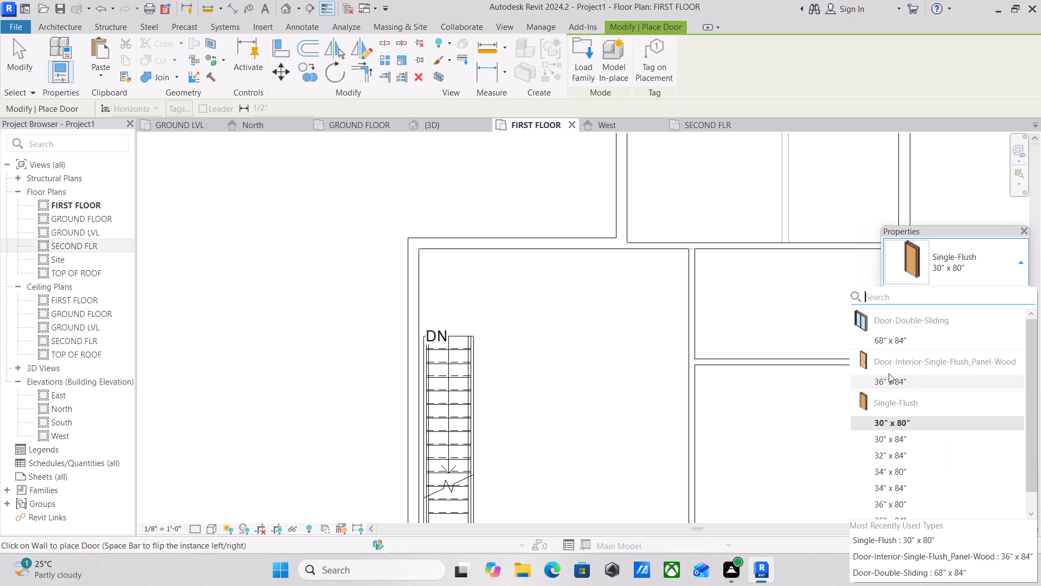
left_click(888, 379)
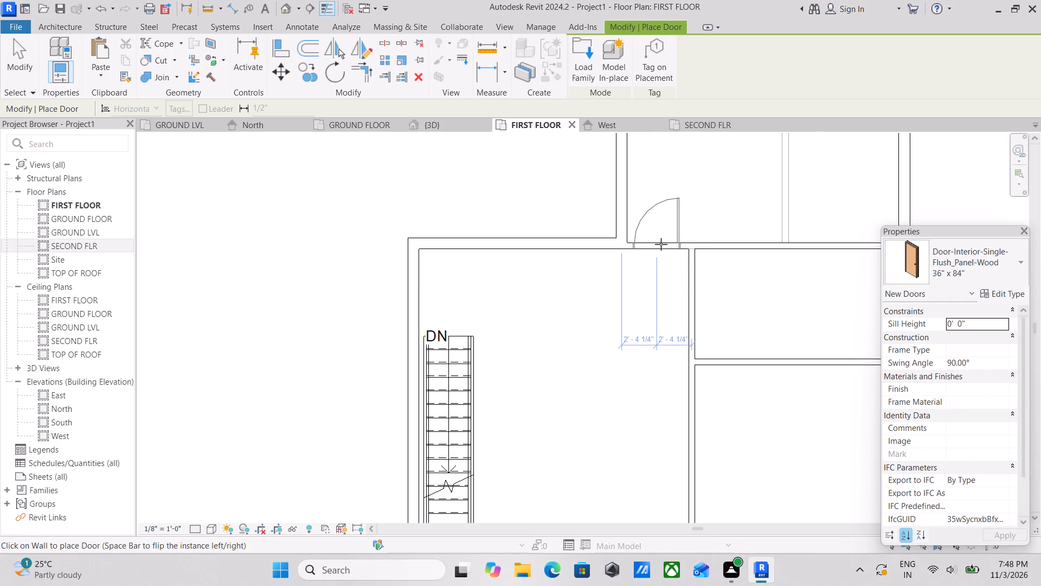
key("space")
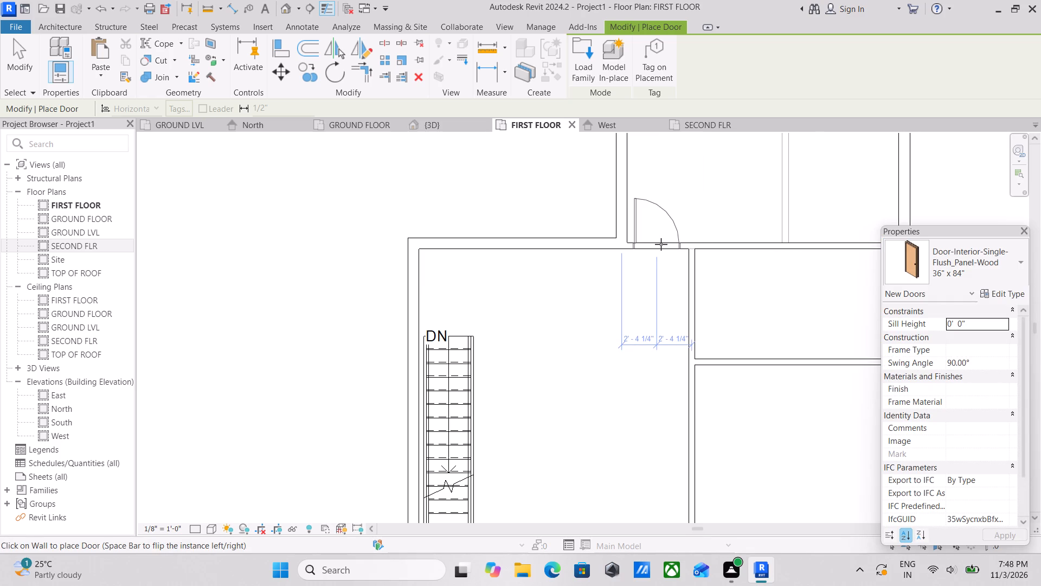
left_click(661, 244)
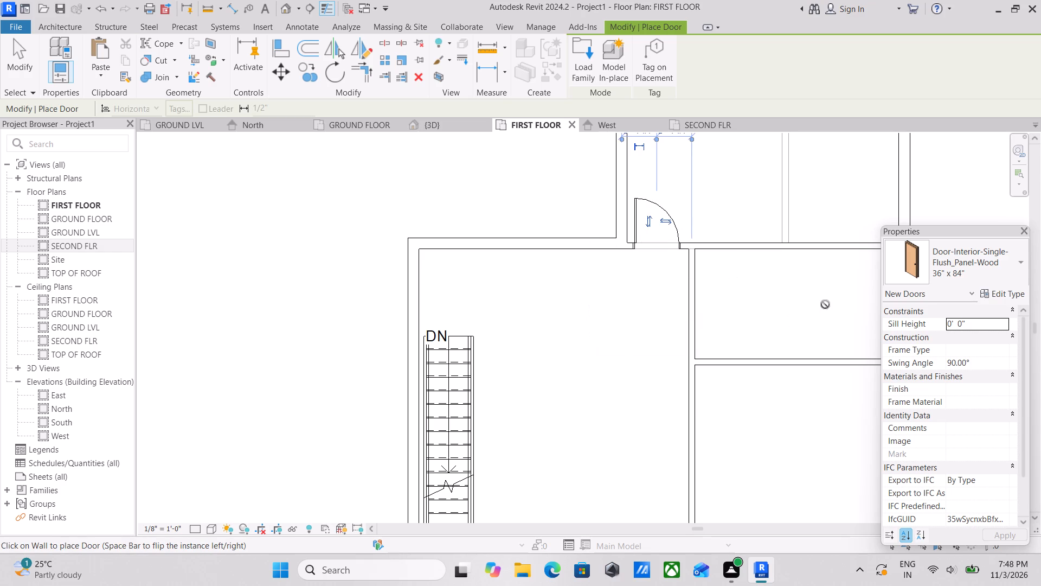
Place a Single-Flush 30" x 80" door in the small east room's west wall, about 1'-6" from its south partition, swinging into the room.
left_click(978, 273)
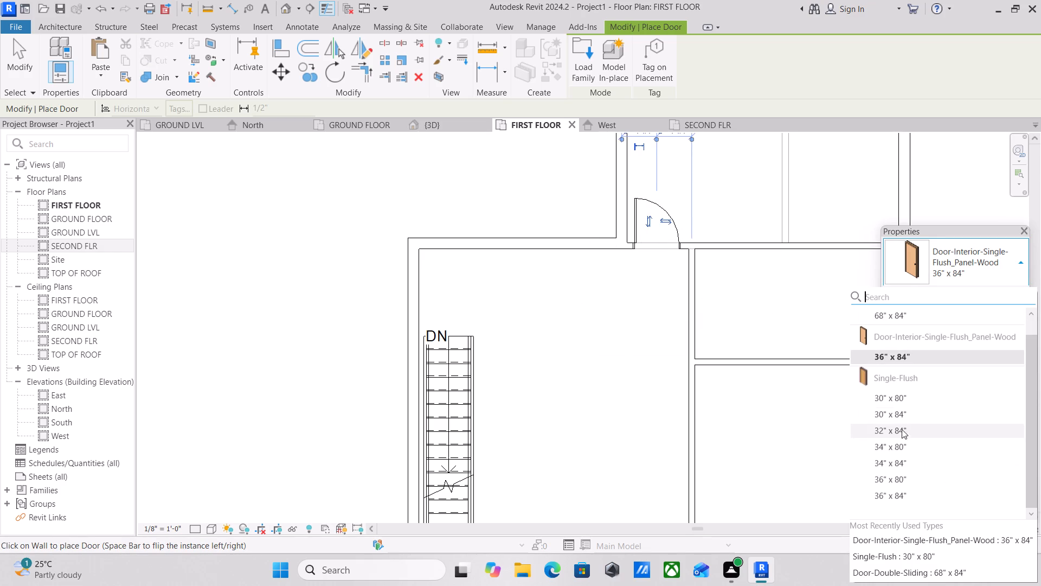
left_click(899, 397)
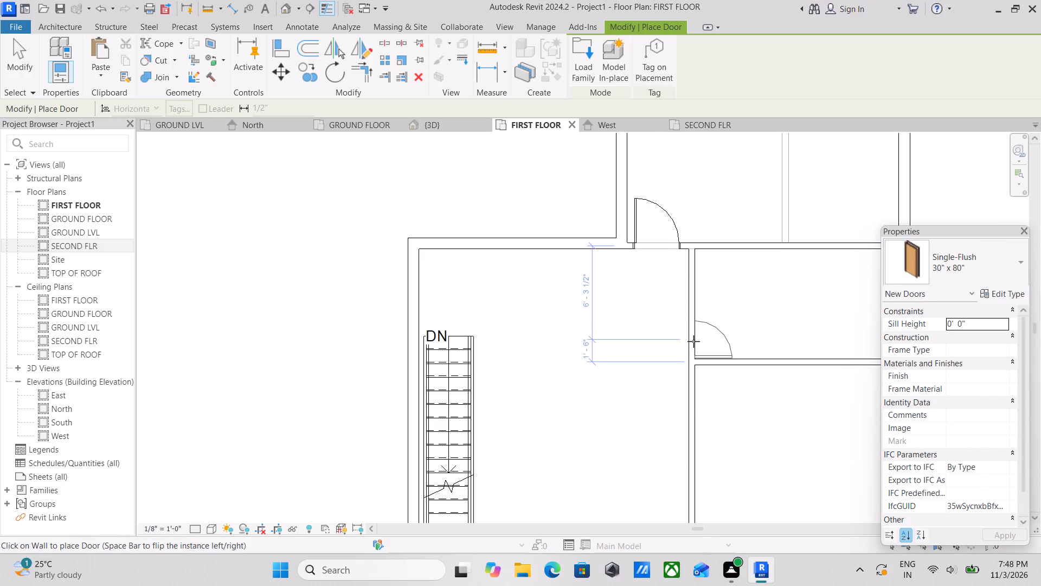
scroll(695, 333, "down", 2)
middle_click_drag(695, 333, 672, 292)
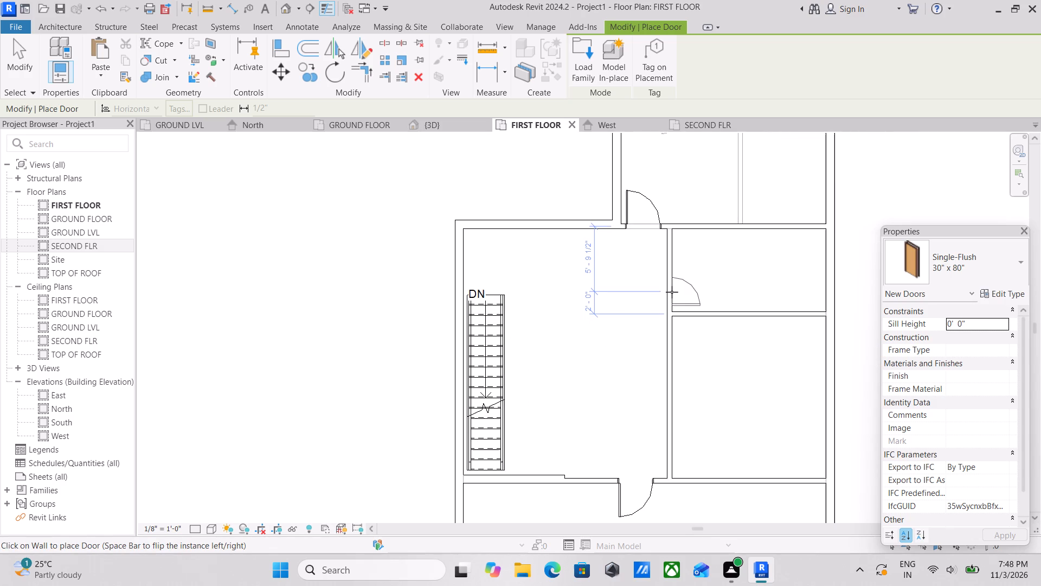
scroll(672, 292, "up", 3)
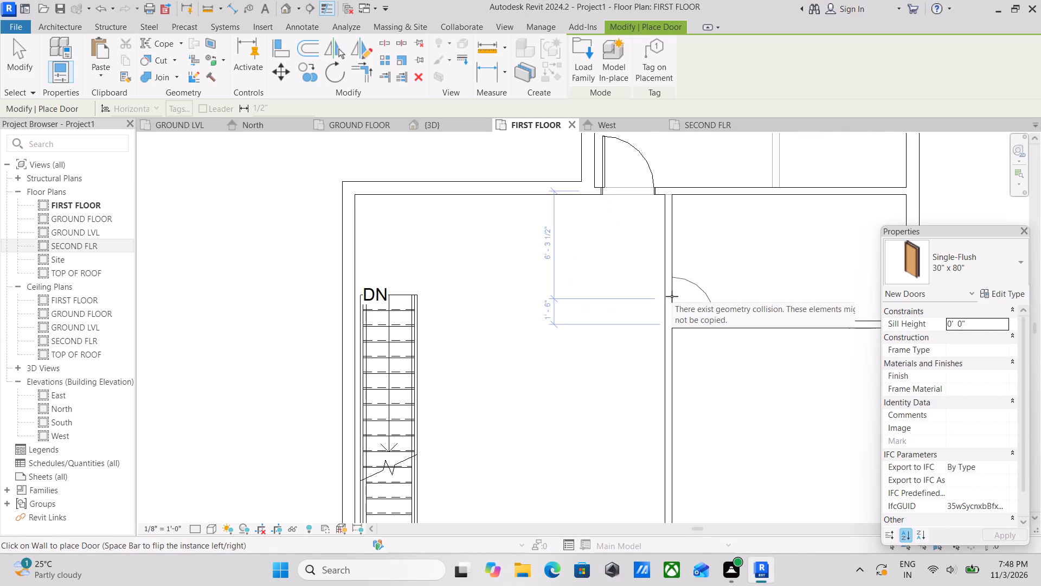
left_click(672, 296)
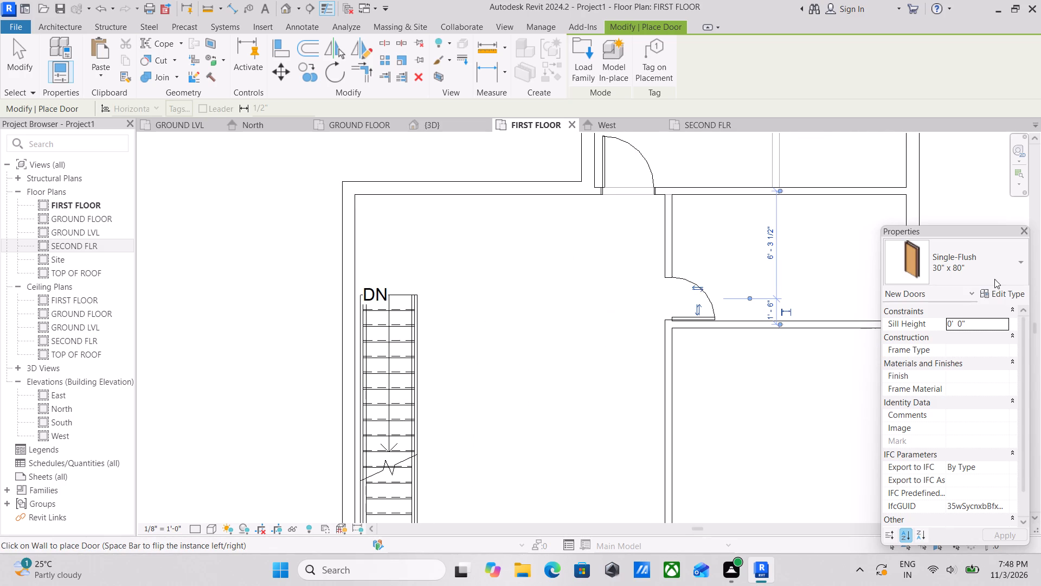
Place a 36" x 84" flush-panel wood door in the larger east room's west wall, about 1'-10" from its north partition, swinging into the room.
left_click(994, 279)
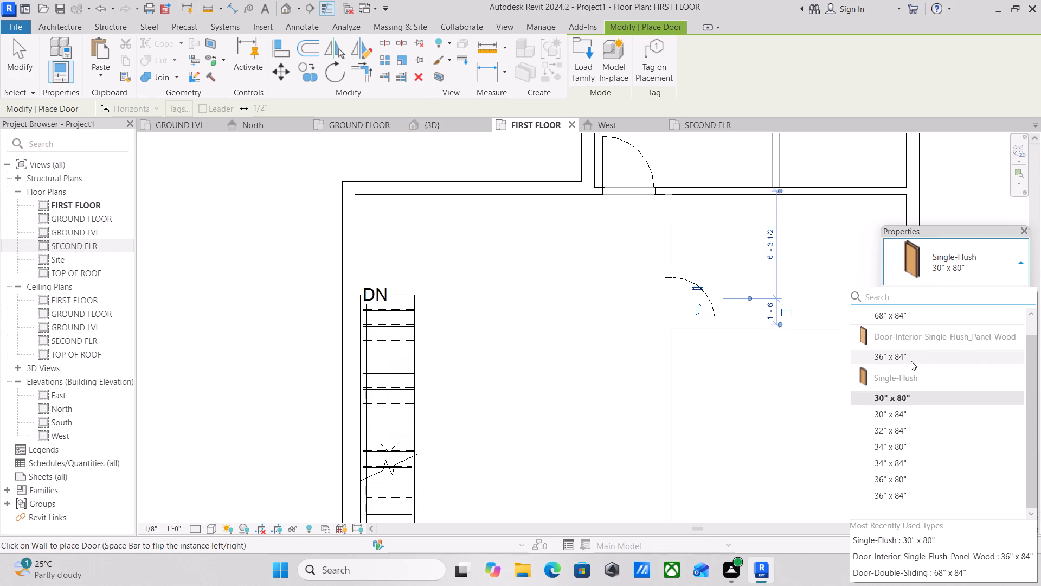
left_click(911, 361)
scroll(688, 348, "up", 1)
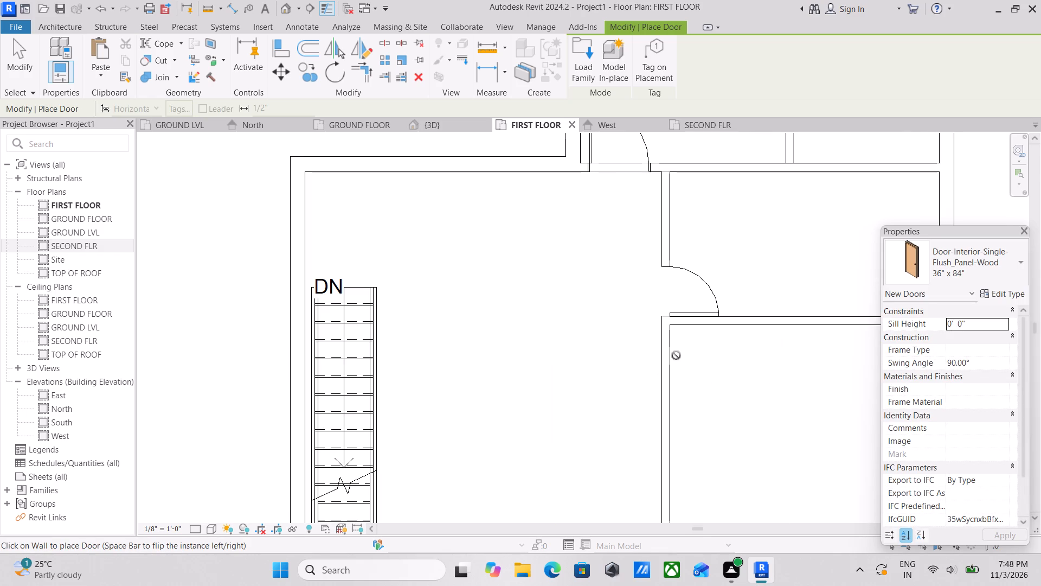
key("space")
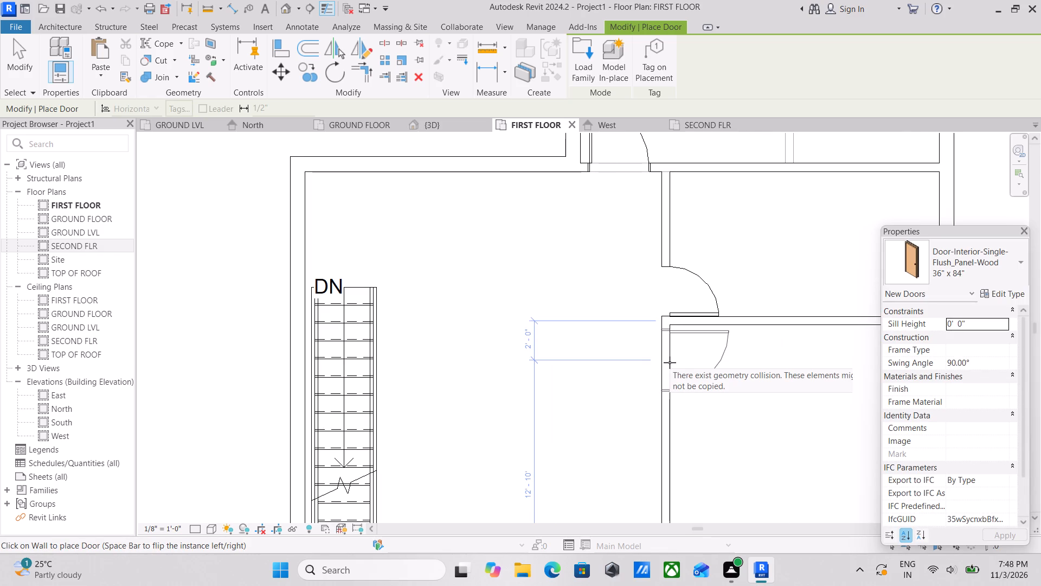
scroll(670, 362, "up", 4)
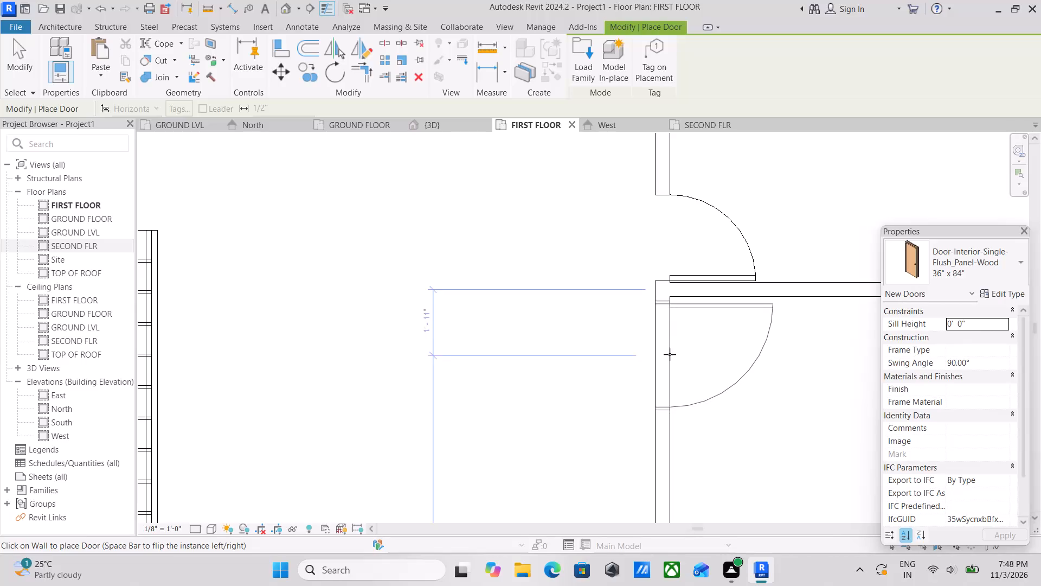
left_click(670, 352)
scroll(680, 351, "down", 4)
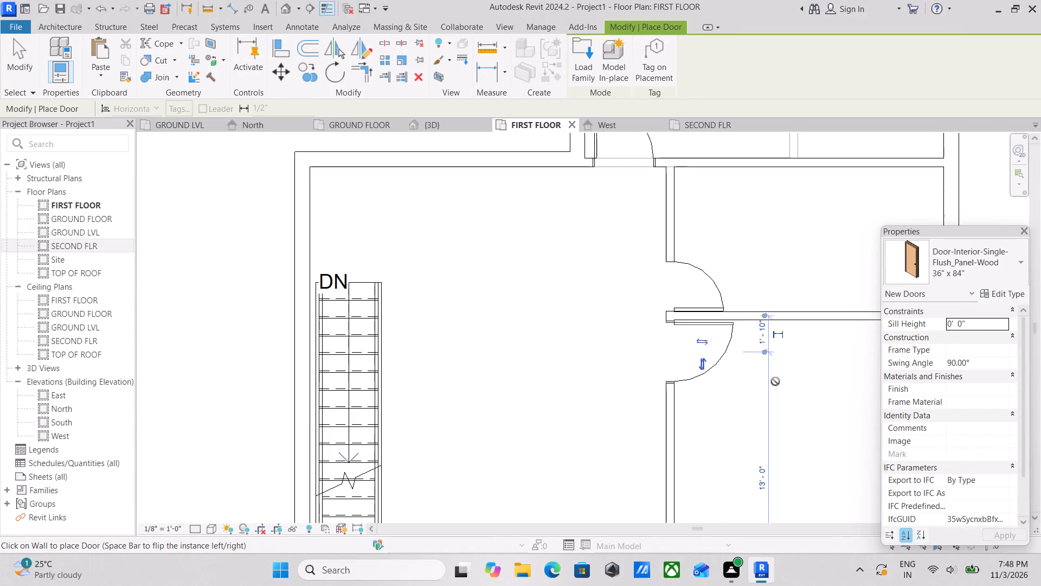
scroll(777, 381, "down", 1)
middle_click_drag(768, 381, 696, 353)
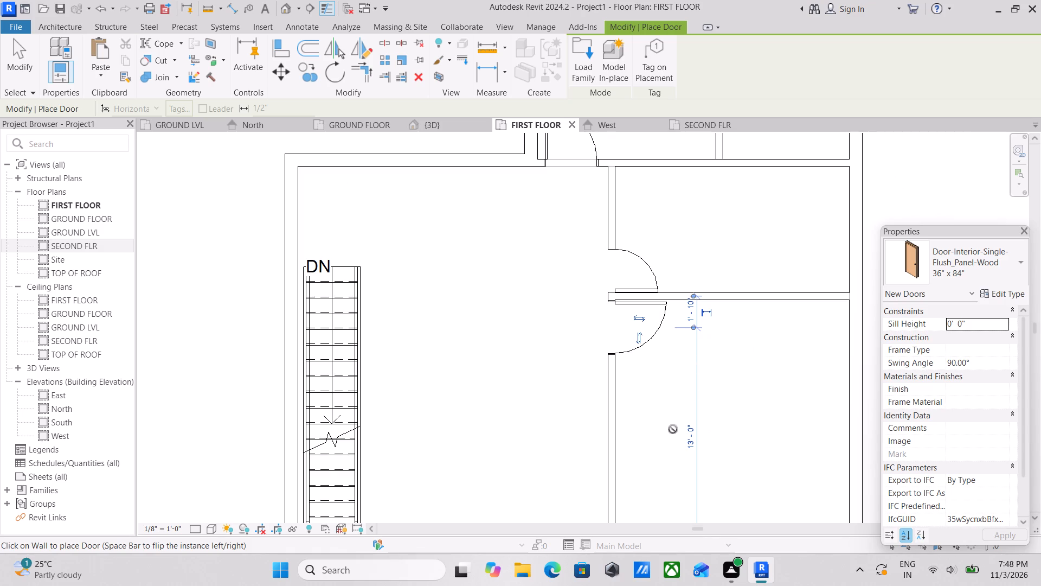
Nudge the flush-panel door in the stair hall's south wall westward until it sits about 3'-8" from the partition.
scroll(591, 468, "down", 4)
middle_click_drag(567, 375, 551, 218)
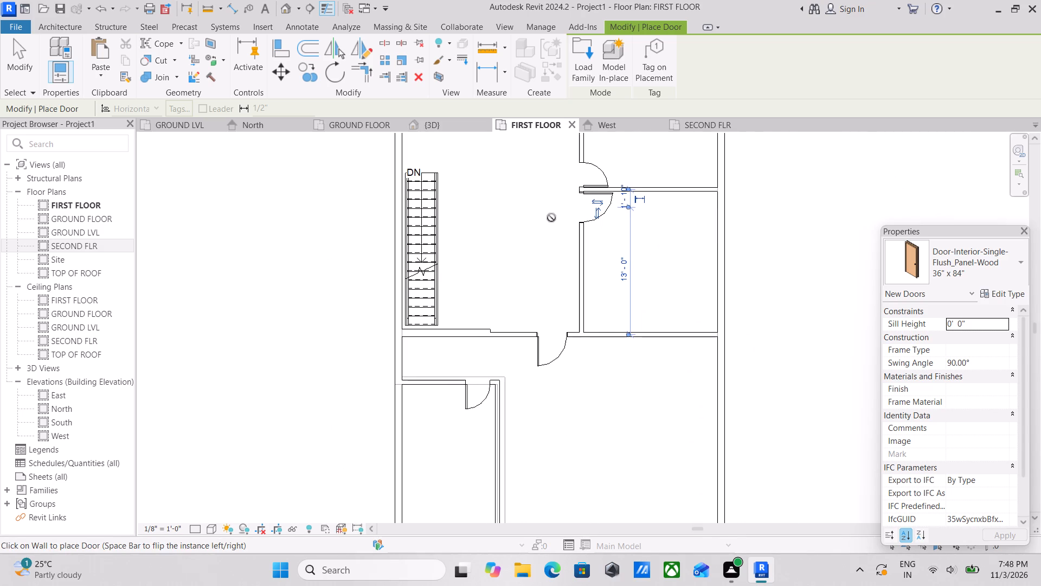
scroll(677, 398, "up", 2)
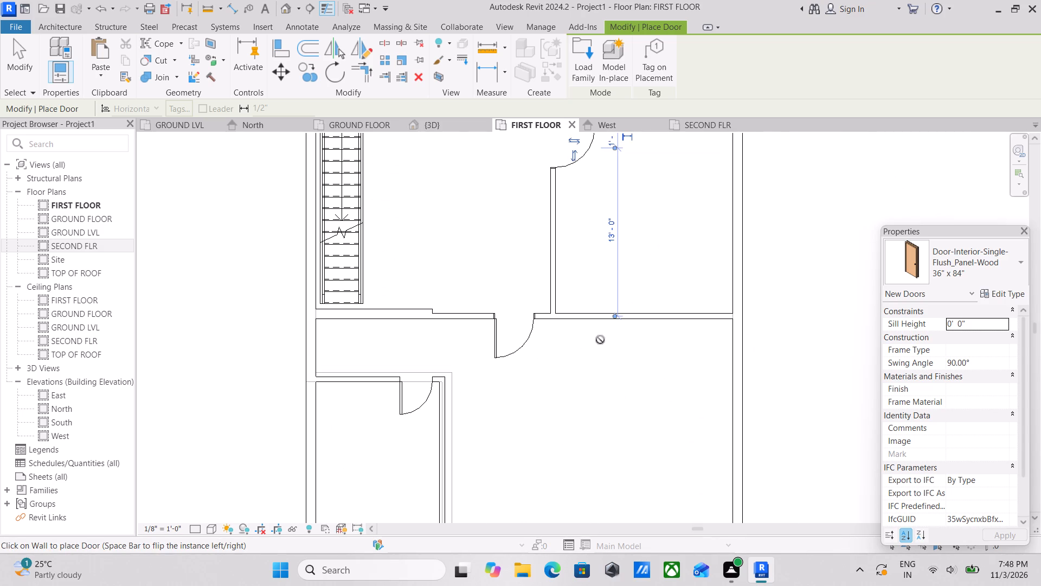
key("grave")
scroll(555, 331, "up", 2)
key("grave")
key("grave")
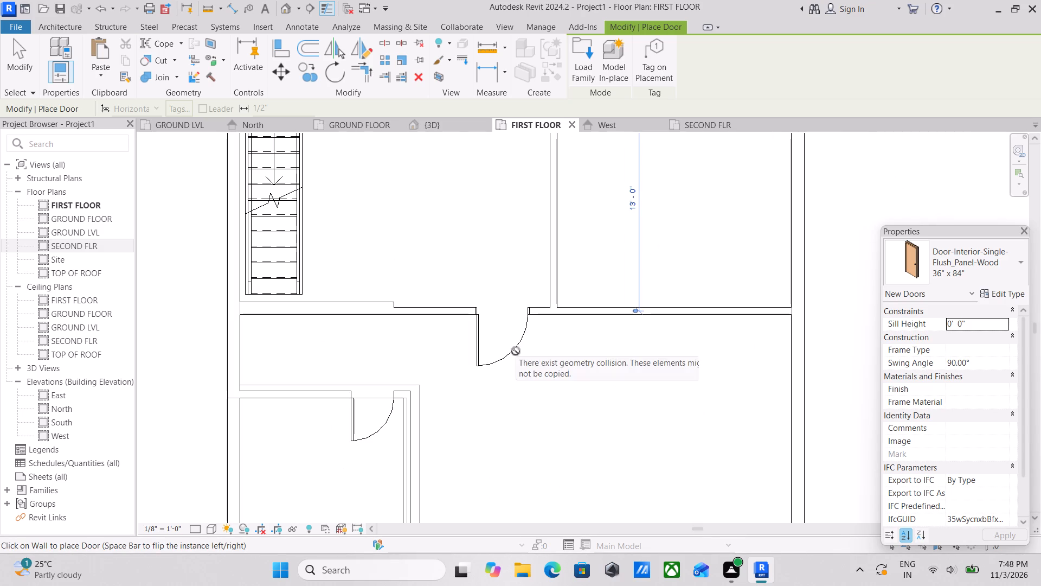
key("Escape")
key("Escape")
left_click(507, 355)
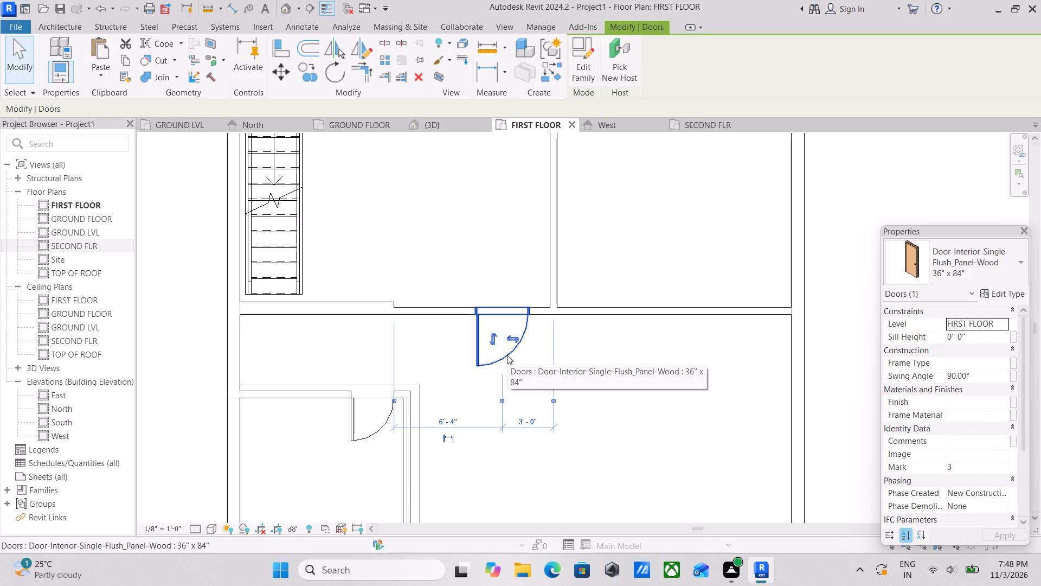
key("Left")
key("Left")
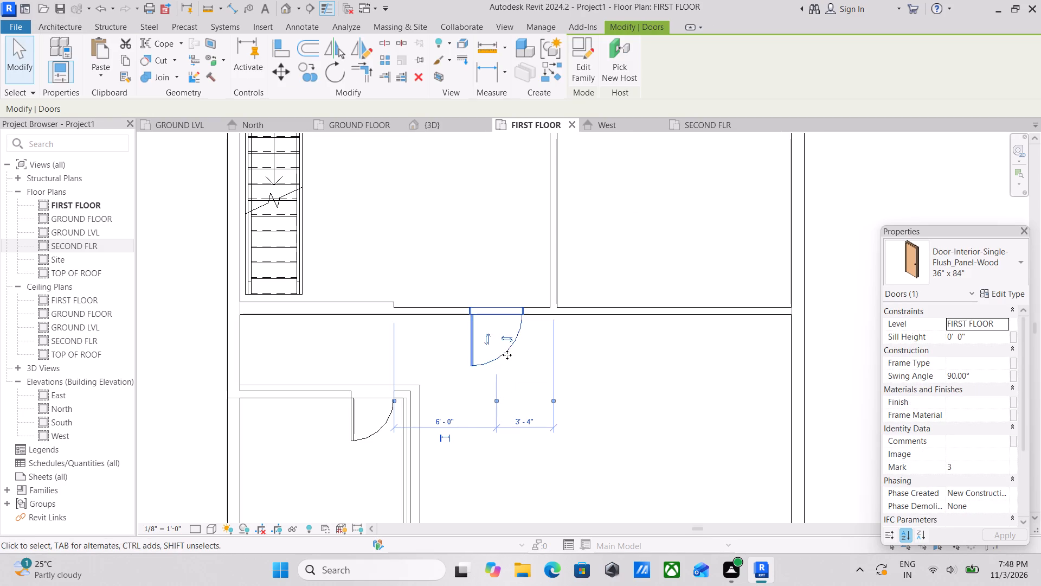
key("Left")
key("Left")
scroll(489, 346, "up", 2)
scroll(489, 346, "down", 3)
middle_click_drag(489, 346, 586, 334)
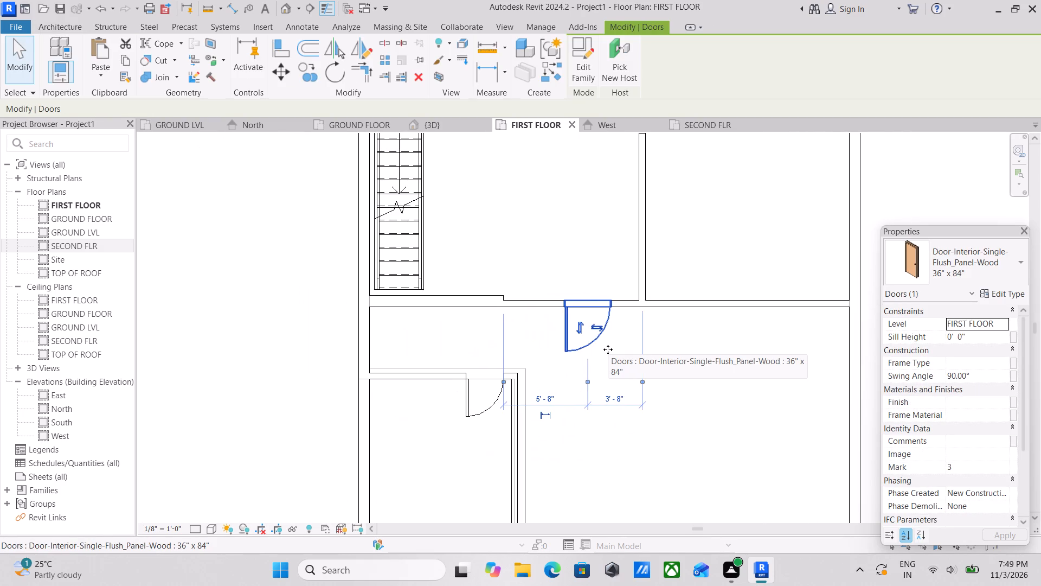
key("Escape")
Review the door layout across the FIRST FLOOR plan and check the building in the 3D view.
scroll(624, 354, "down", 3)
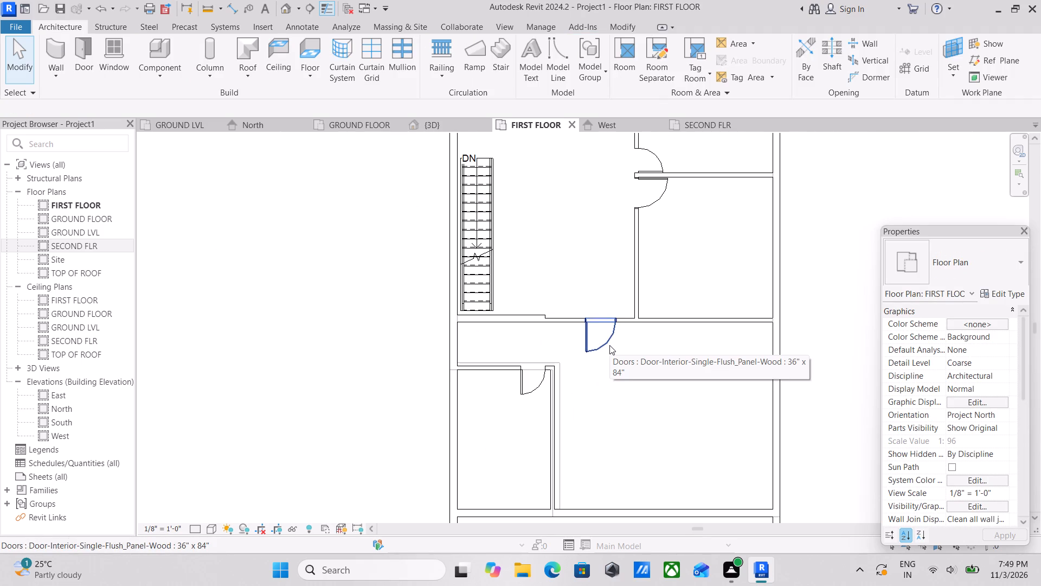
scroll(609, 345, "down", 5)
middle_click_drag(609, 345, 625, 367)
scroll(670, 297, "up", 3)
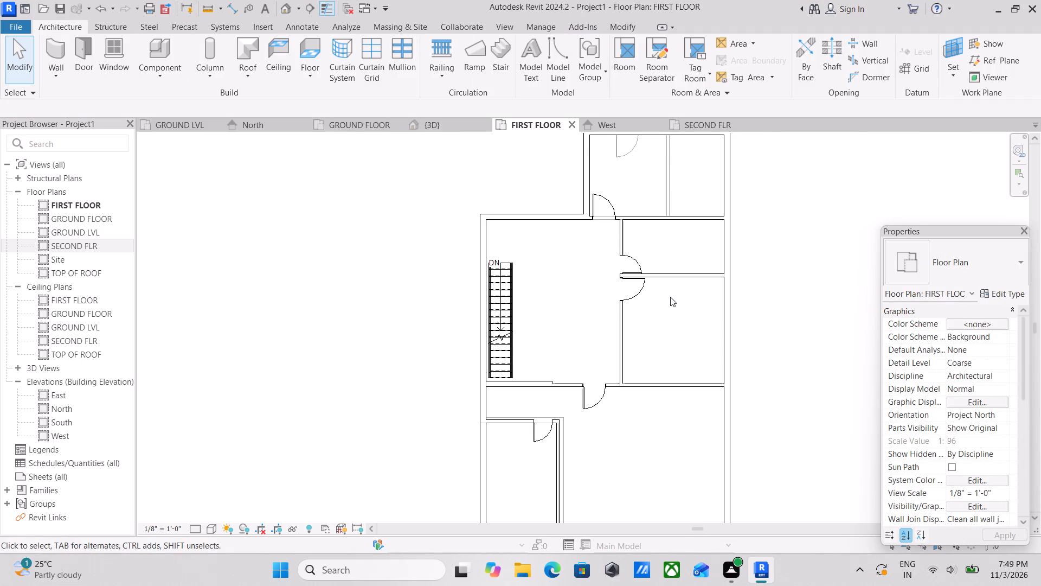
scroll(669, 291, "down", 3)
middle_click_drag(665, 324, 649, 381)
scroll(649, 381, "up", 1)
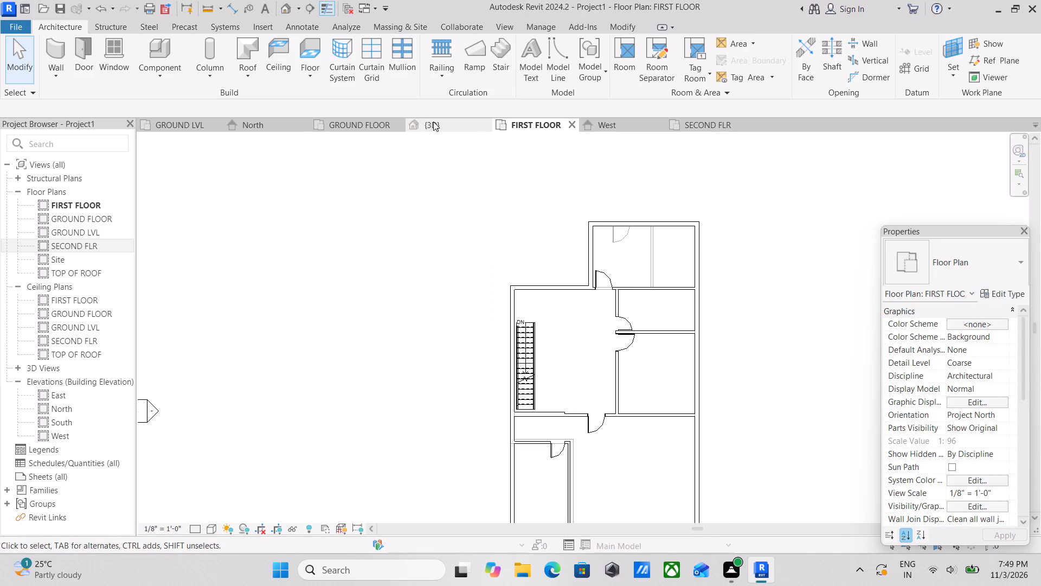
left_click(433, 122)
scroll(586, 267, "down", 1)
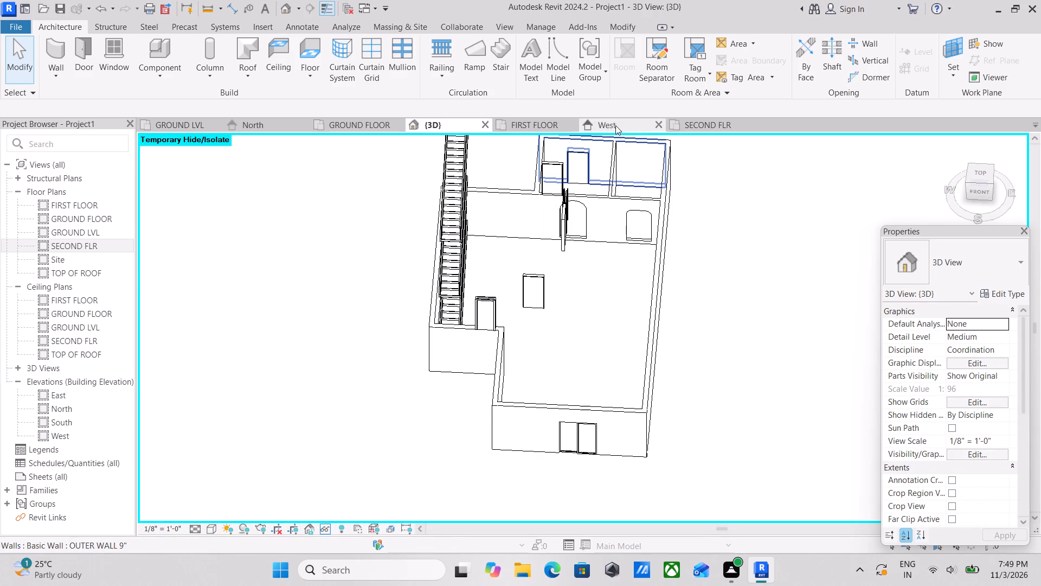
Start an architectural floor on the GROUND FLOOR plan and open the type properties of the Generic - 12" floor.
left_click(327, 127)
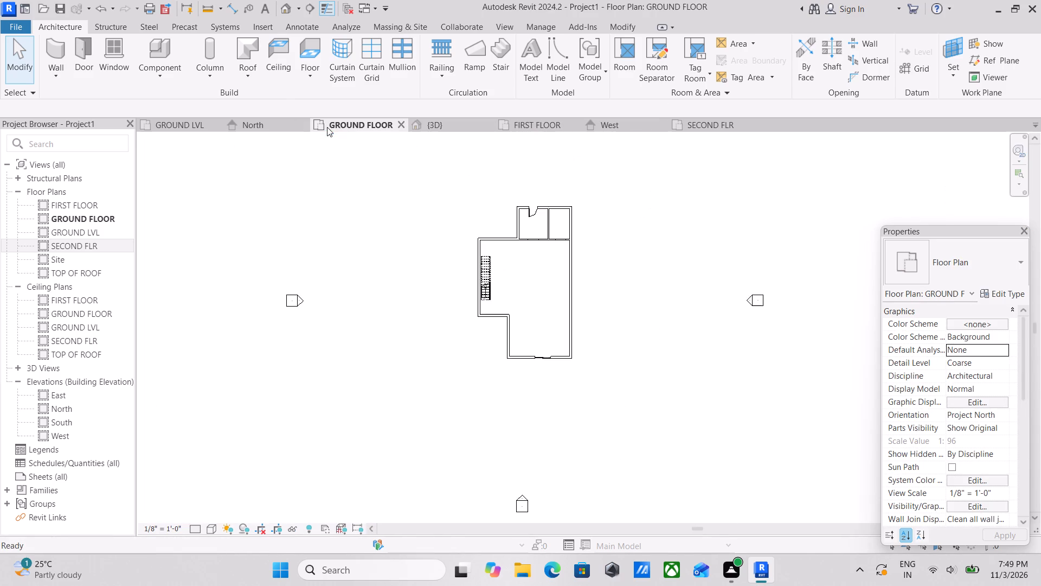
scroll(549, 341, "up", 3)
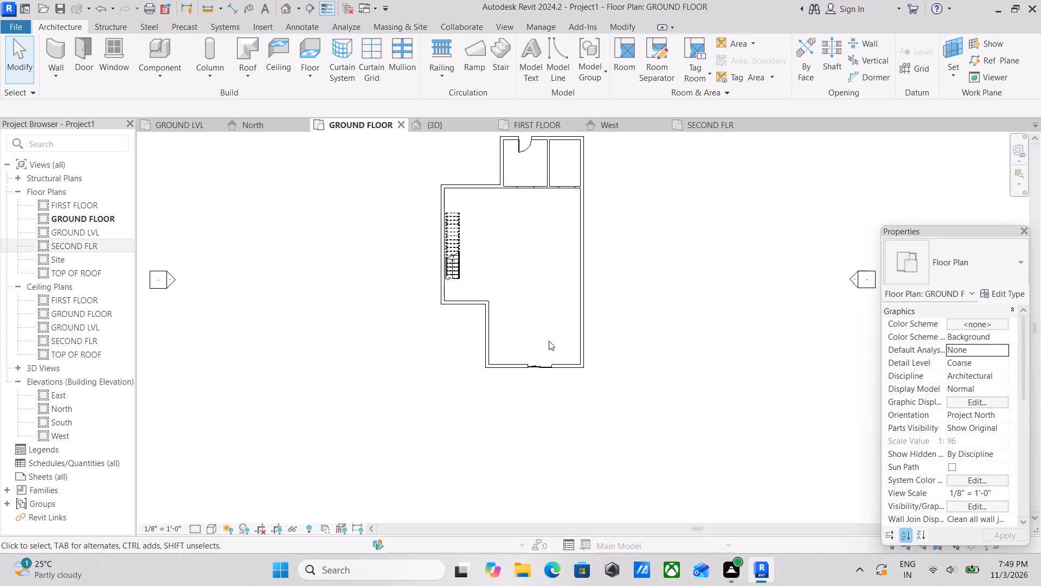
scroll(493, 389, "up", 2)
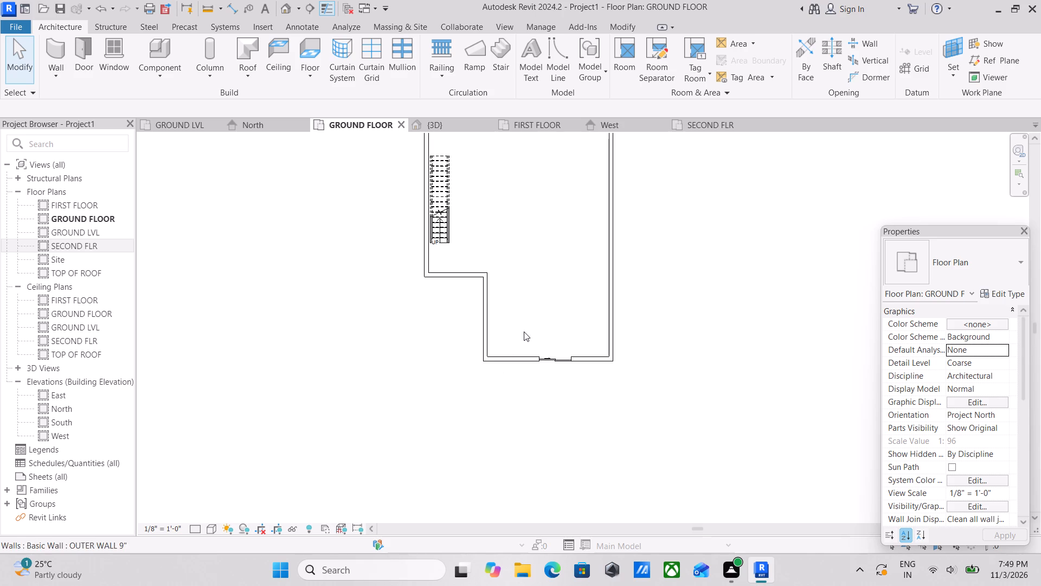
middle_click_drag(526, 328, 555, 436)
scroll(548, 397, "up", 1)
scroll(588, 361, "down", 2)
middle_click_drag(588, 361, 594, 386)
scroll(594, 386, "up", 1)
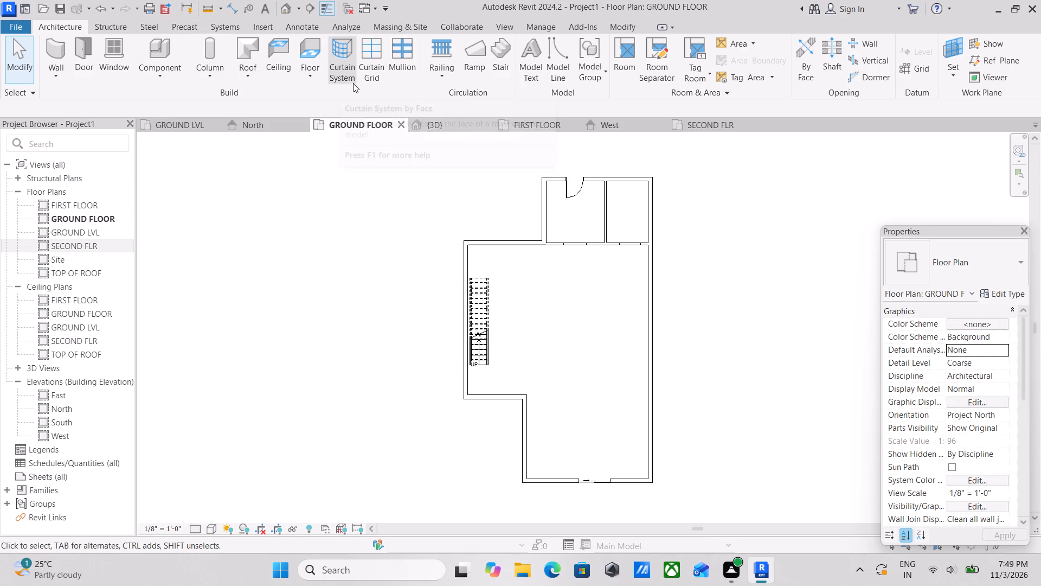
left_click(320, 75)
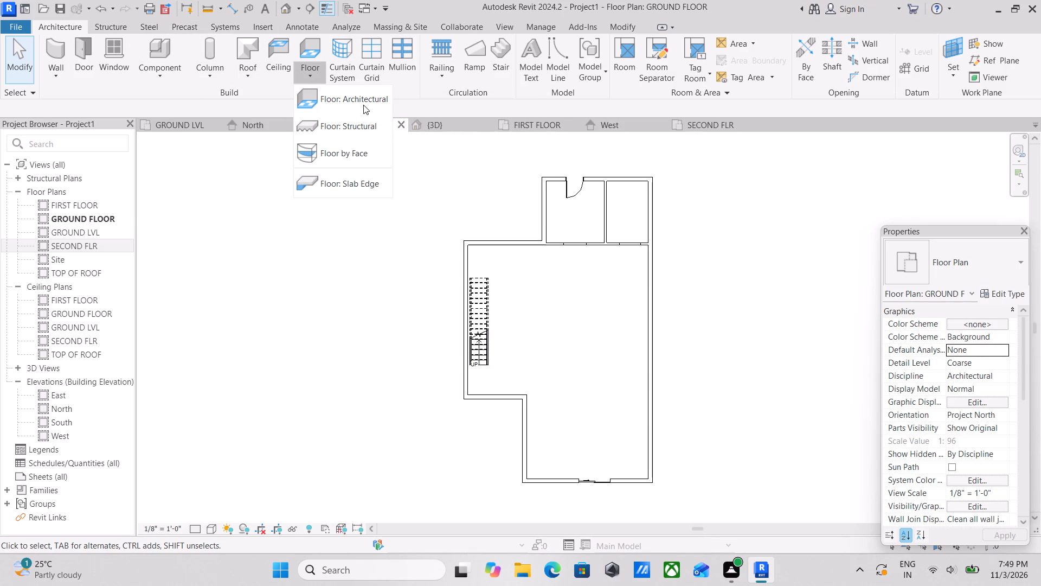
left_click(363, 105)
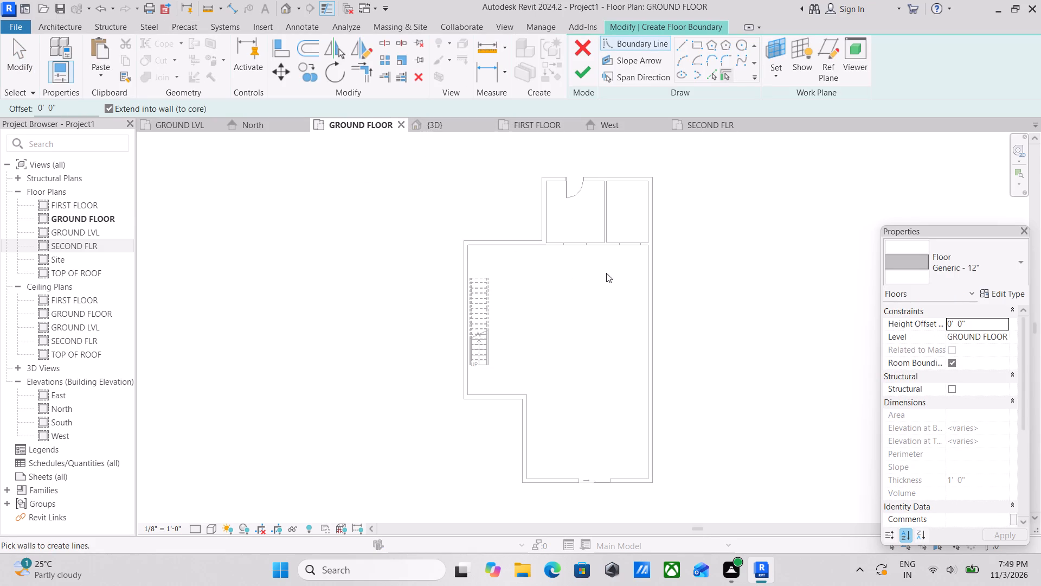
left_click(994, 294)
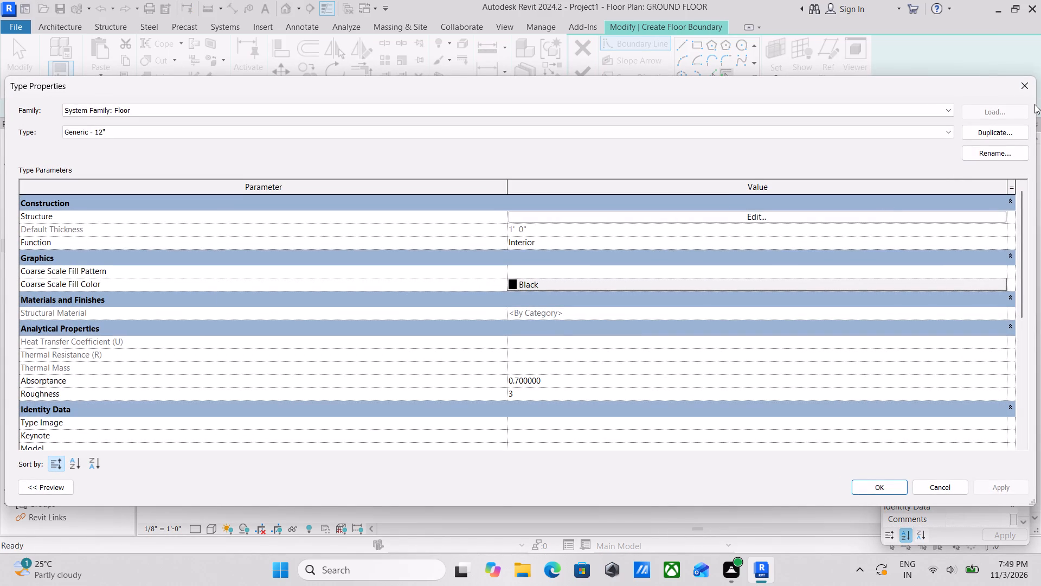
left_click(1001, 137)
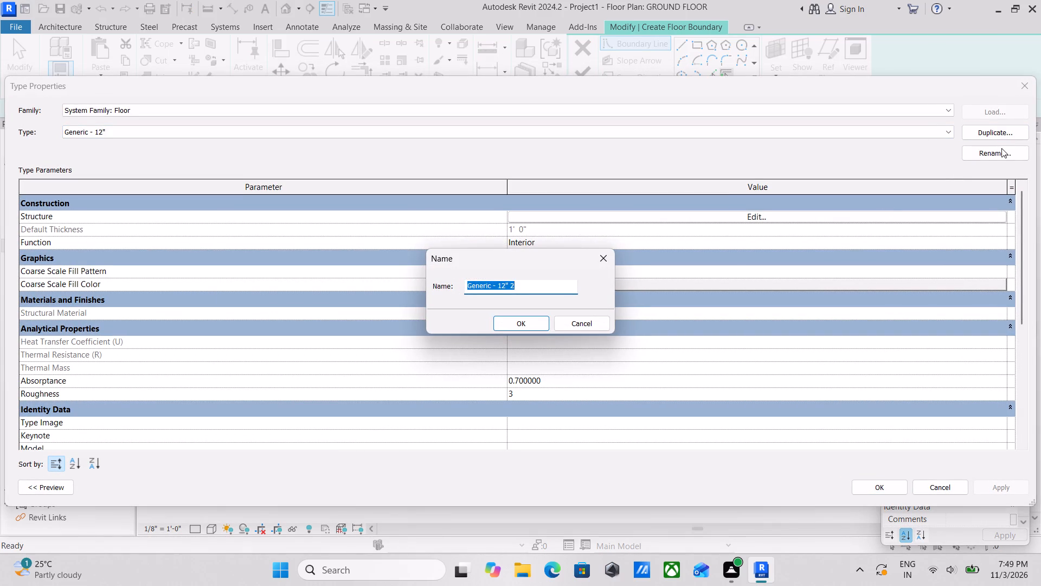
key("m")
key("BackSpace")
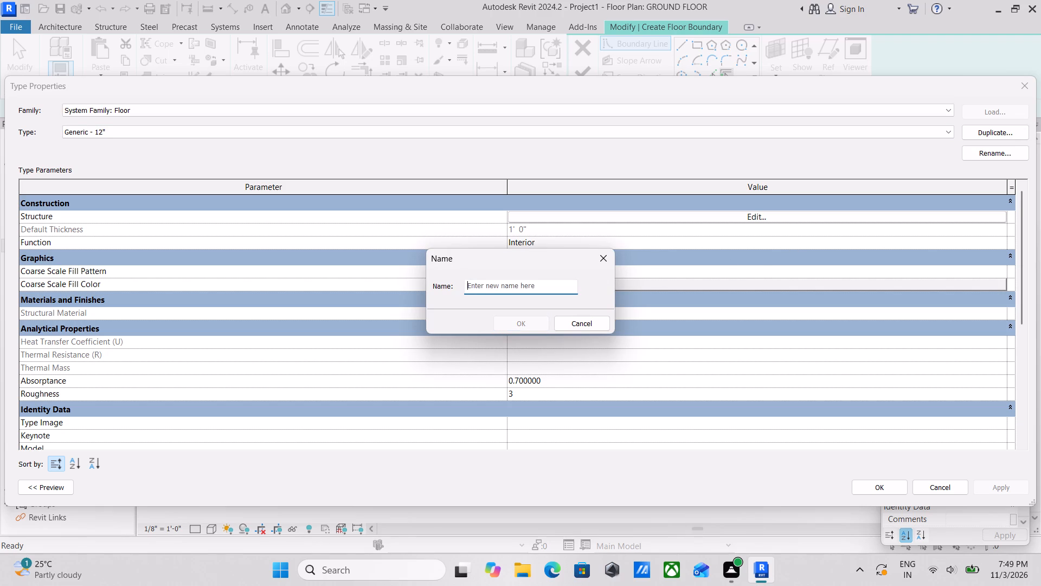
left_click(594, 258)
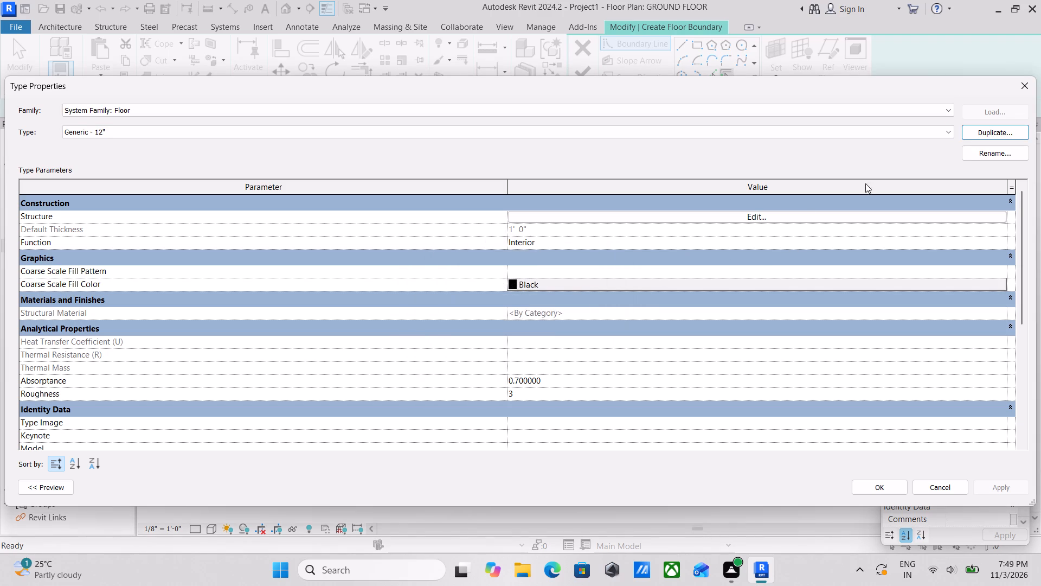
Duplicate the Generic - 12" floor type under the name MARBLE 1'.
left_click(1003, 130)
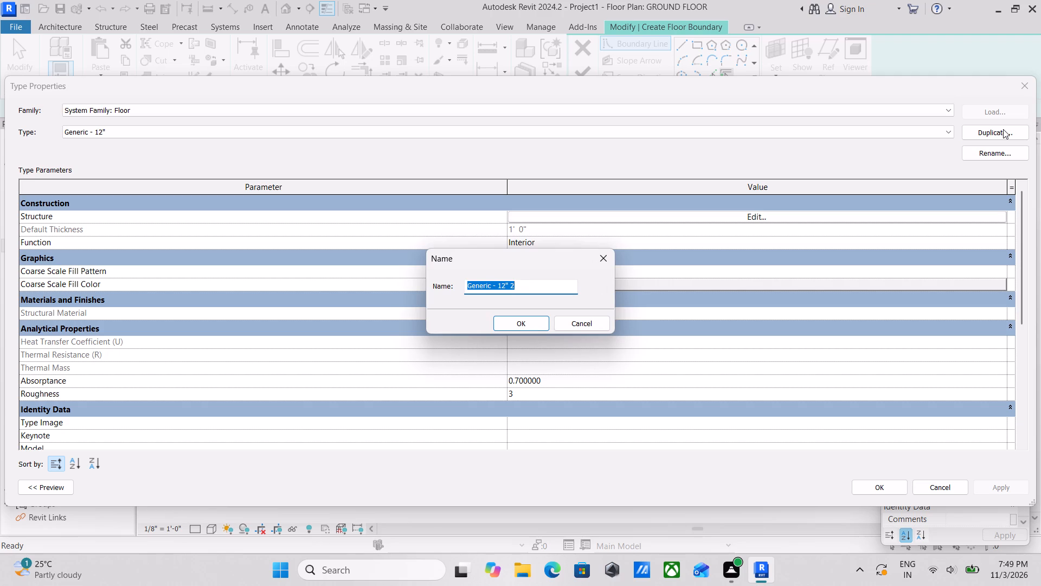
type("marble")
key("space")
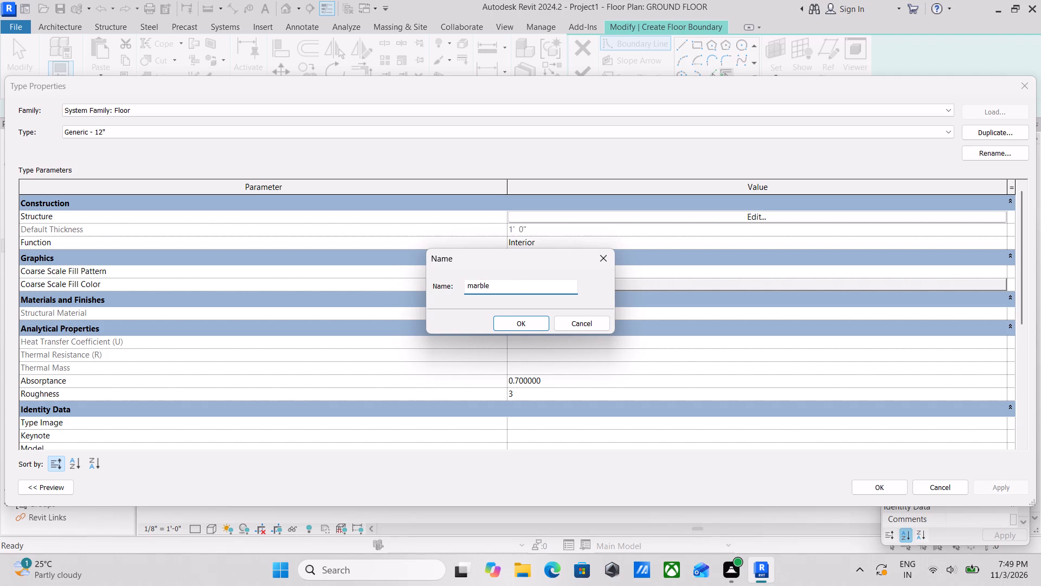
key("BackSpace")
key("BackSpace")
key("BackSpace")
key("BackSpace")
key("BackSpace")
key("BackSpace")
key("BackSpace")
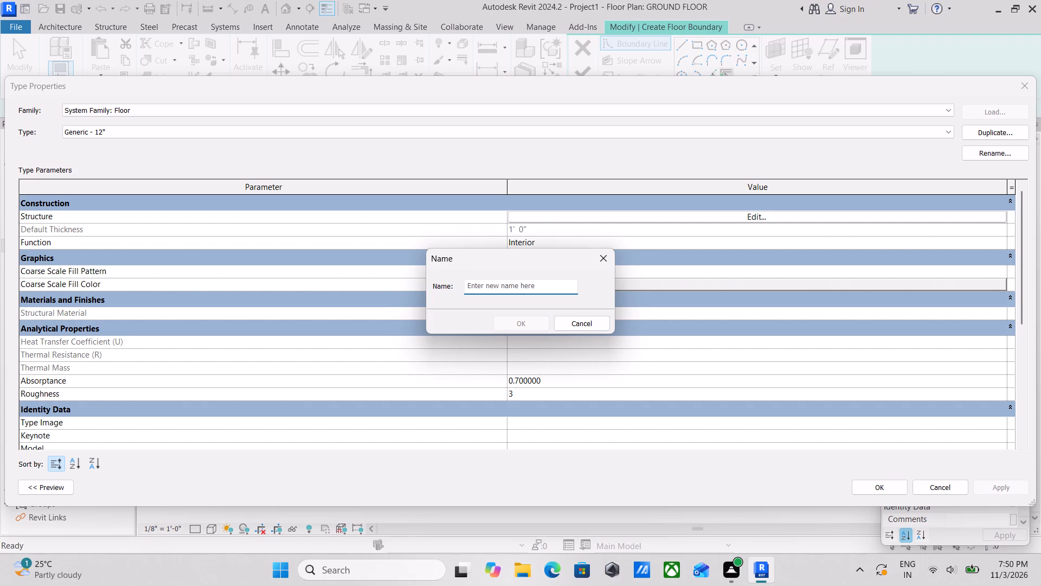
type("ma")
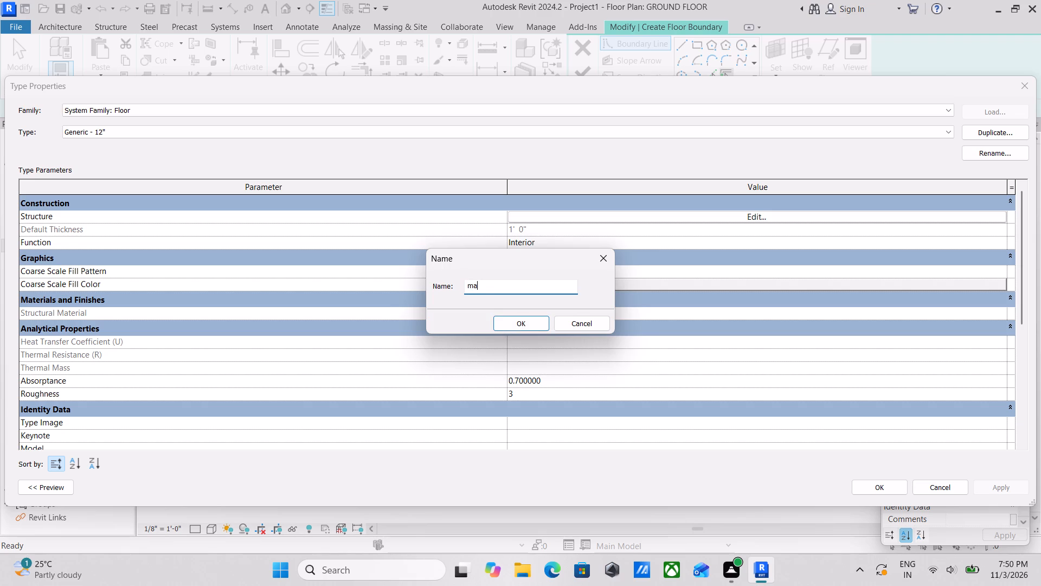
key("BackSpace")
key("BackSpace")
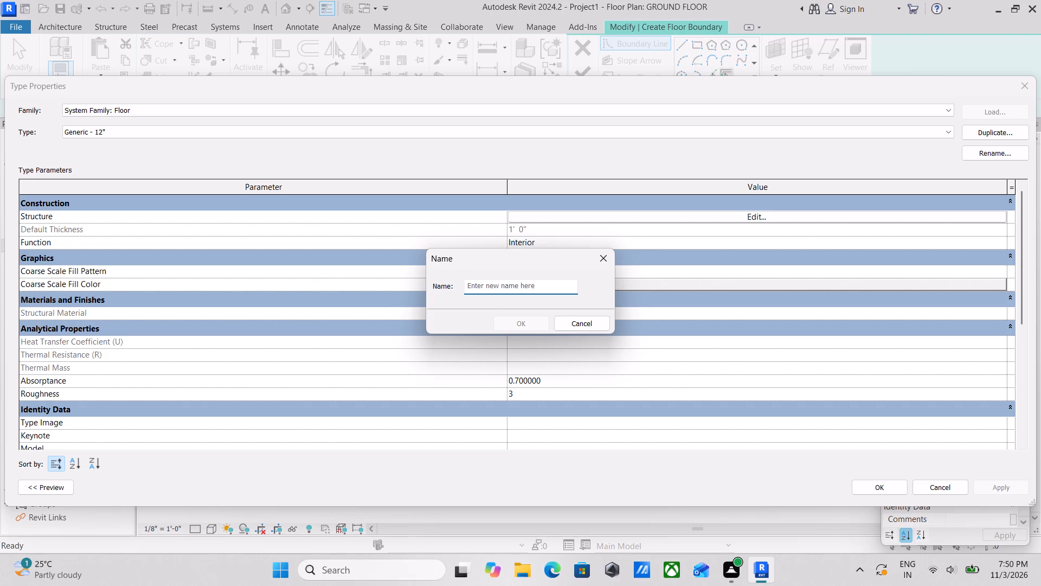
type("MA")
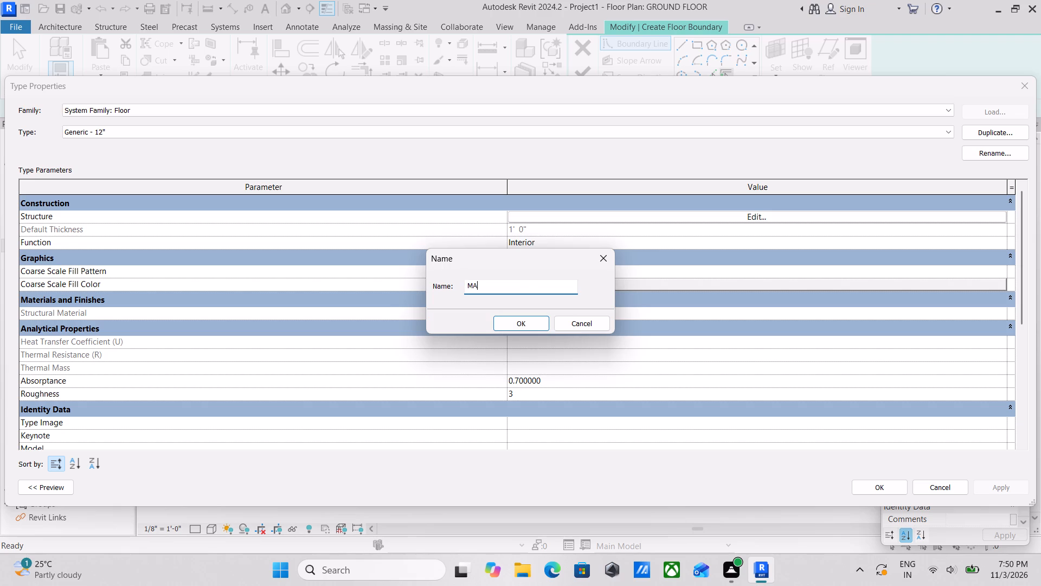
type("RB")
type("LE")
key("space")
key("1")
key("apostrophe")
left_click(506, 321)
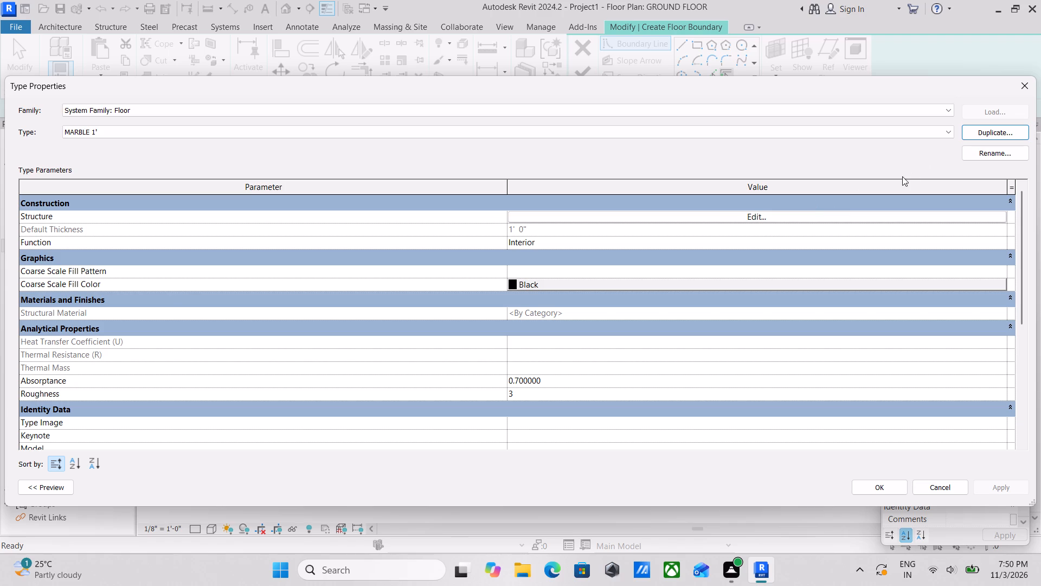
Create a new material named MARBLE MATERIAL from the structure layer's material setting in the MARBLE 1' floor assembly.
left_click(719, 220)
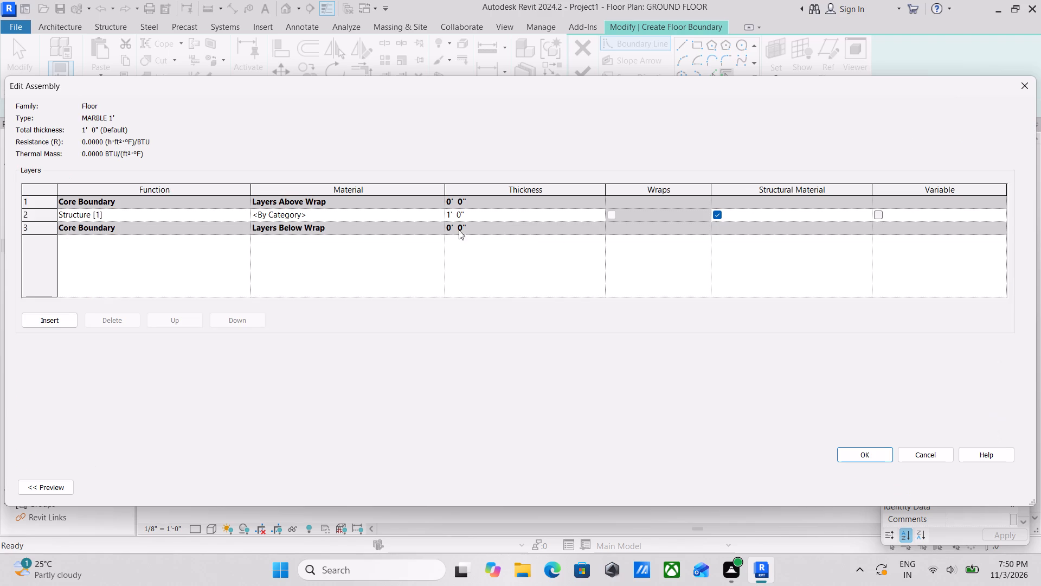
left_click(416, 215)
left_click(440, 212)
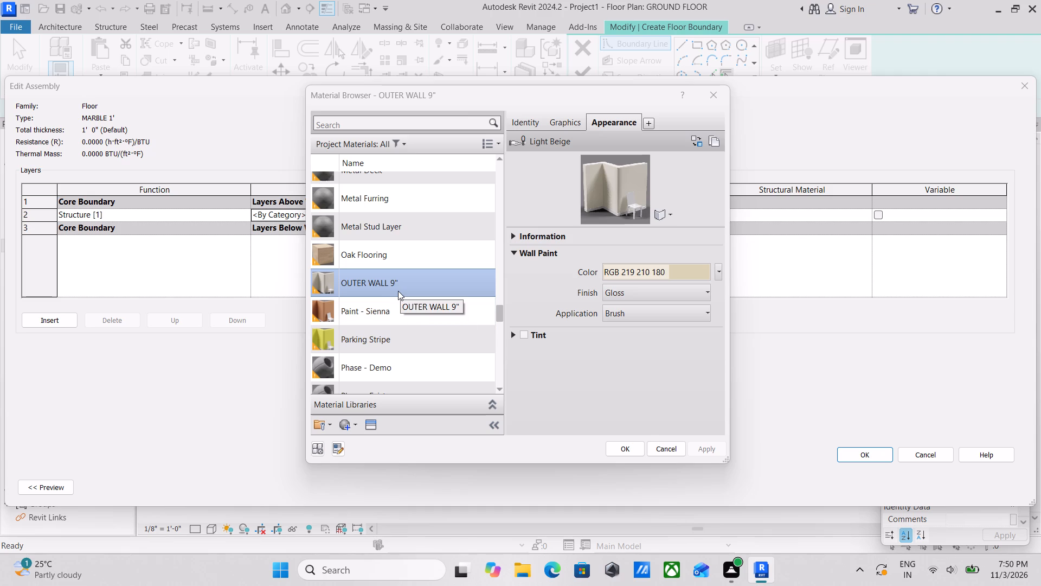
left_click(344, 433)
left_click(352, 438)
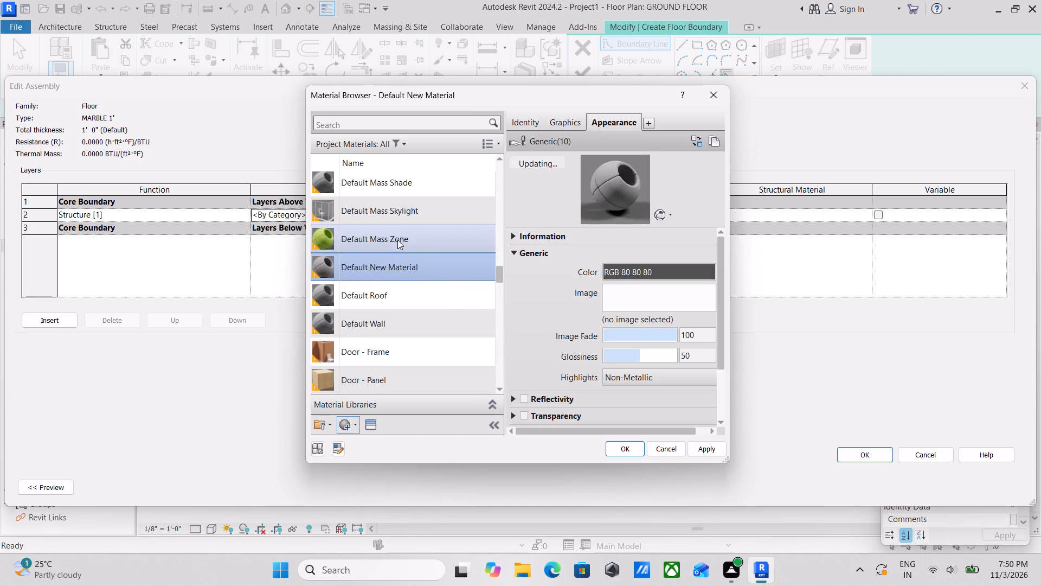
right_click(395, 264)
left_click(427, 310)
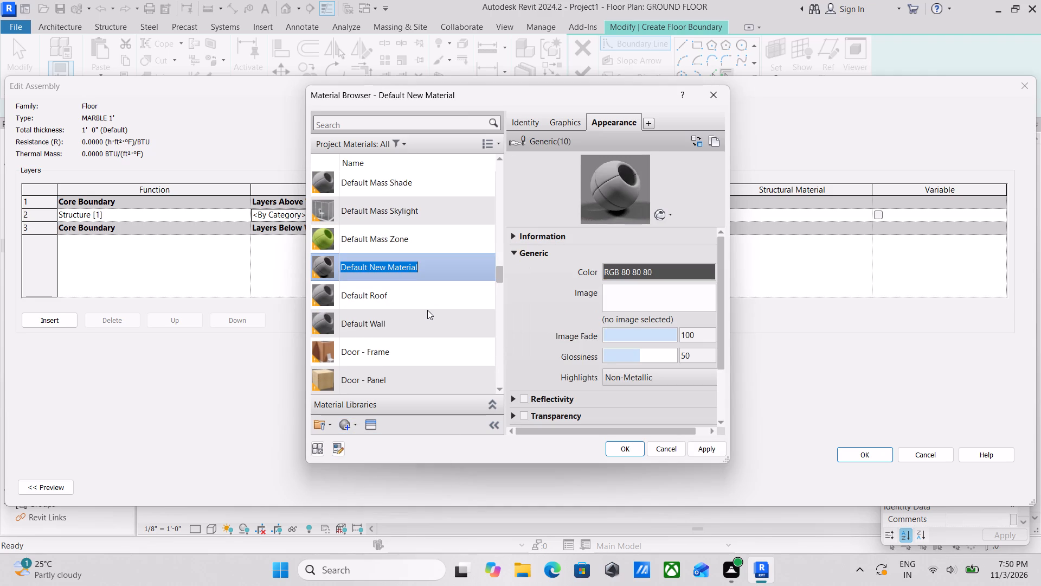
type("MARBLE MATER")
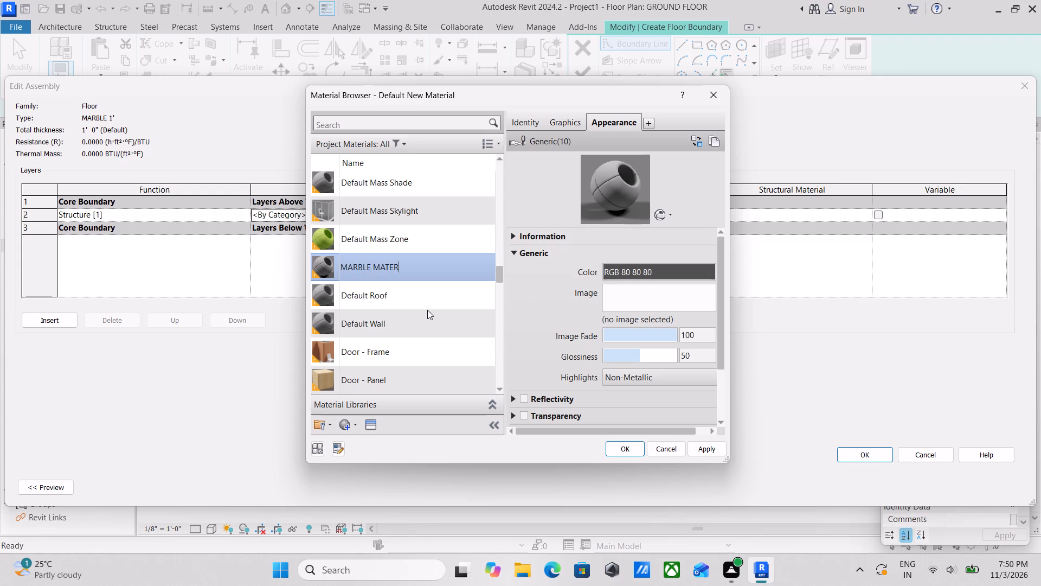
type("IAL")
left_click(461, 267)
Browse the Appearance Library's Flooring categories, including Stone, Tile, Vinyl, Carpet and Wood, for an appearance suited to MARBLE MATERIAL.
left_click(370, 421)
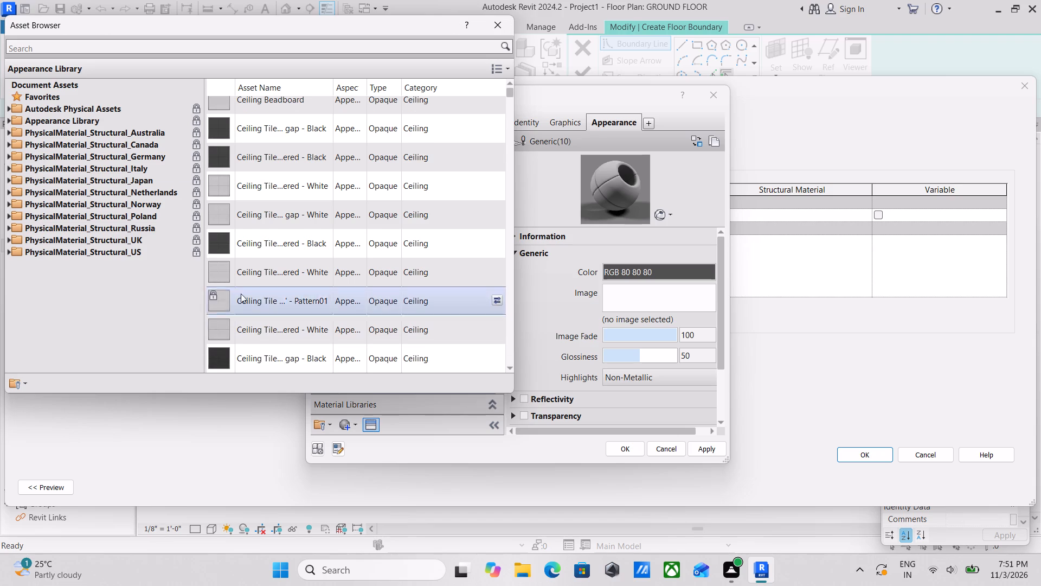
left_click(6, 117)
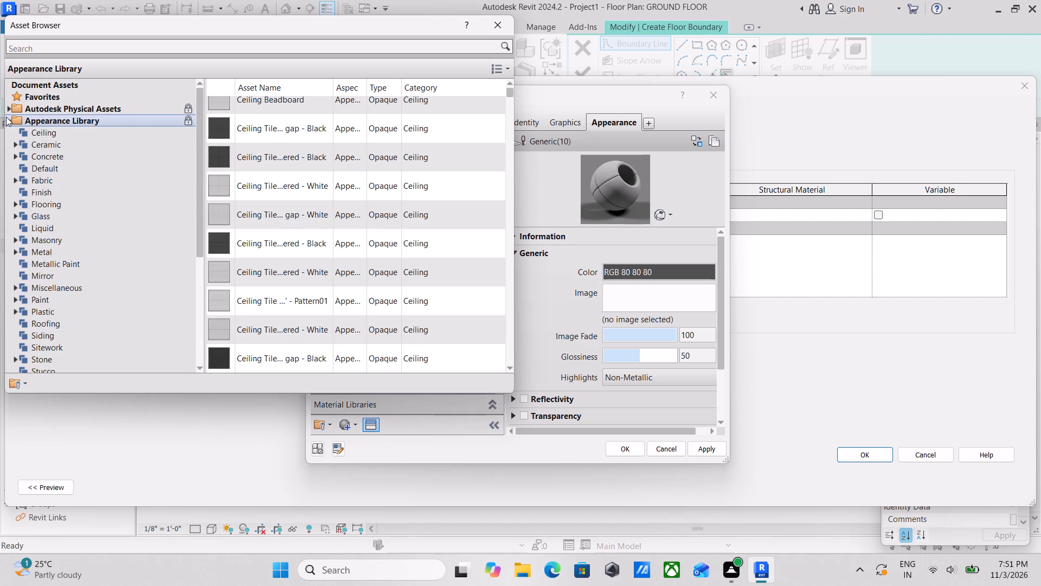
left_click(6, 117)
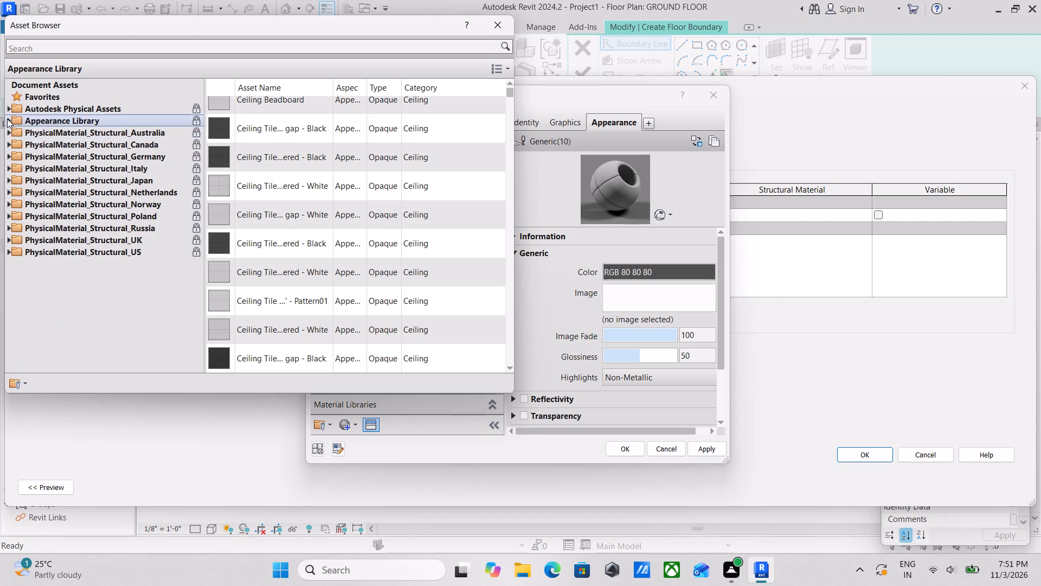
left_click(7, 119)
scroll(22, 308, "down", 1)
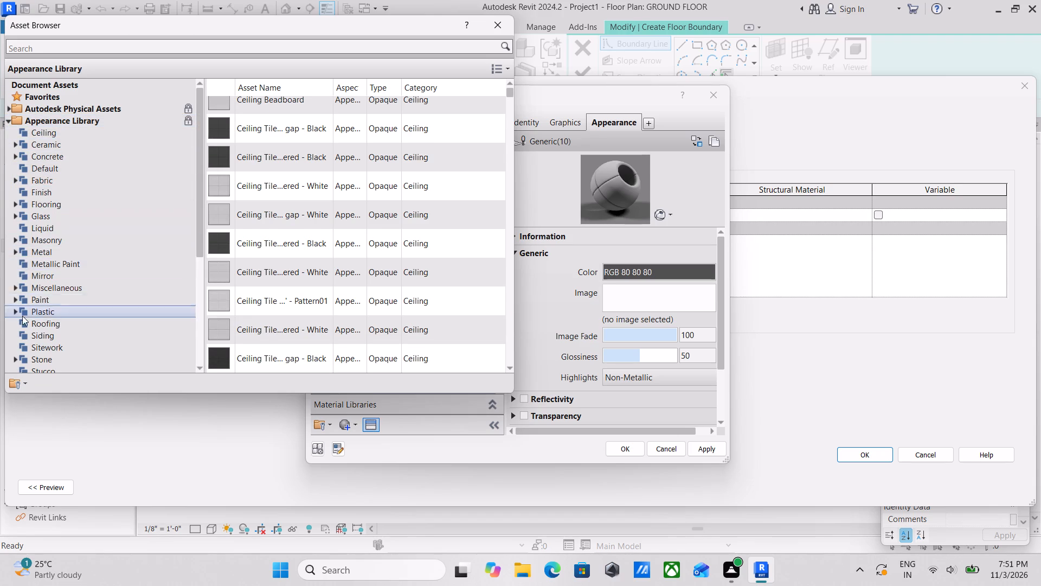
scroll(27, 313, "down", 1)
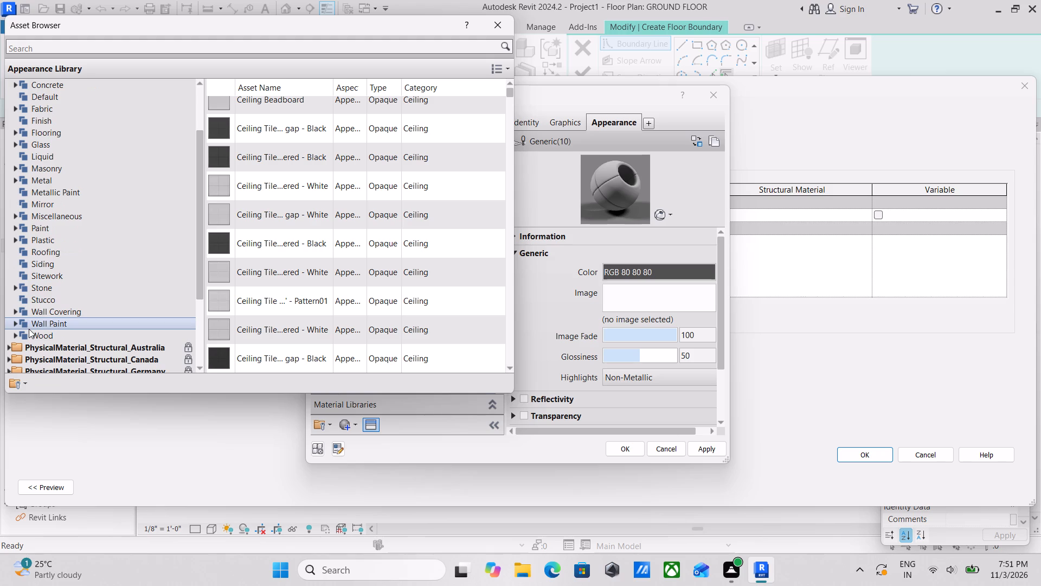
scroll(37, 254, "up", 3)
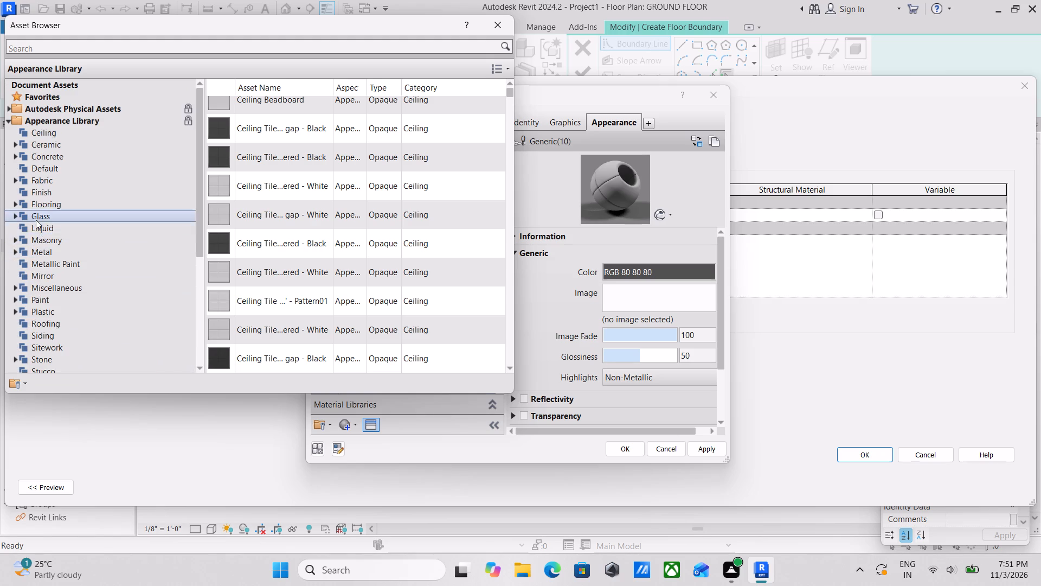
scroll(38, 238, "down", 3)
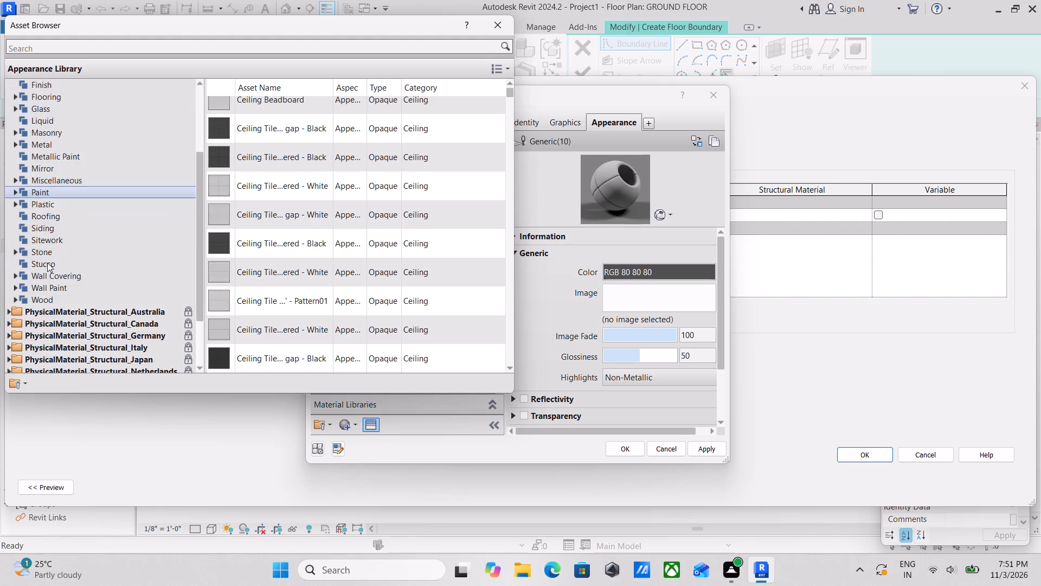
scroll(47, 263, "up", 4)
scroll(36, 260, "down", 3)
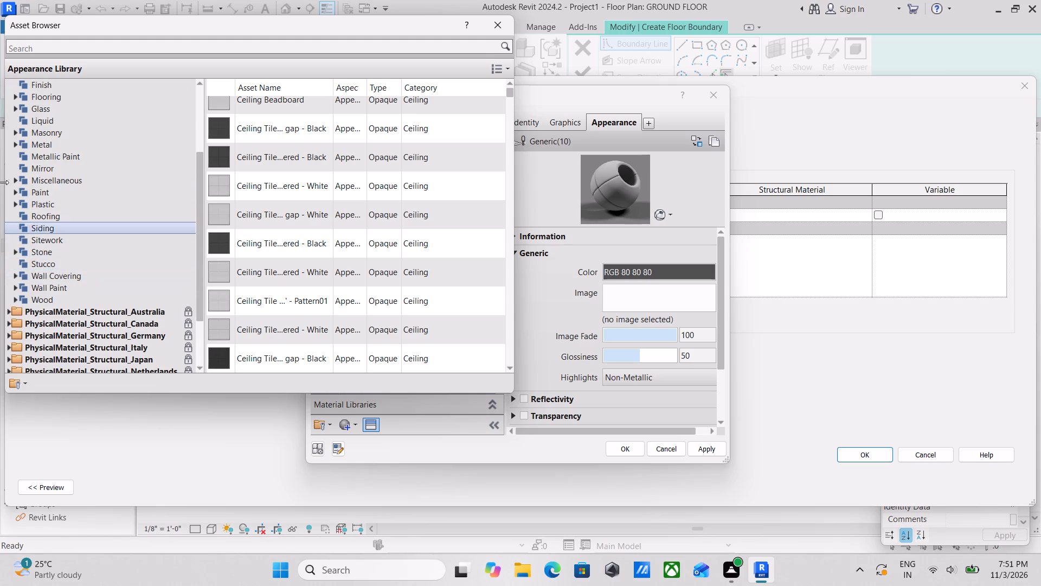
scroll(14, 155, "up", 1)
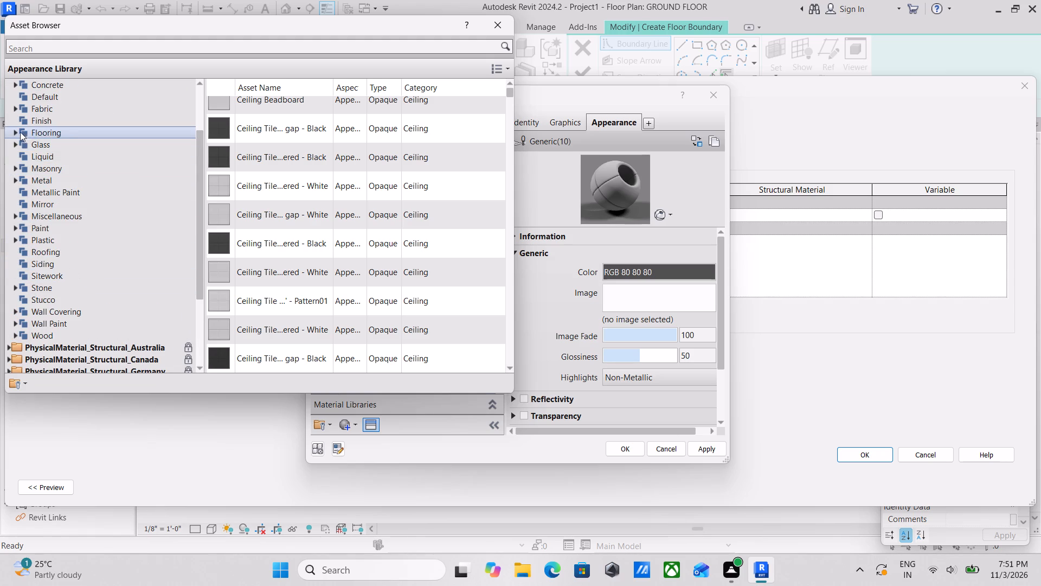
left_click(17, 131)
left_click(46, 157)
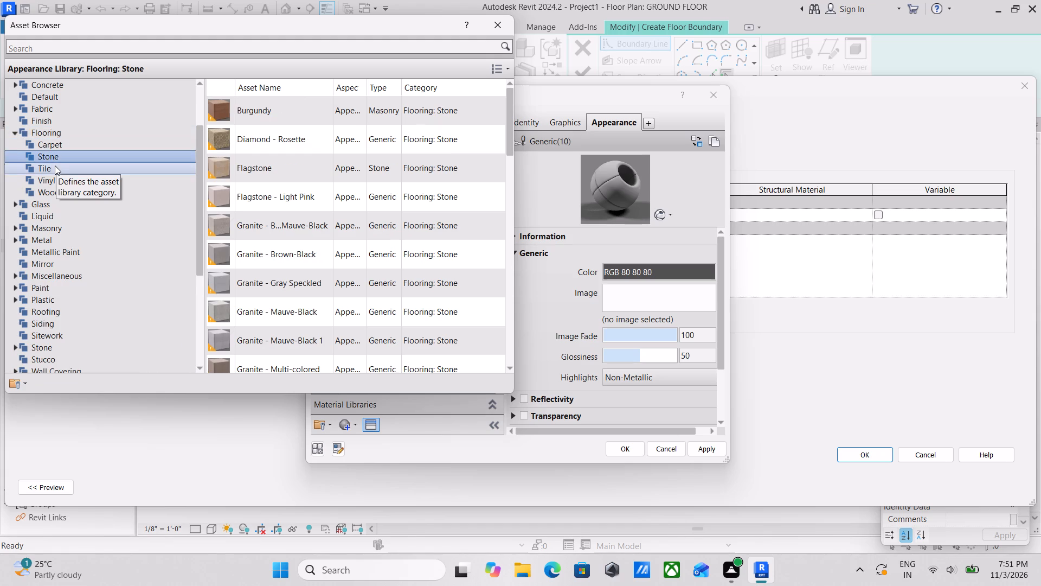
scroll(45, 178, "up", 1)
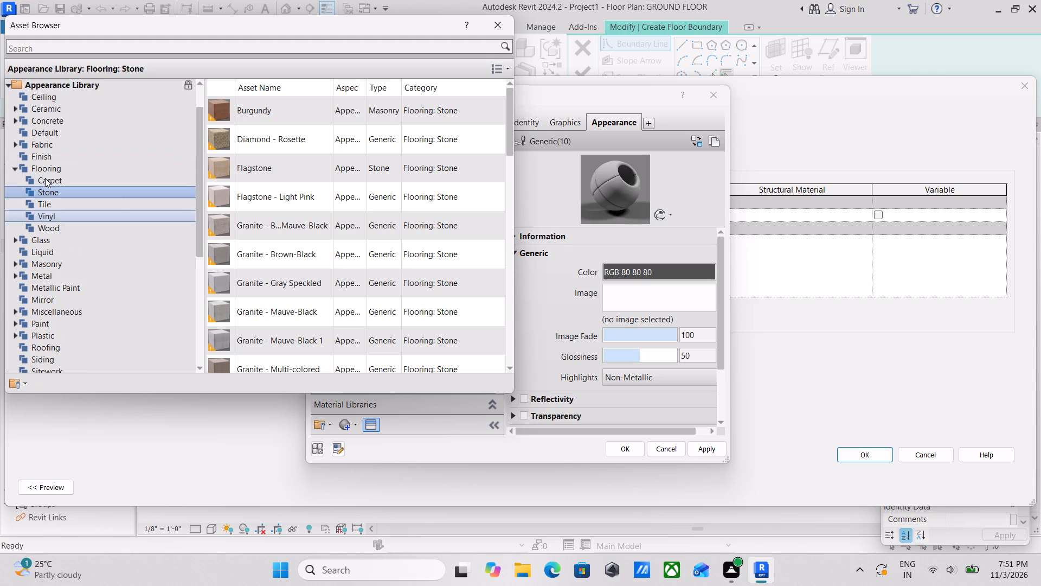
left_click(46, 206)
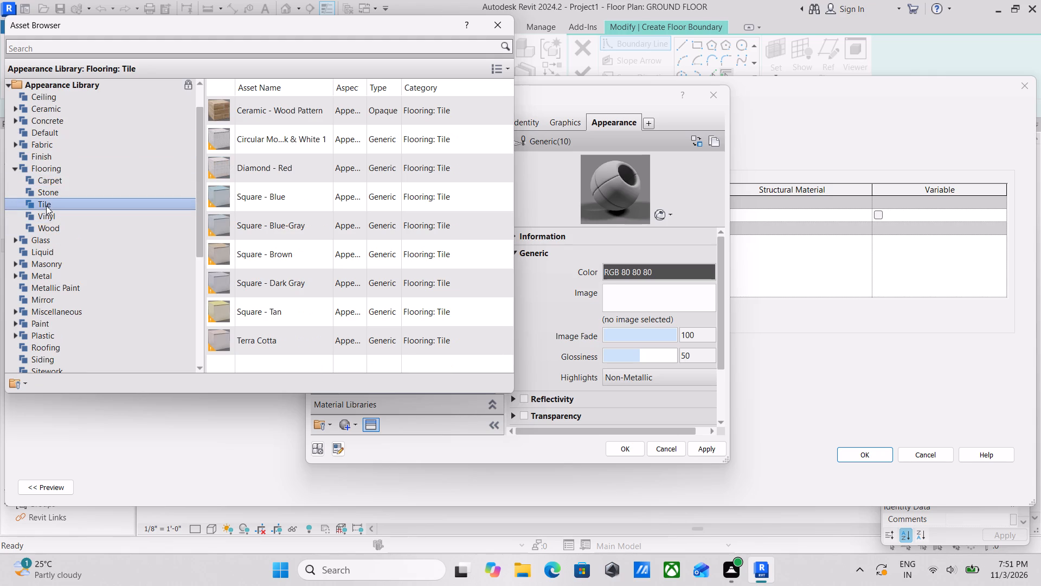
scroll(730, 316, "down", 2)
left_click(61, 213)
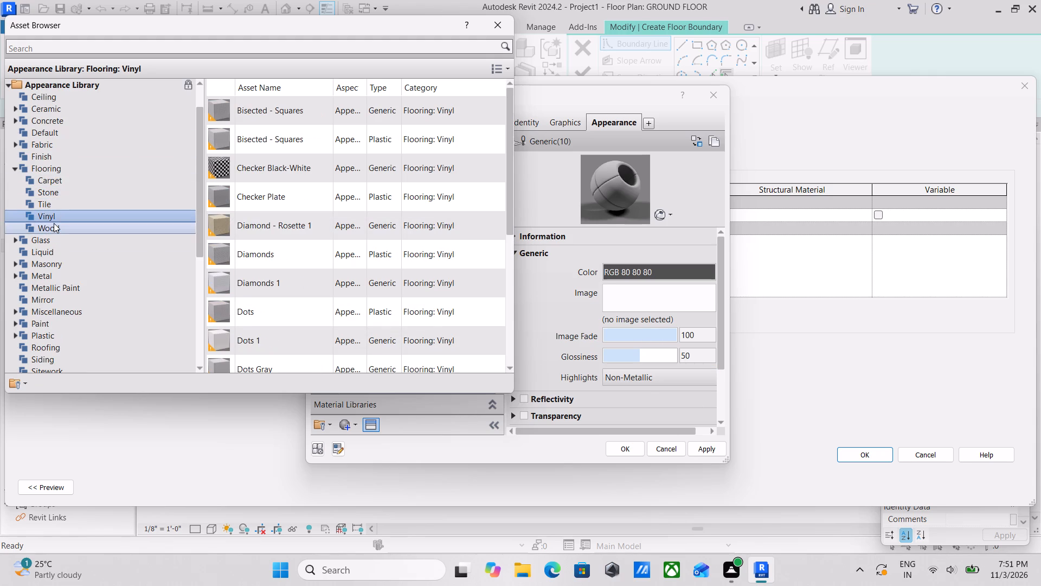
double_click(54, 223)
double_click(50, 201)
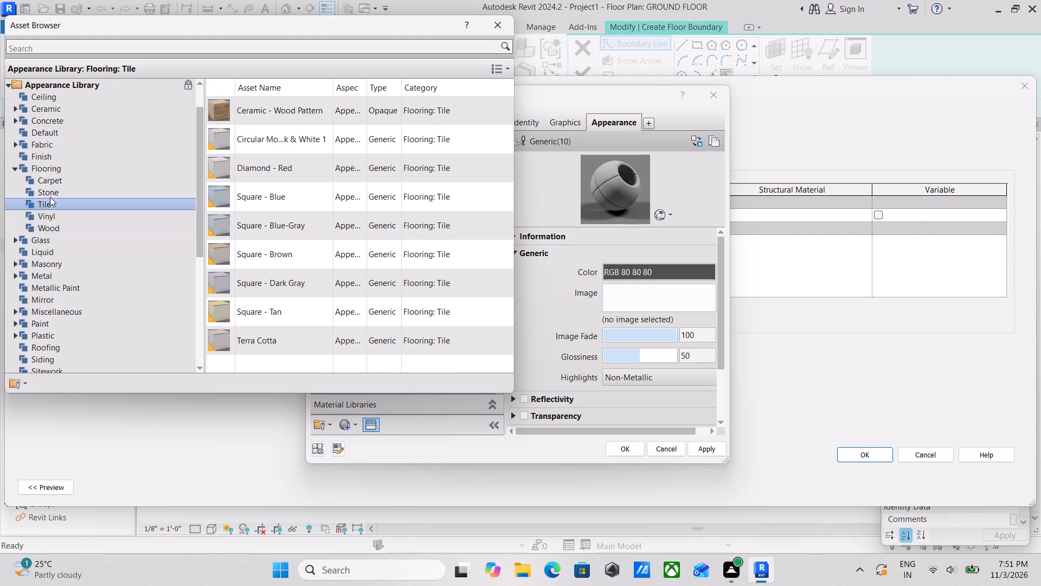
double_click(51, 193)
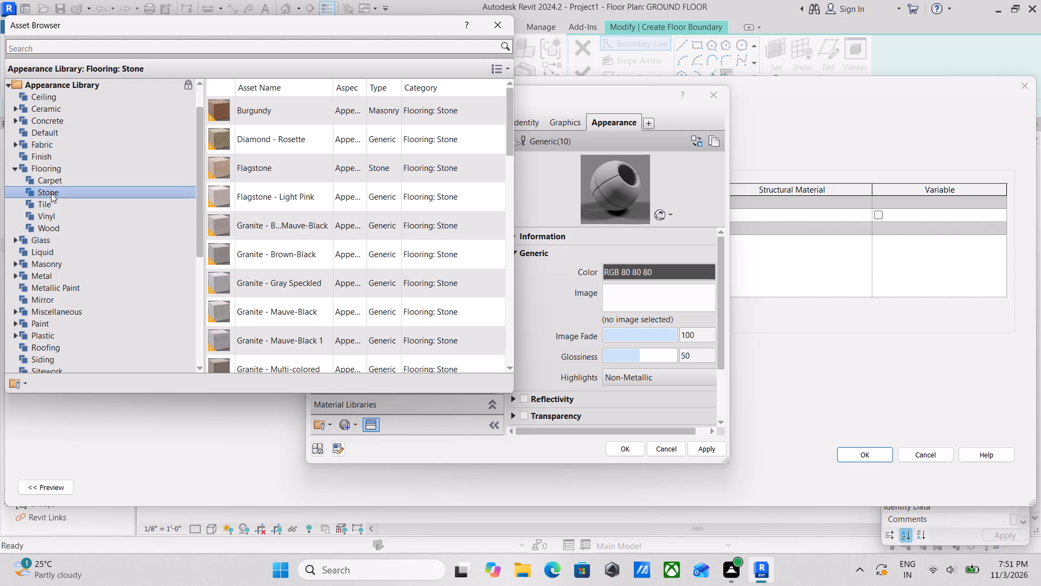
left_click(61, 181)
scroll(251, 265, "down", 3)
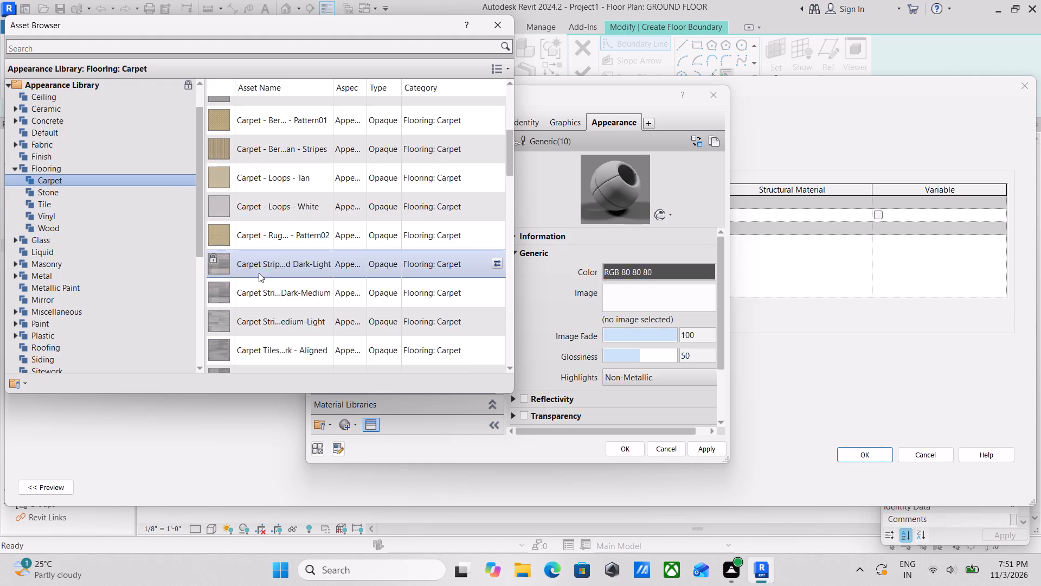
scroll(268, 283, "up", 2)
scroll(268, 283, "down", 4)
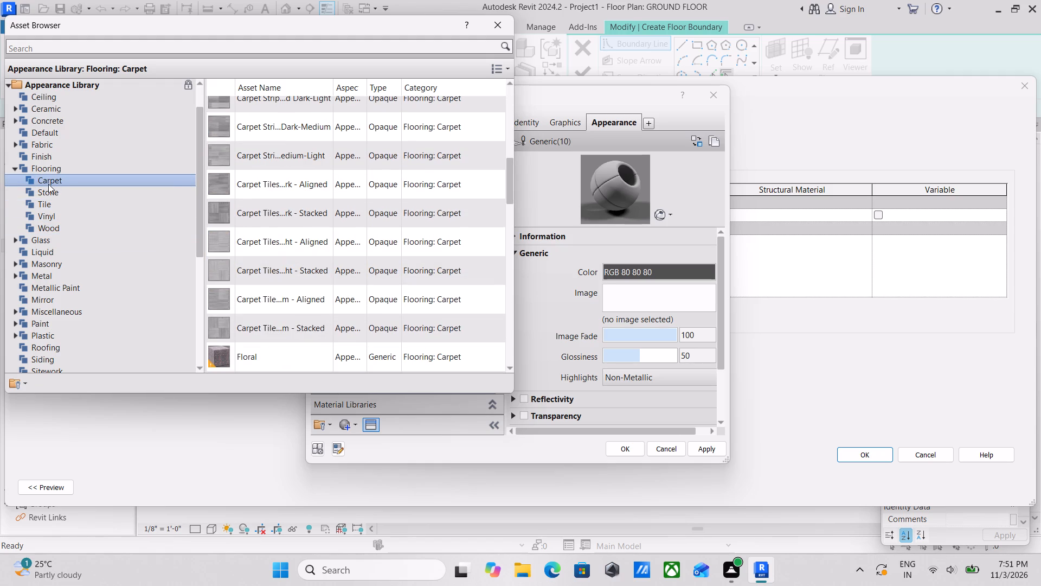
left_click(47, 230)
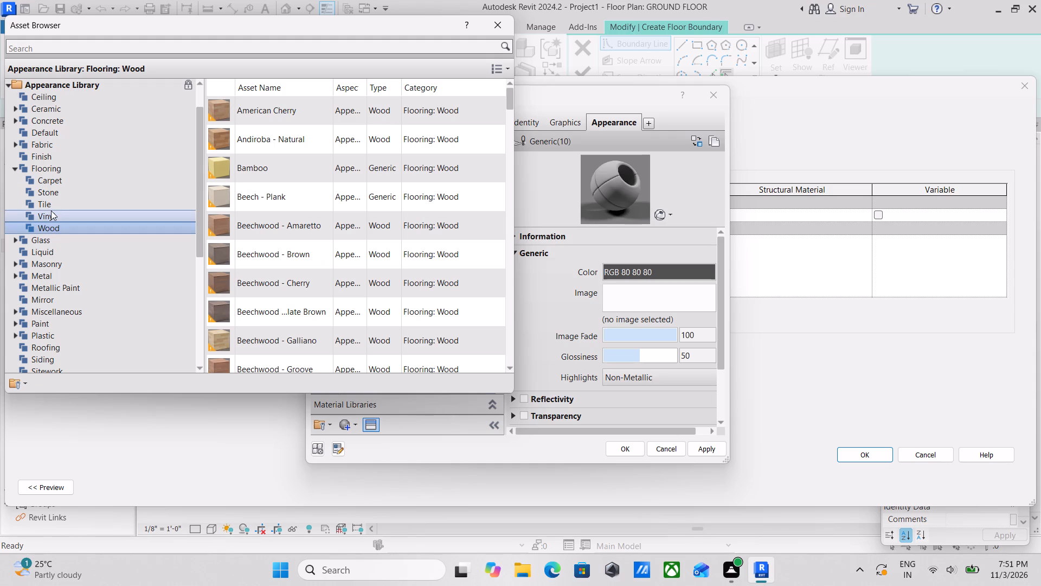
left_click(51, 211)
left_click(51, 206)
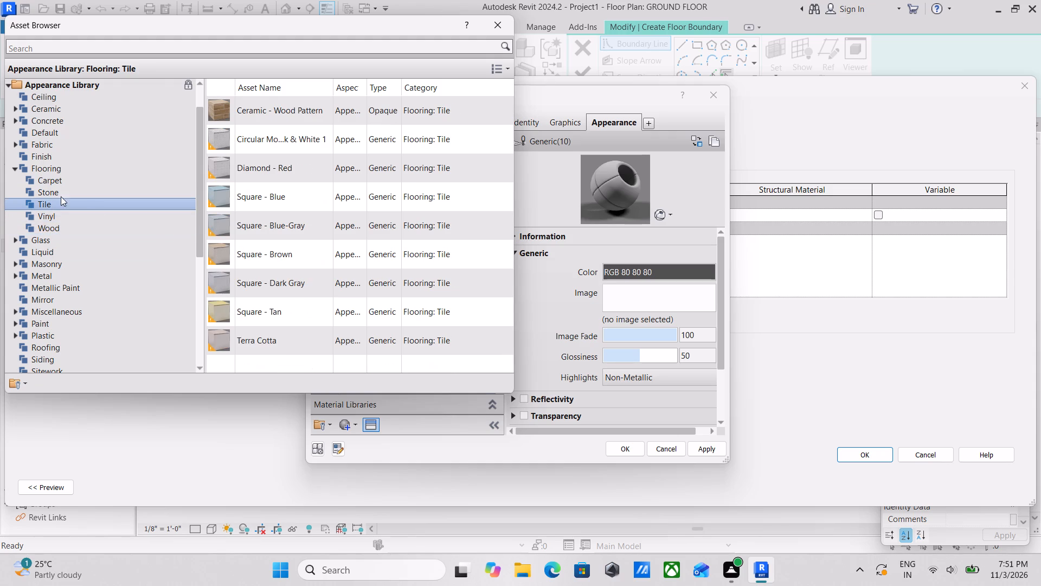
Replace MARBLE MATERIAL's appearance with the Marble - White-Green asset from the Flooring: Stone category.
double_click(55, 190)
scroll(227, 256, "down", 4)
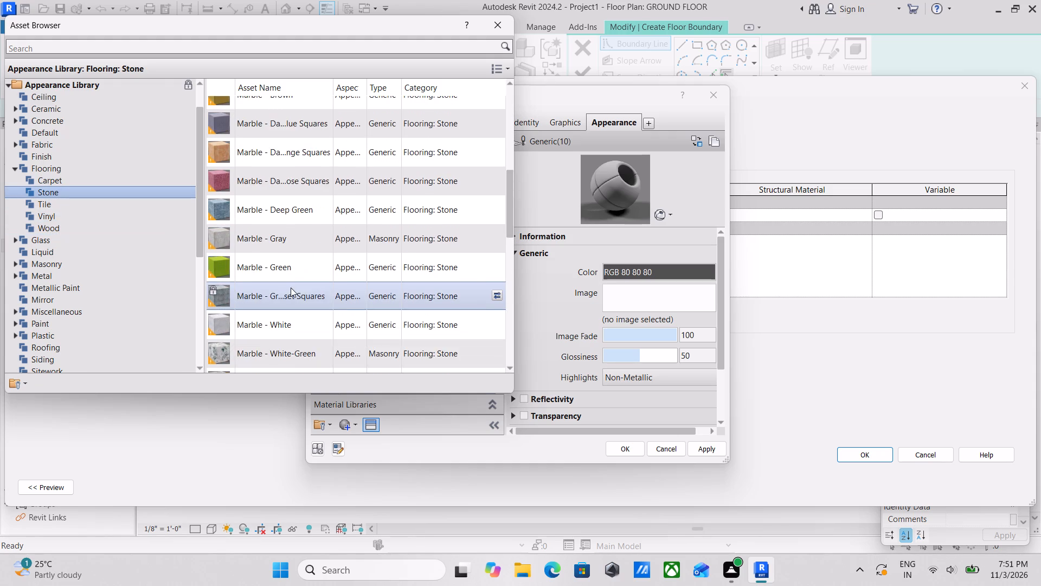
scroll(291, 288, "down", 2)
double_click(244, 190)
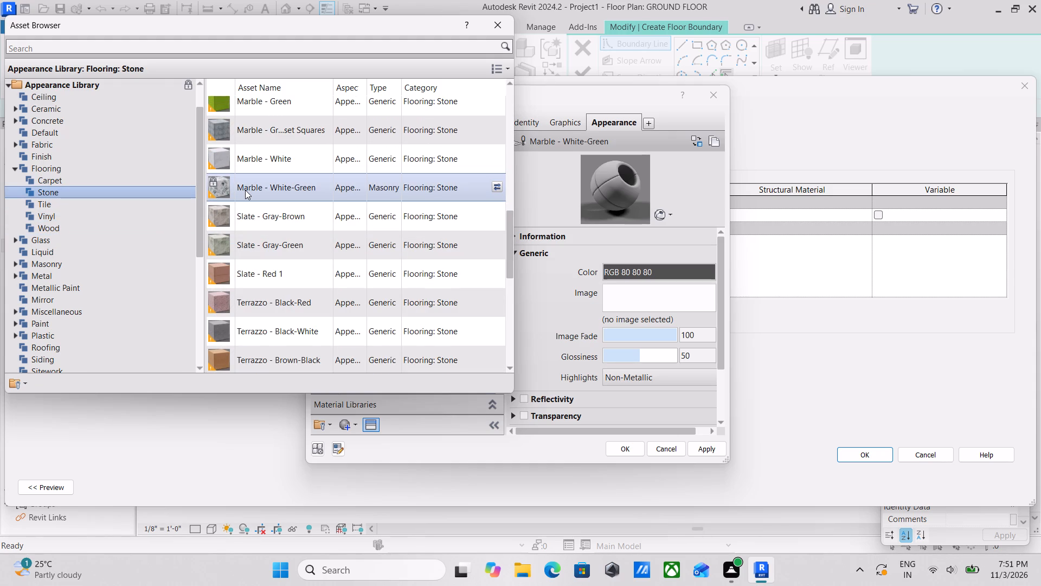
left_click(245, 190)
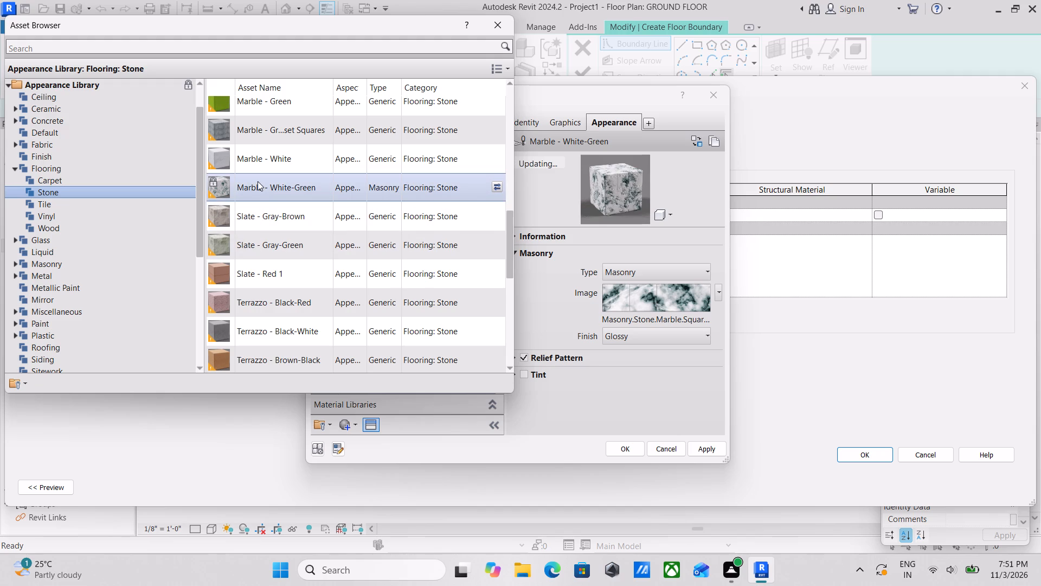
left_click(258, 181)
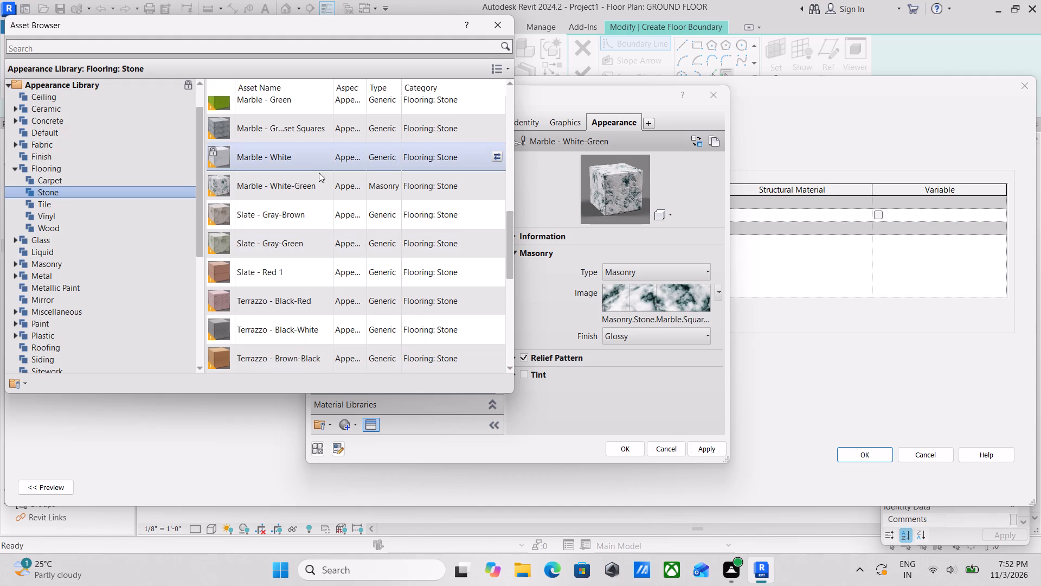
left_click(314, 187)
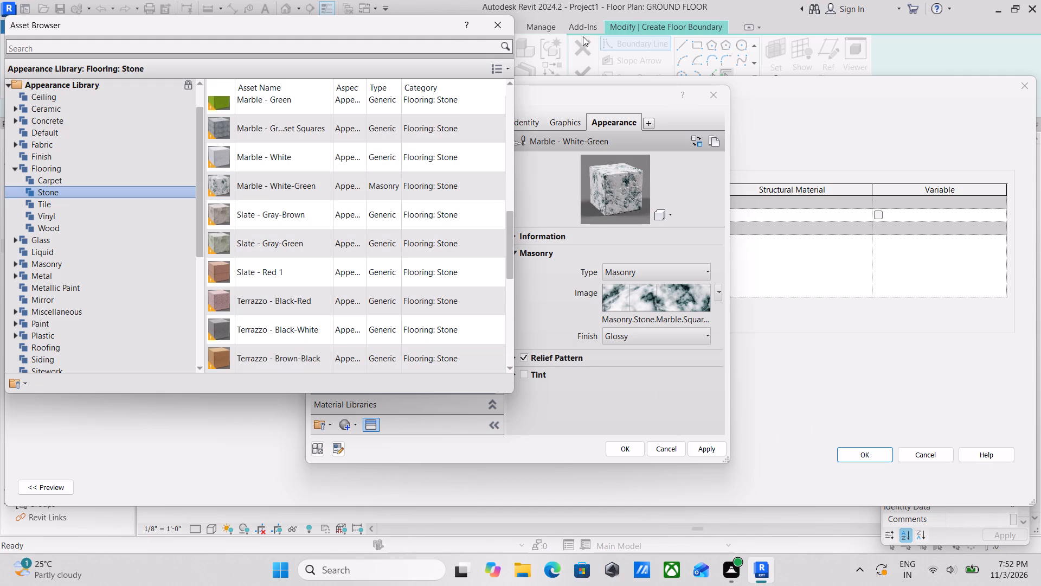
left_click(500, 26)
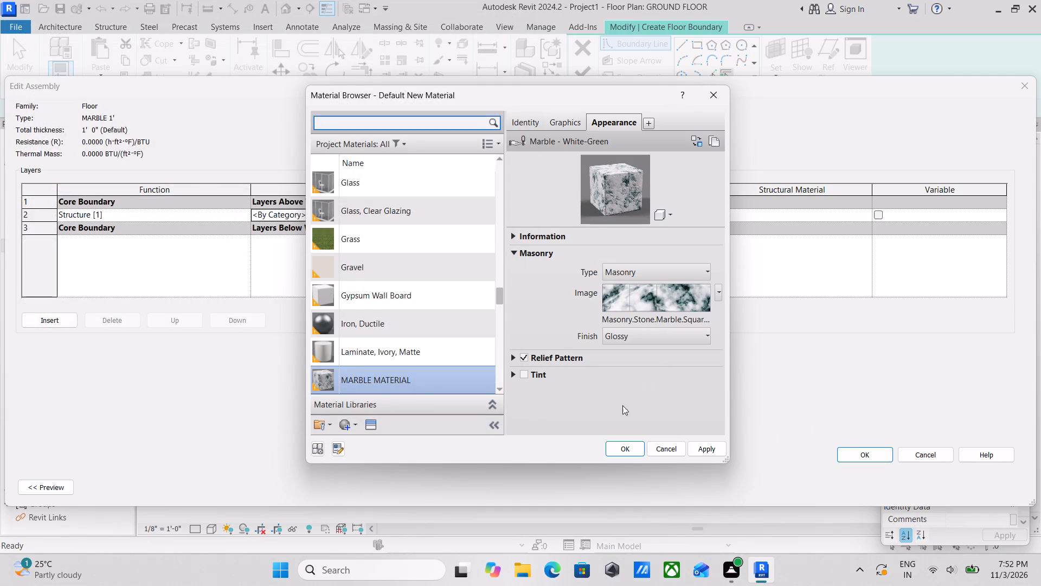
Assign MARBLE MATERIAL to the structure layer of the MARBLE 1' floor and accept the assembly and type properties.
left_click(710, 451)
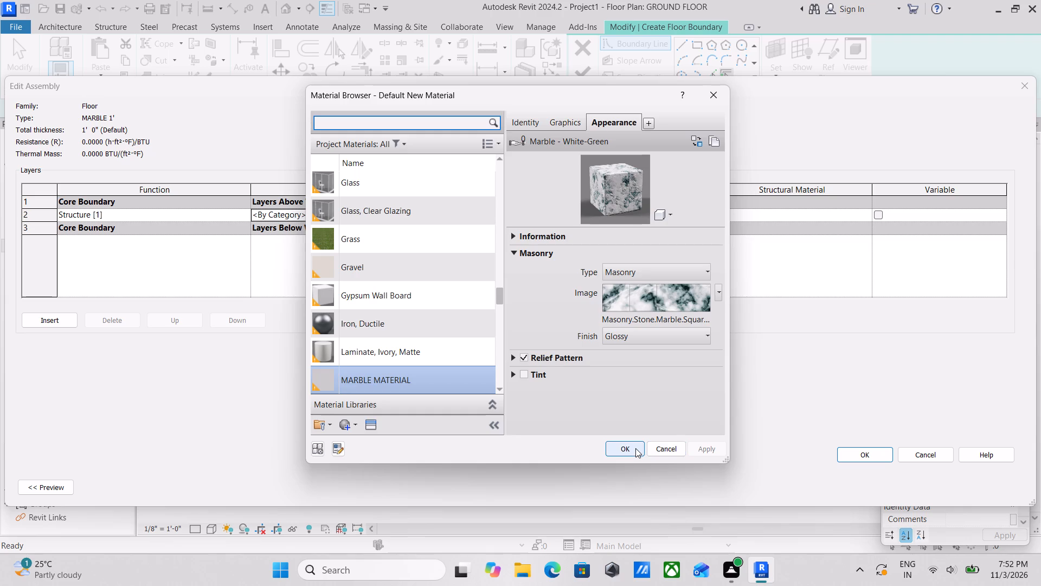
left_click(635, 448)
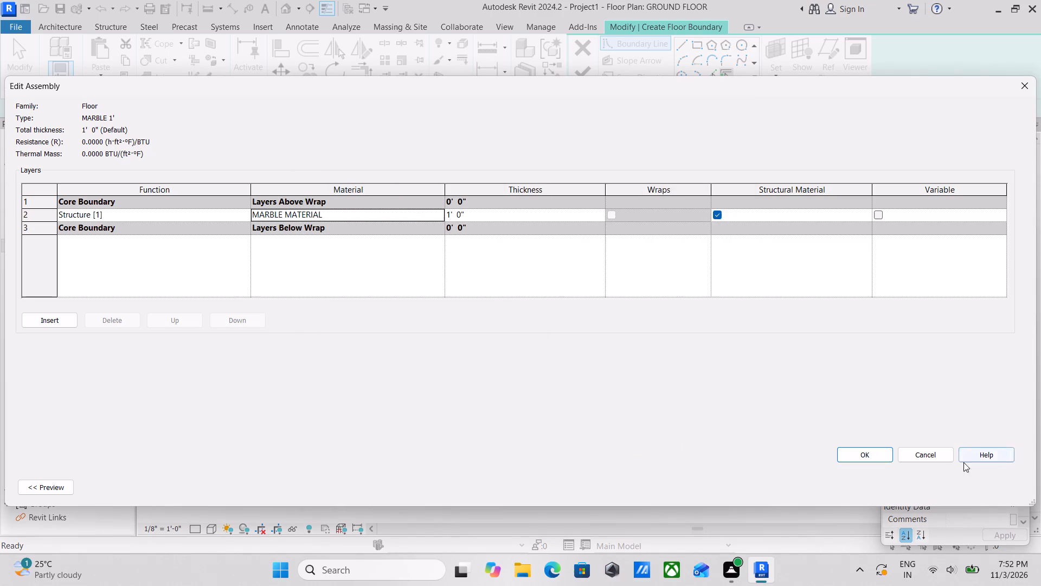
left_click(865, 450)
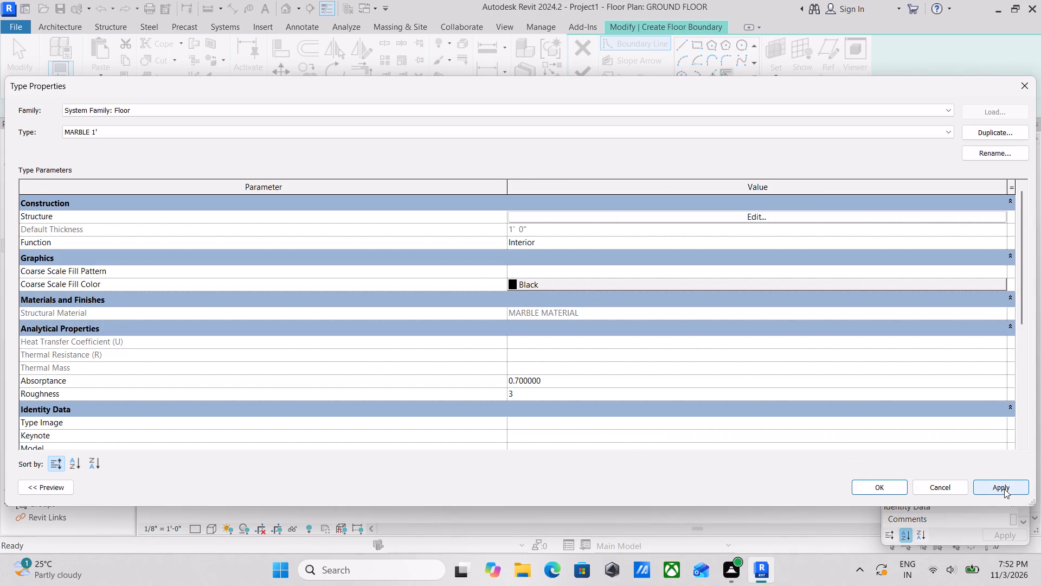
left_click(1004, 488)
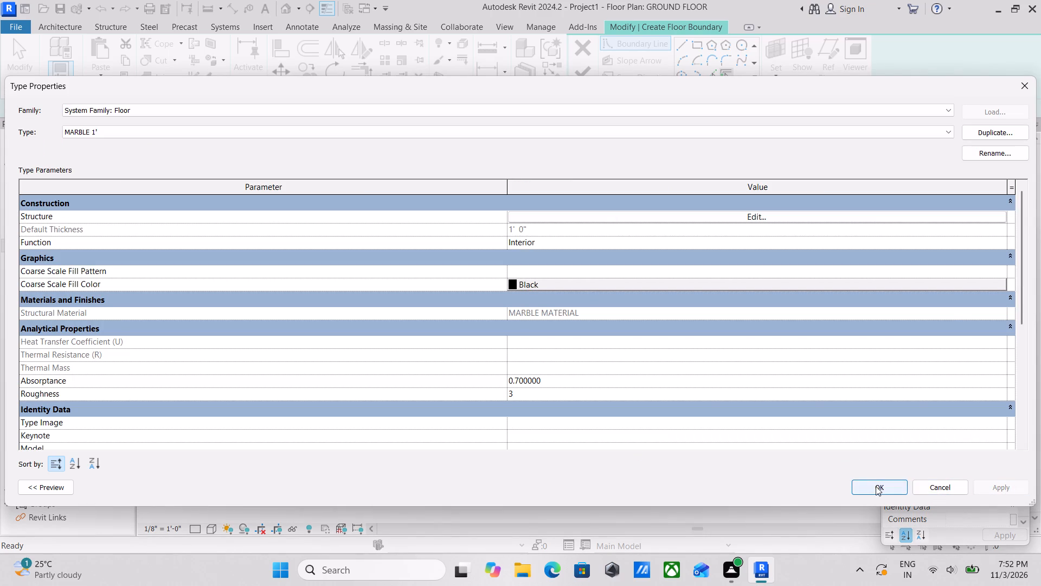
left_click(876, 486)
Draw the floor's first boundary line along the outer face of the wall with the swing door, 19'-9" long.
scroll(469, 230, "up", 2)
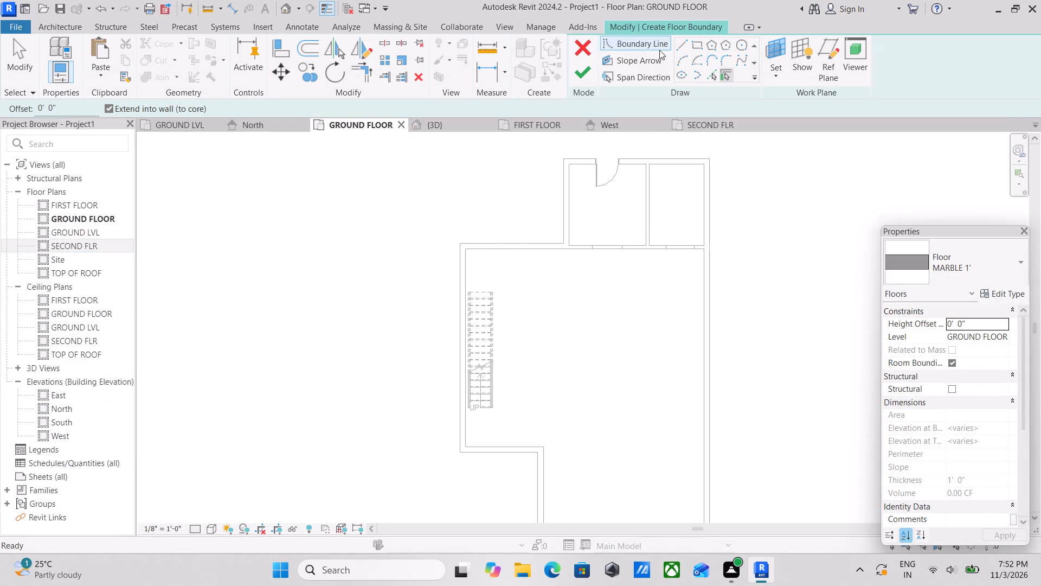
left_click(684, 46)
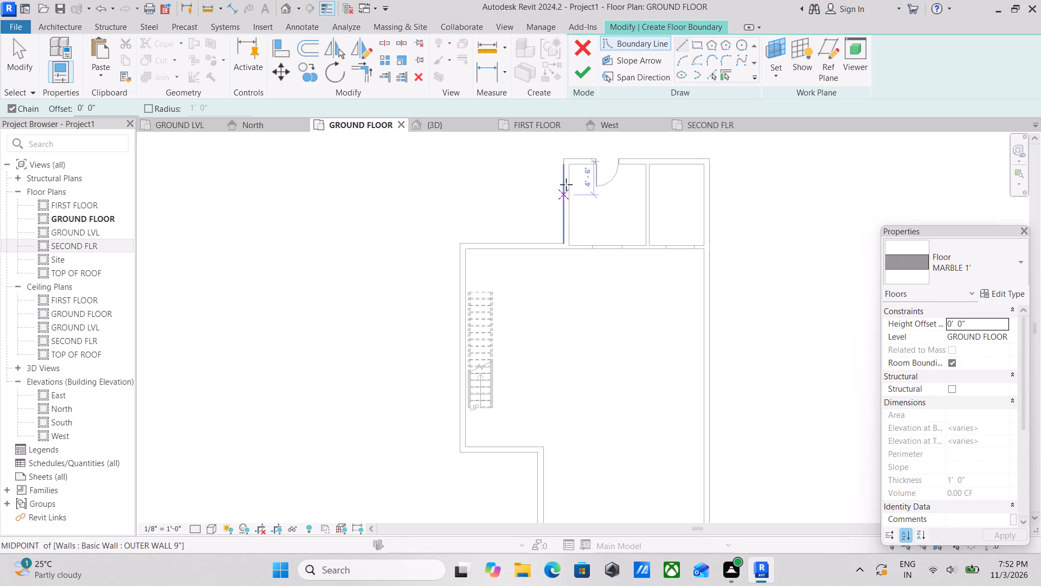
scroll(567, 183, "up", 7)
scroll(548, 170, "down", 1)
middle_click_drag(537, 176, 377, 290)
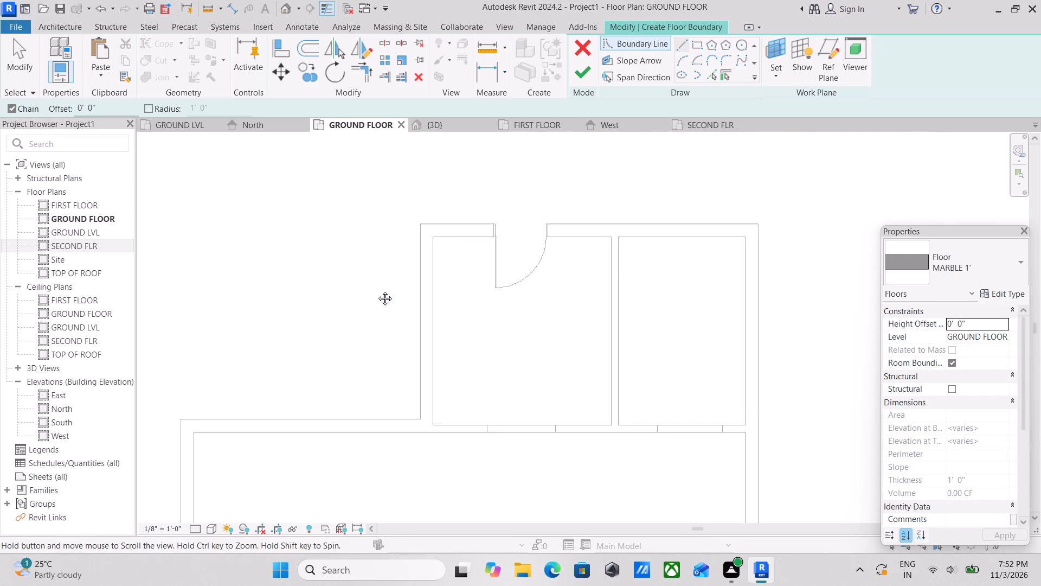
middle_click_drag(377, 290, 375, 291)
left_click(399, 249)
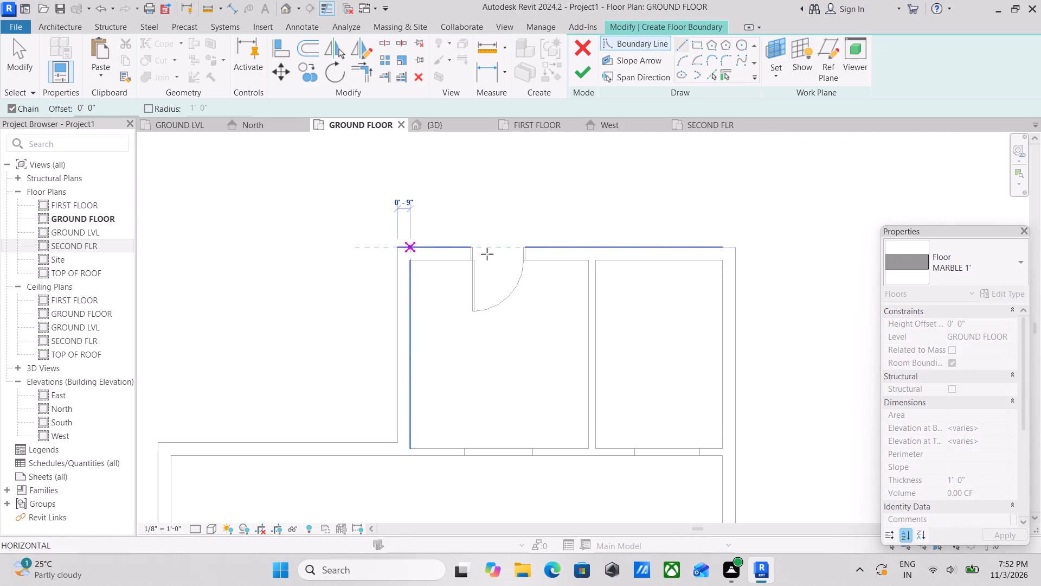
middle_click_drag(521, 262, 377, 255)
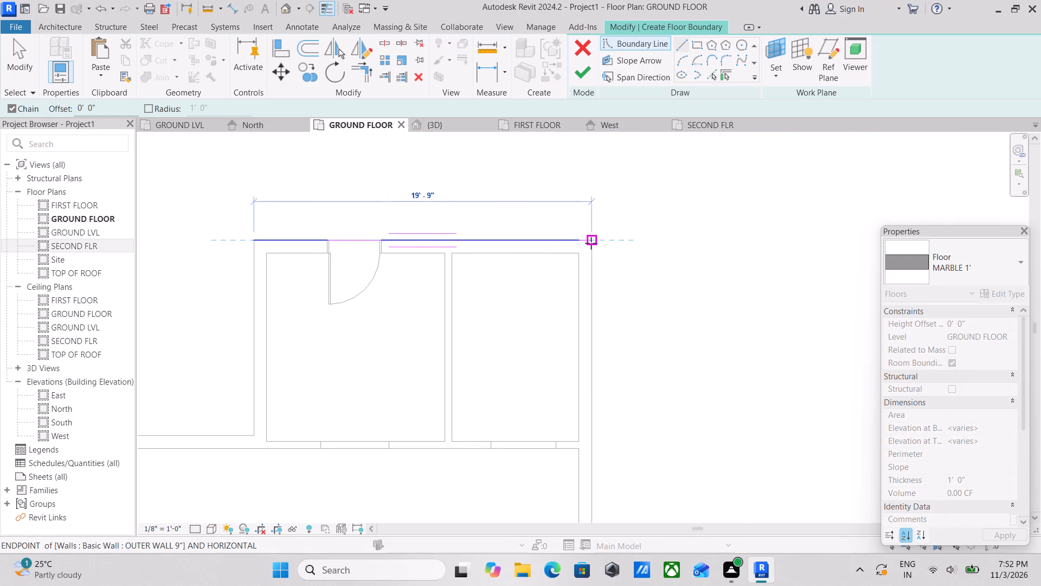
left_click(591, 242)
Continue the floor boundary along the outer faces of the long east wall and the south wall with the sliding door.
scroll(573, 307, "down", 2)
middle_click_drag(567, 343, 603, 192)
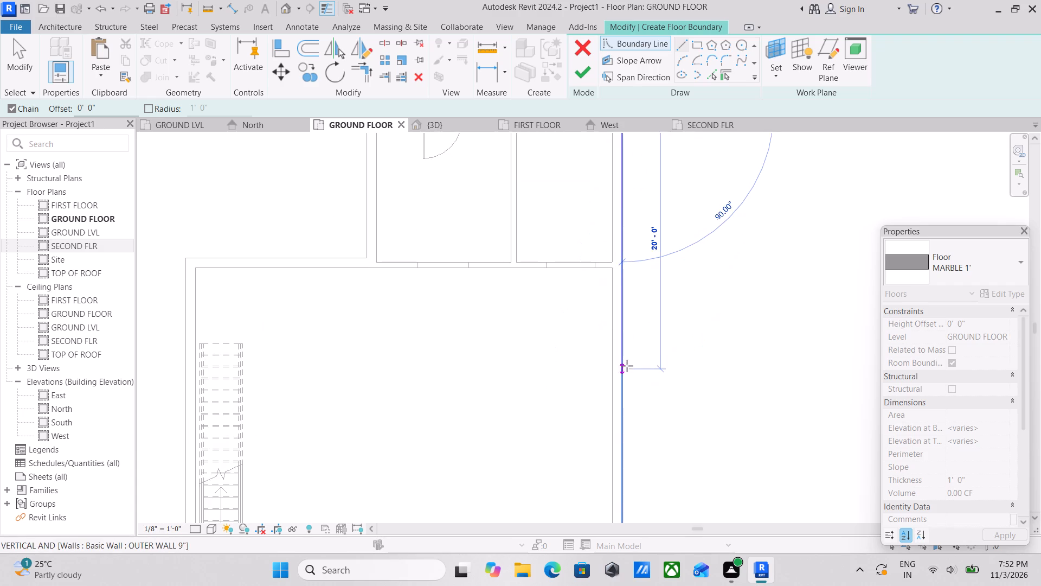
middle_click_drag(626, 361, 628, 210)
scroll(616, 422, "down", 2)
middle_click_drag(612, 390, 619, 214)
middle_click_drag(645, 374, 623, 285)
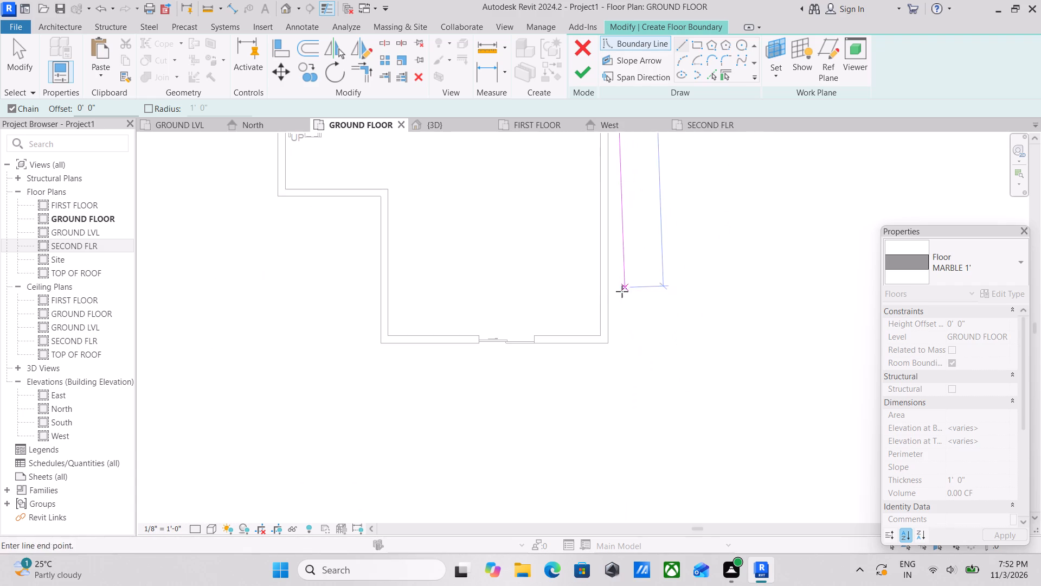
scroll(610, 349, "up", 3)
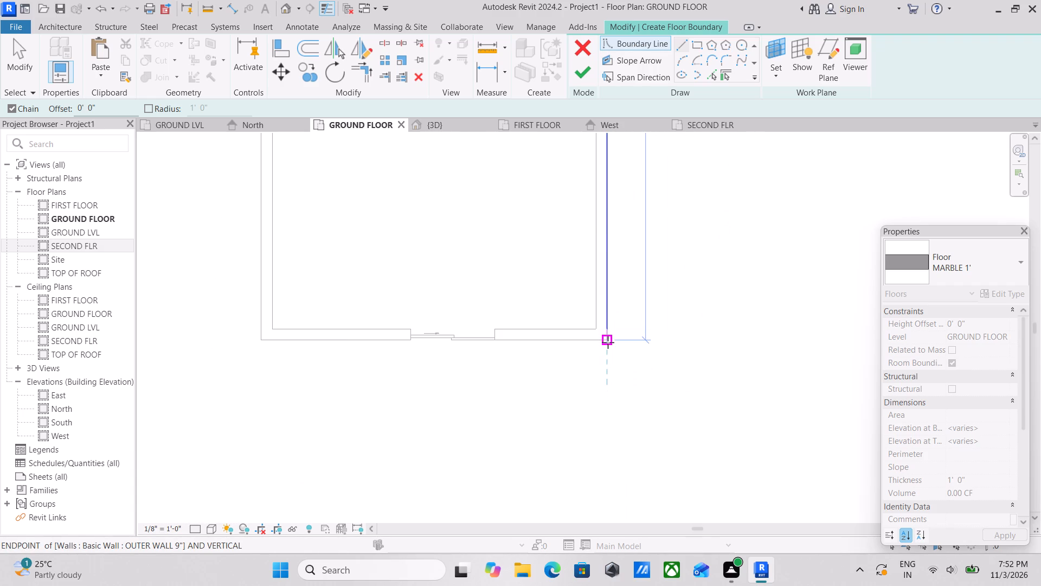
left_click_drag(608, 342, 603, 342)
middle_click_drag(185, 348, 405, 360)
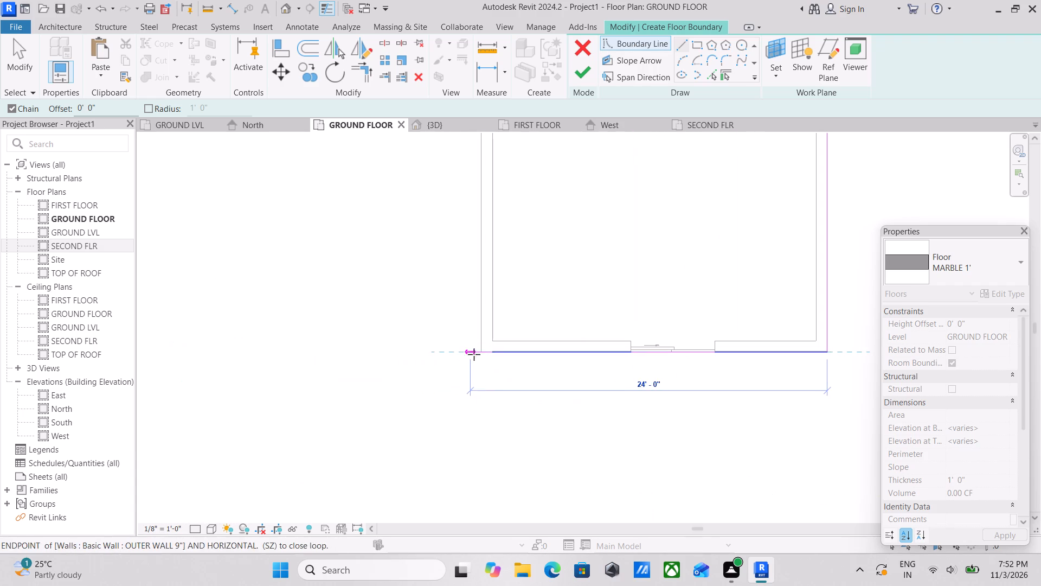
left_click(479, 354)
Continue the boundary along the outer wall faces around the southwest recess, running 28'-3" along the wall beside the stair.
scroll(509, 249, "down", 1)
middle_click_drag(507, 252, 530, 506)
scroll(531, 507, "up", 1)
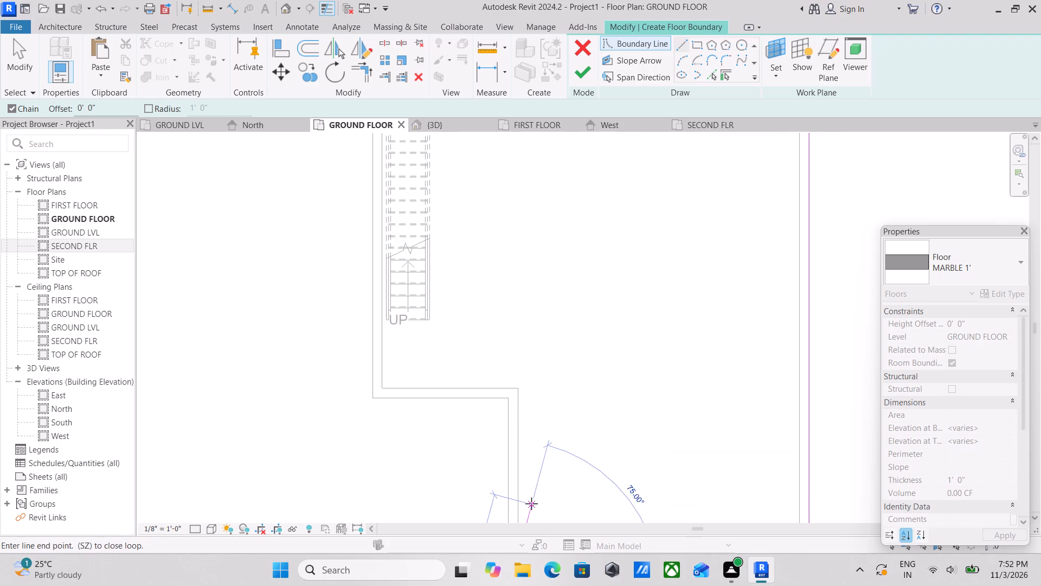
left_click(504, 379)
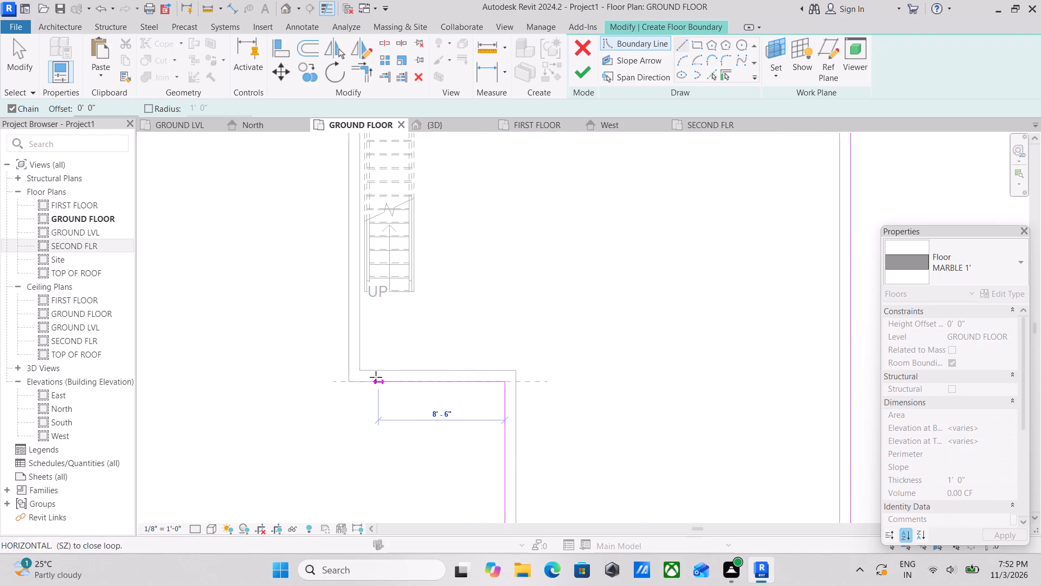
left_click(351, 380)
middle_click_drag(354, 286, 368, 463)
scroll(378, 304, "down", 2)
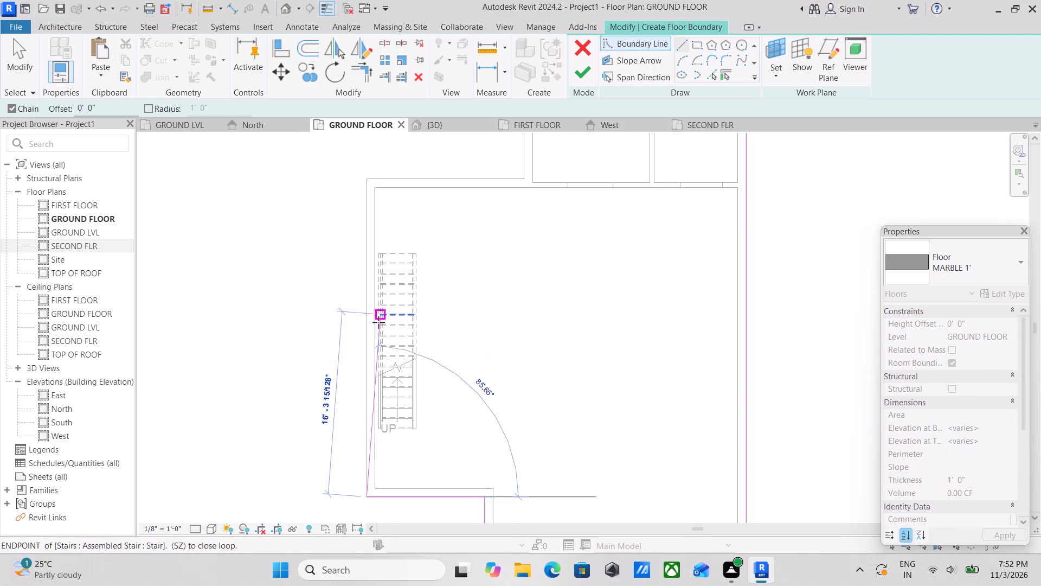
middle_click_drag(378, 334, 369, 436)
scroll(357, 306, "up", 3)
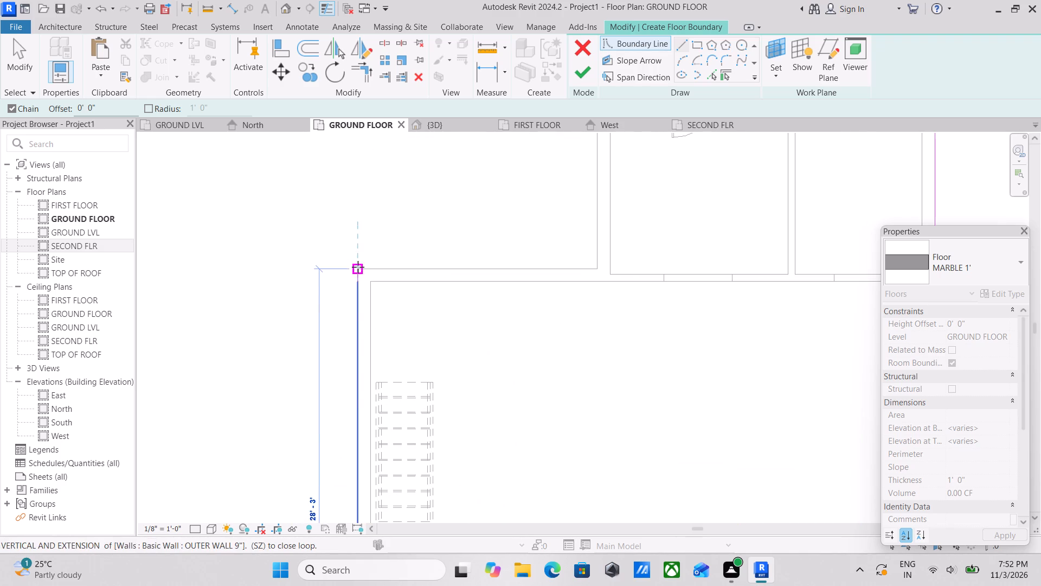
left_click(358, 270)
Close the boundary loop along the outer wall faces around the northwest recess, back to the starting corner, and end line drawing.
middle_click_drag(467, 259, 351, 297)
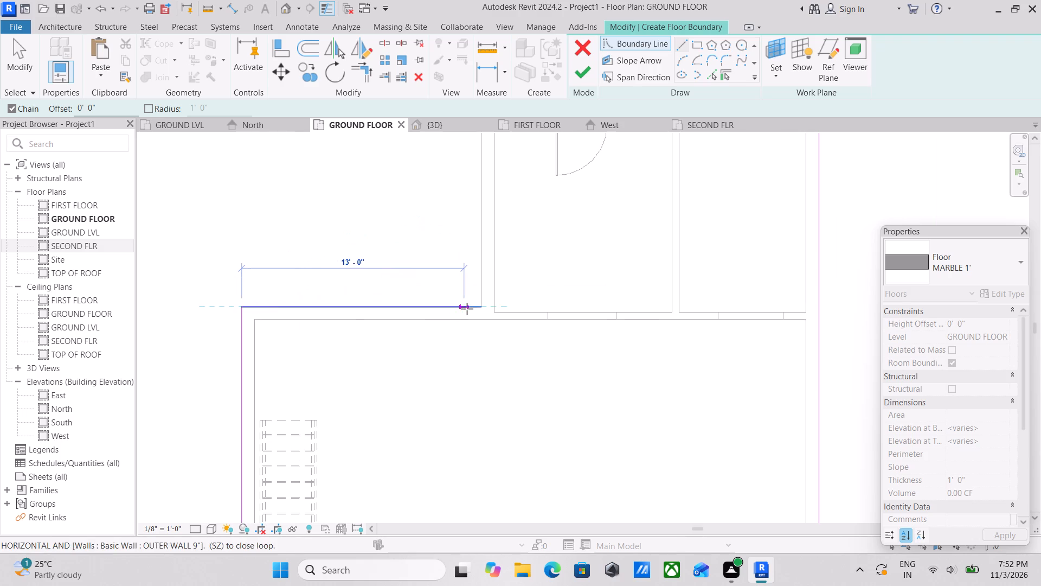
left_click(483, 307)
middle_click_drag(469, 242, 470, 393)
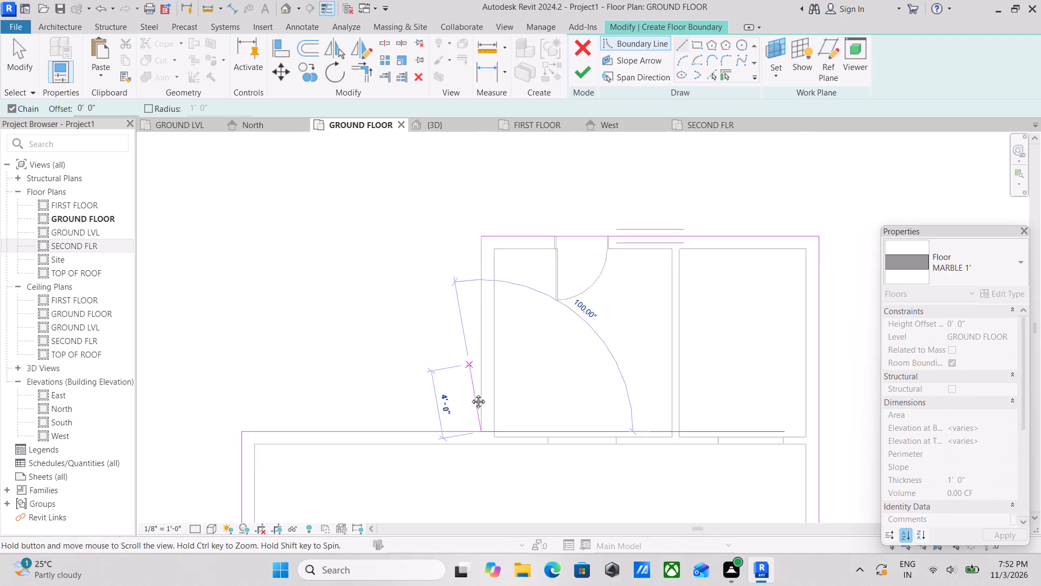
middle_click_drag(470, 393, 483, 431)
left_click(497, 302)
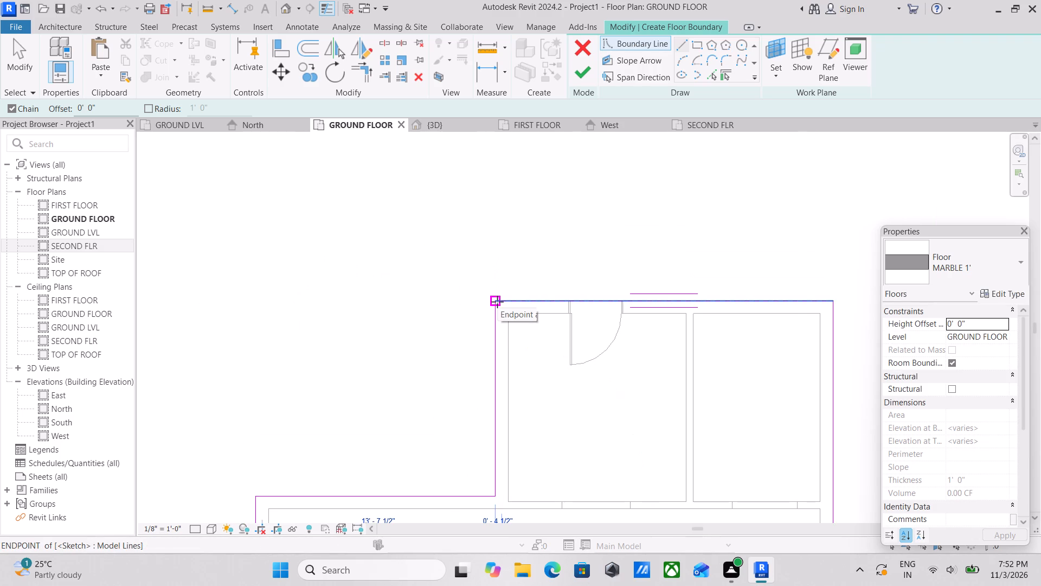
key("Escape")
Finish the floor sketch to create the MARBLE 1' floor on GROUND FLOOR and deselect it.
scroll(548, 286, "down", 4)
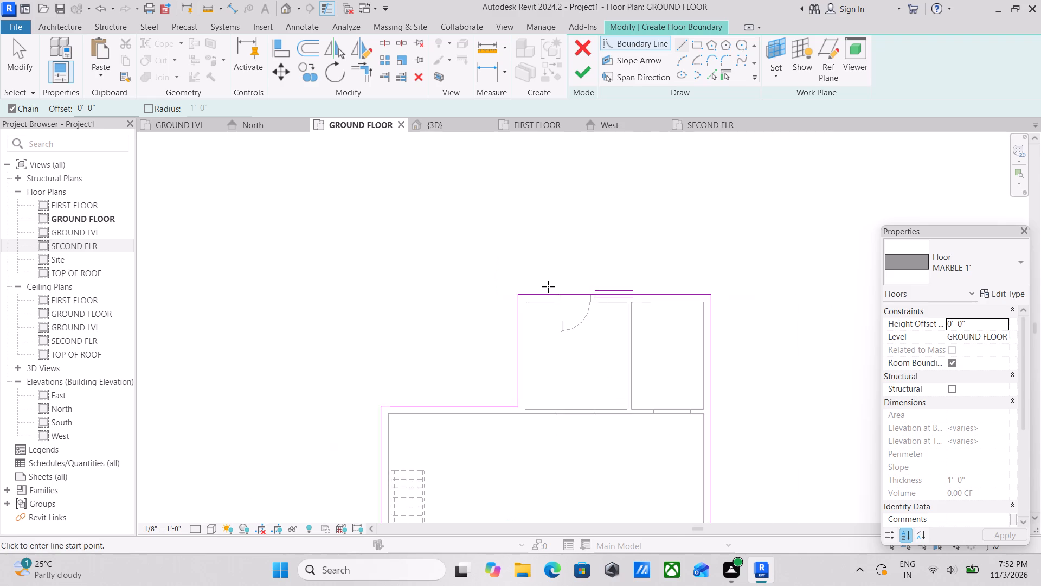
scroll(557, 287, "down", 2)
middle_click_drag(568, 295, 554, 249)
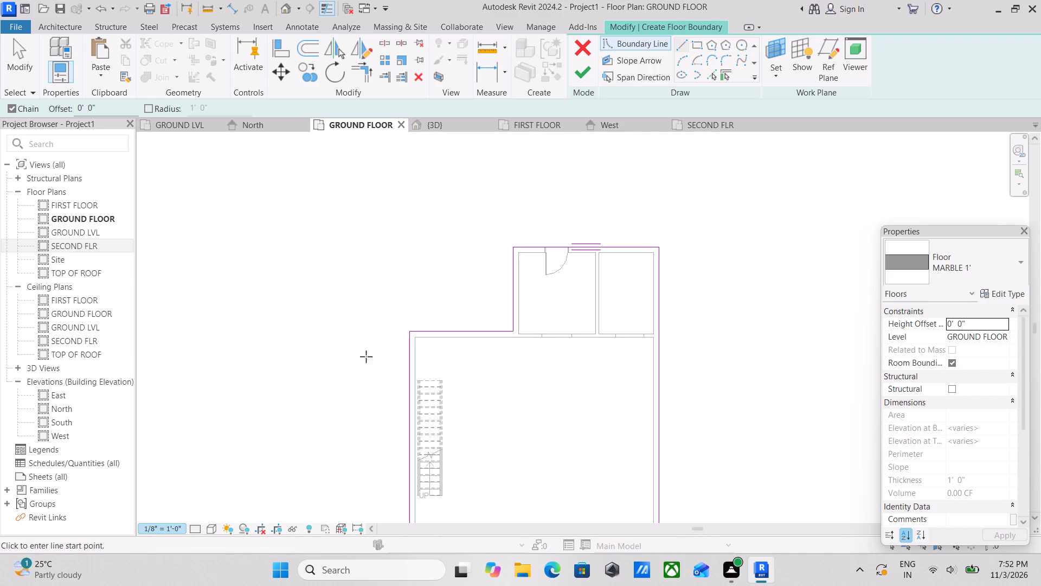
scroll(369, 352, "down", 4)
scroll(482, 279, "down", 3)
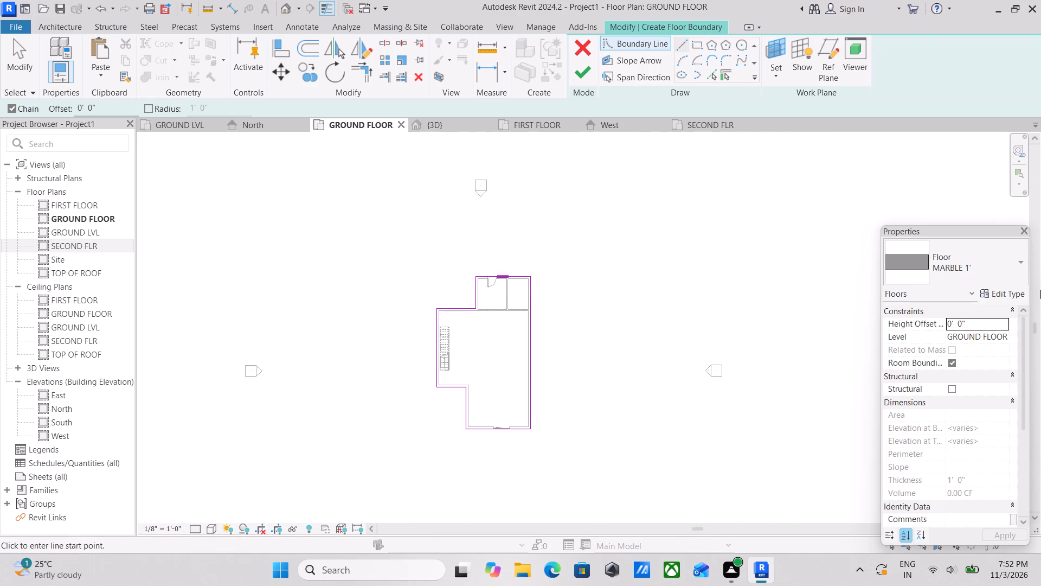
scroll(1011, 341, "down", 1)
left_click(588, 75)
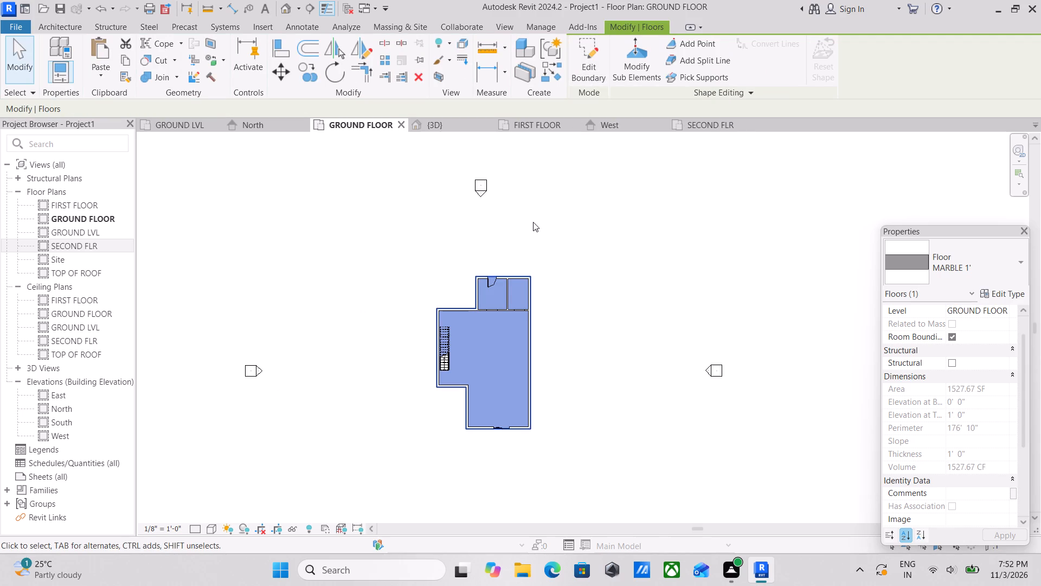
scroll(560, 234, "up", 3)
key("Escape")
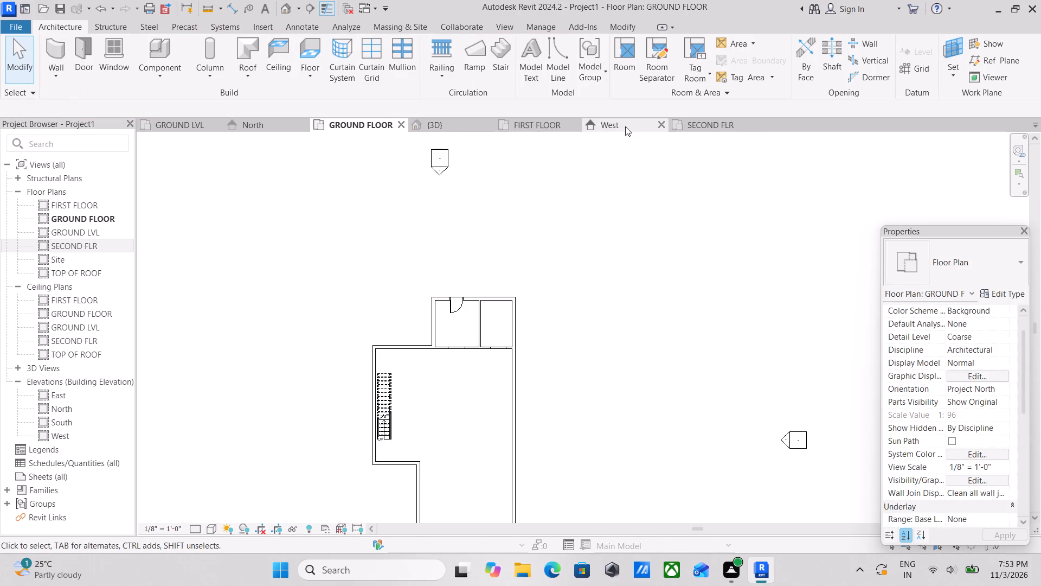
Switch to the FIRST FLOOR plan and bring the whole building outline into view.
scroll(632, 124, "down", 2)
left_click(537, 126)
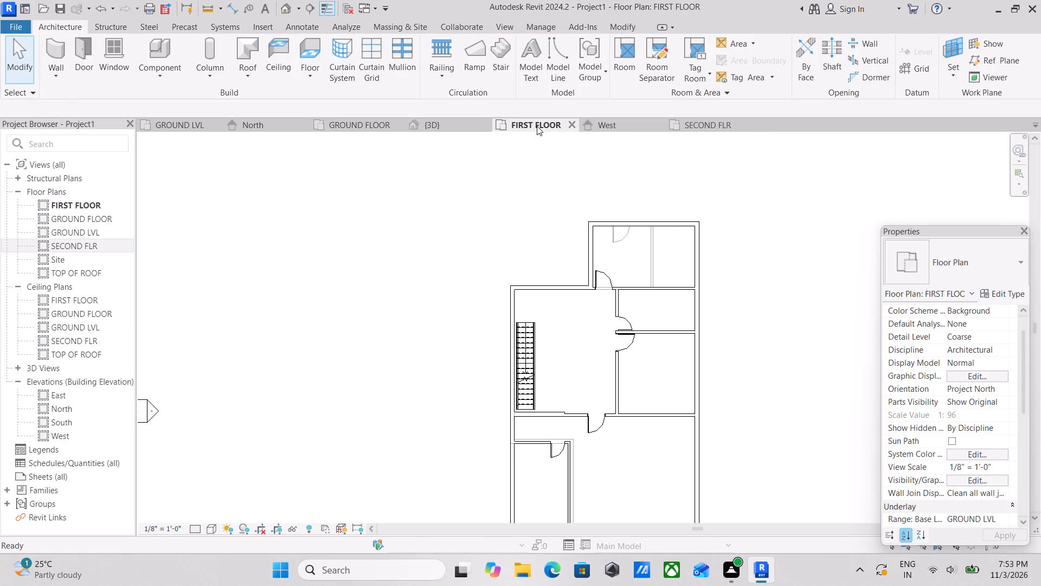
middle_click_drag(625, 359, 522, 302)
scroll(667, 338, "down", 1)
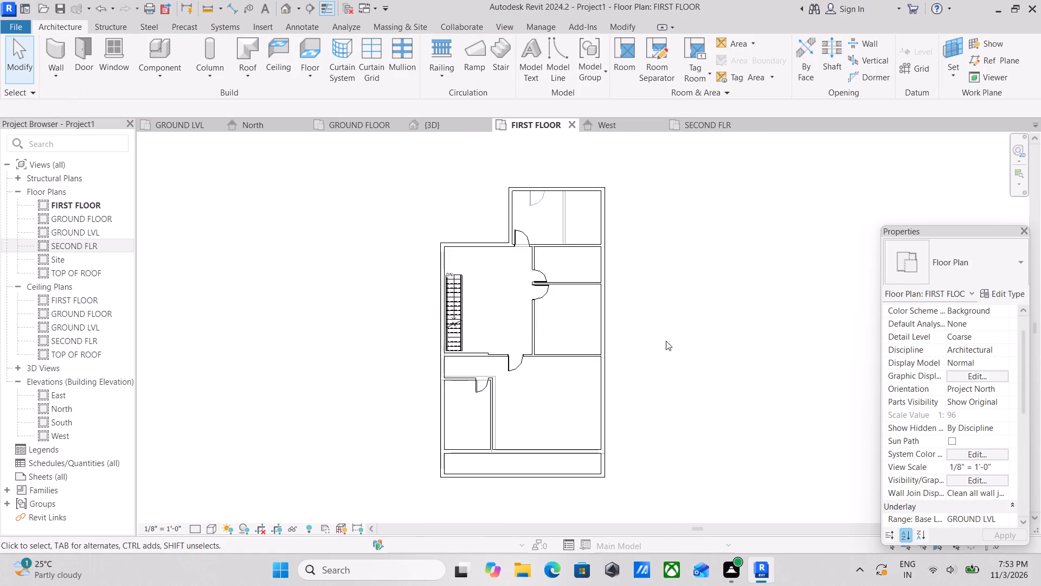
scroll(666, 341, "down", 1)
middle_click_drag(666, 342, 605, 367)
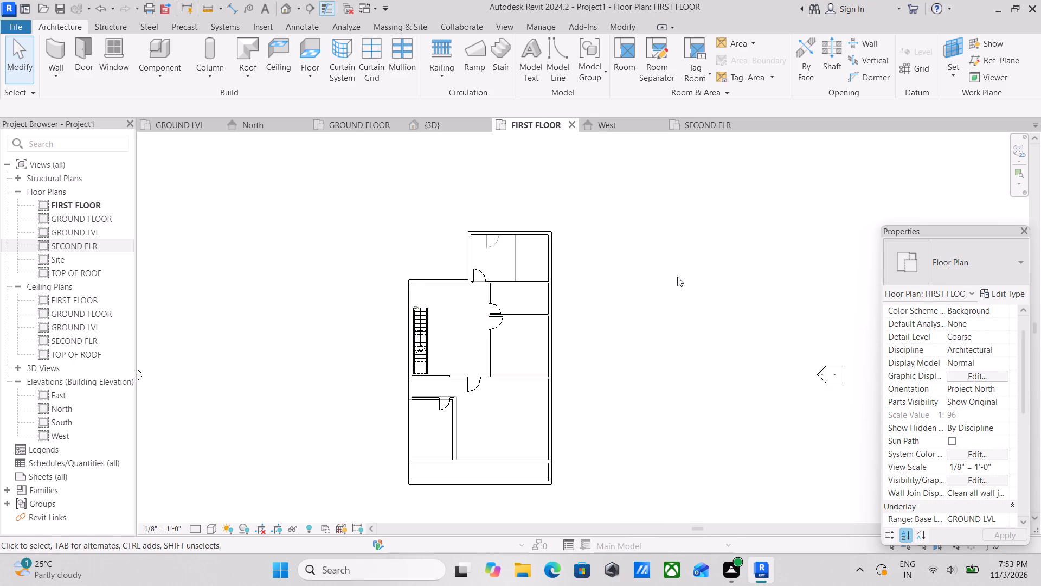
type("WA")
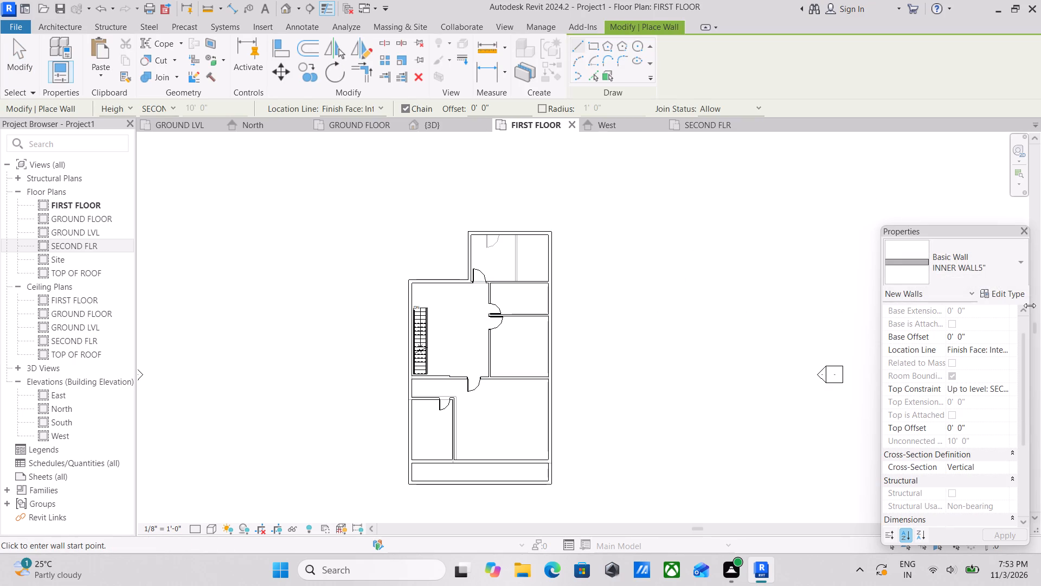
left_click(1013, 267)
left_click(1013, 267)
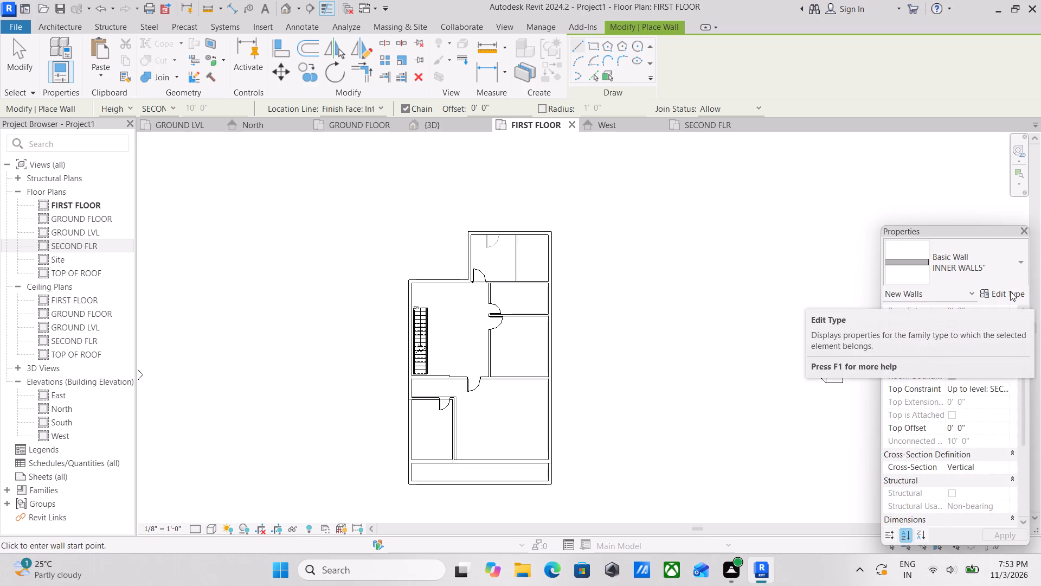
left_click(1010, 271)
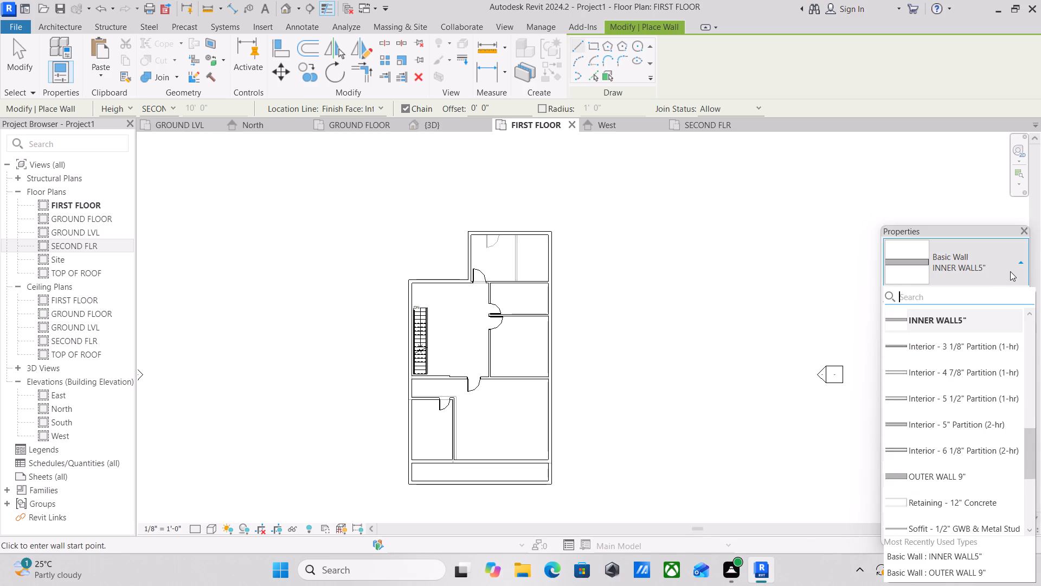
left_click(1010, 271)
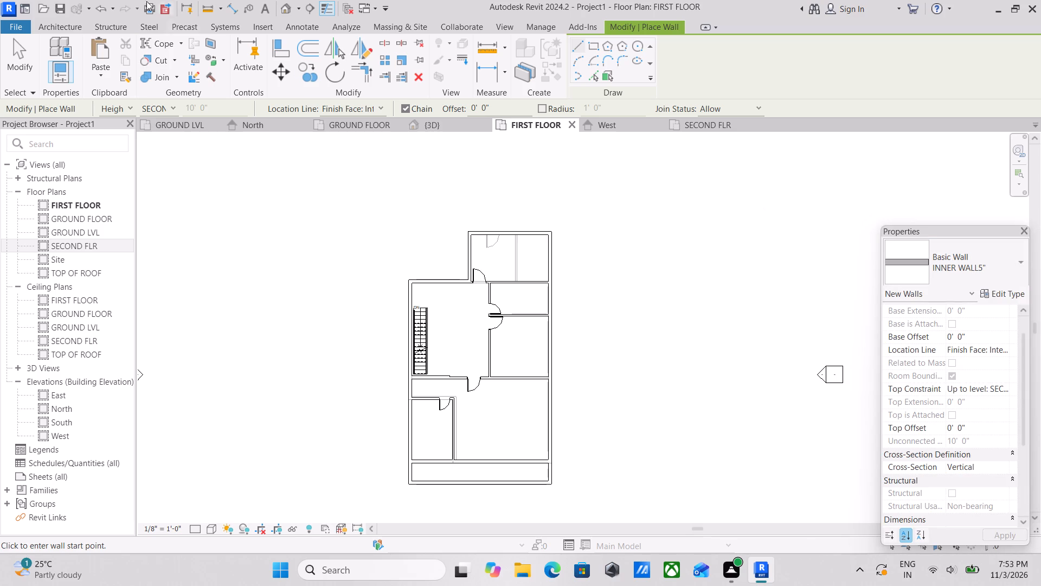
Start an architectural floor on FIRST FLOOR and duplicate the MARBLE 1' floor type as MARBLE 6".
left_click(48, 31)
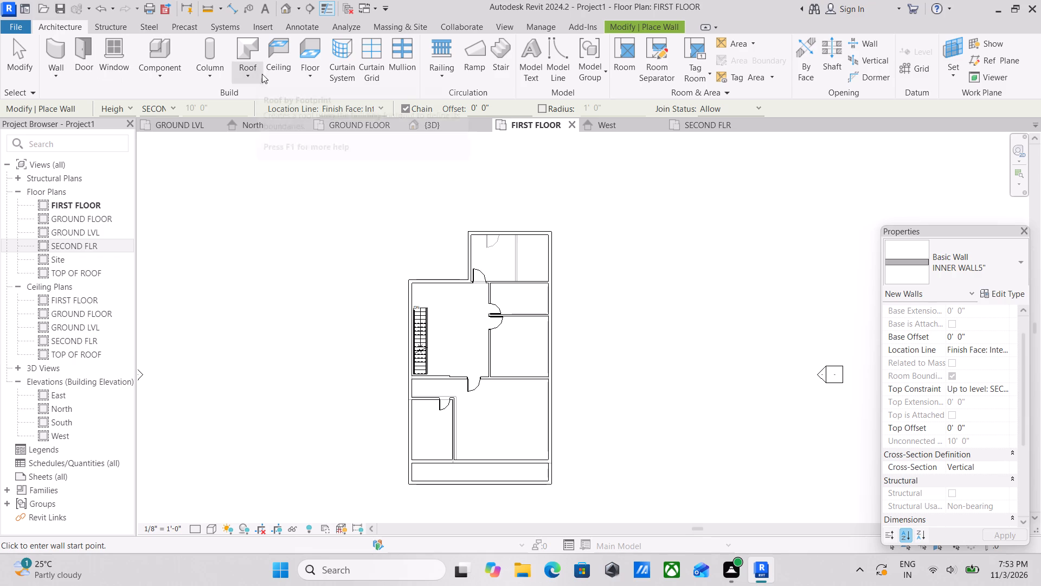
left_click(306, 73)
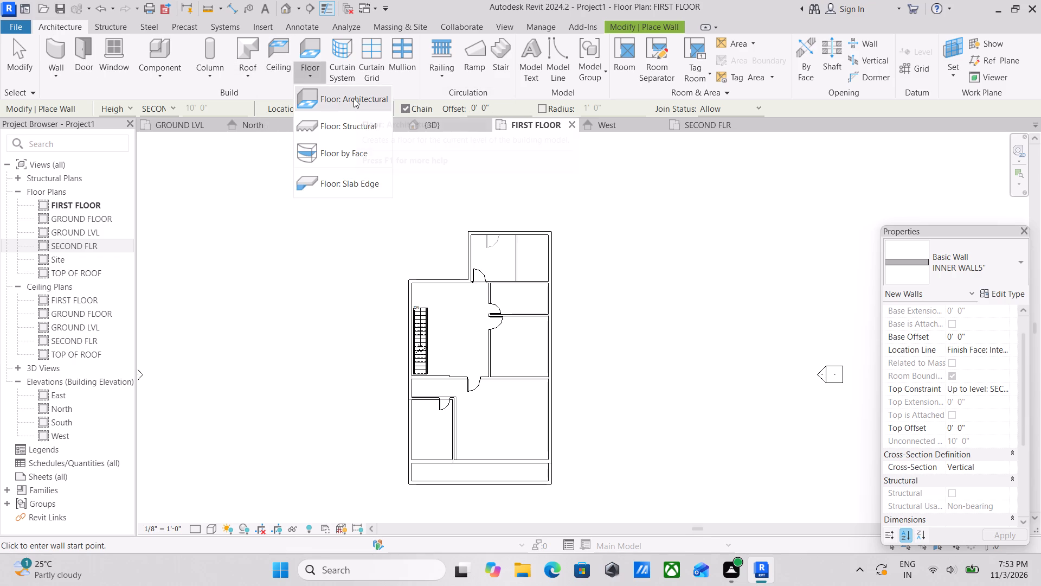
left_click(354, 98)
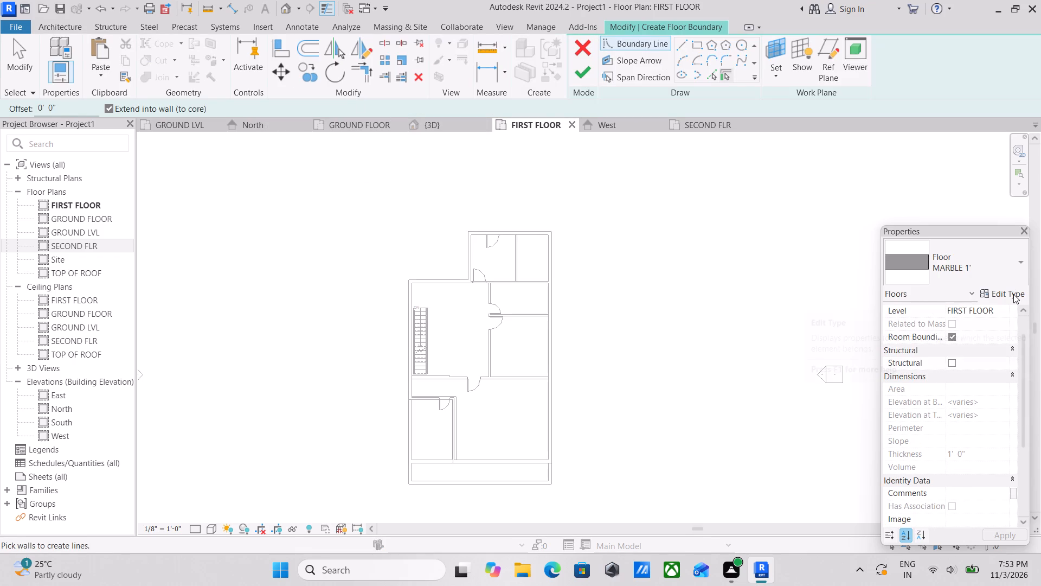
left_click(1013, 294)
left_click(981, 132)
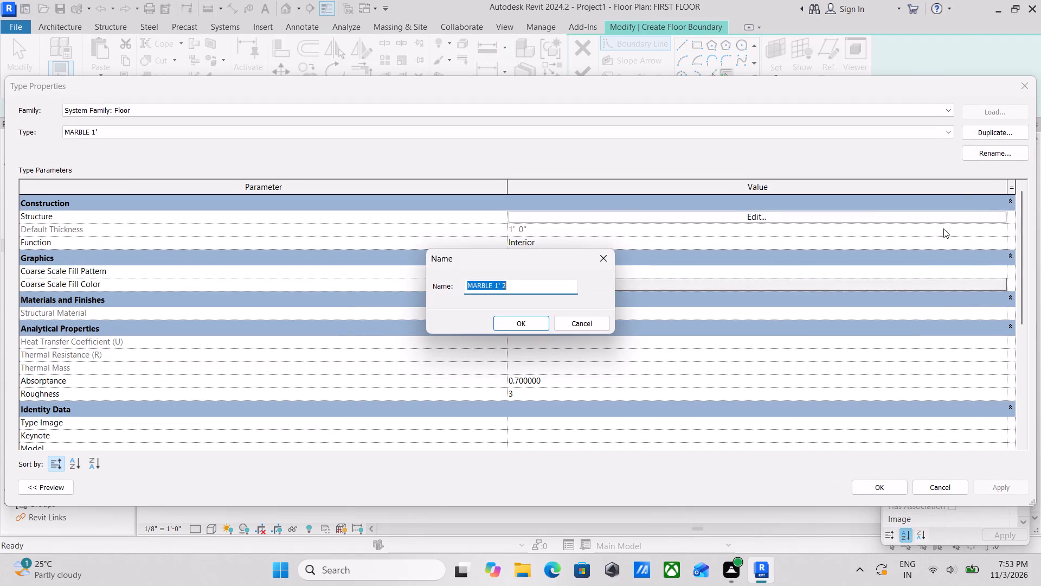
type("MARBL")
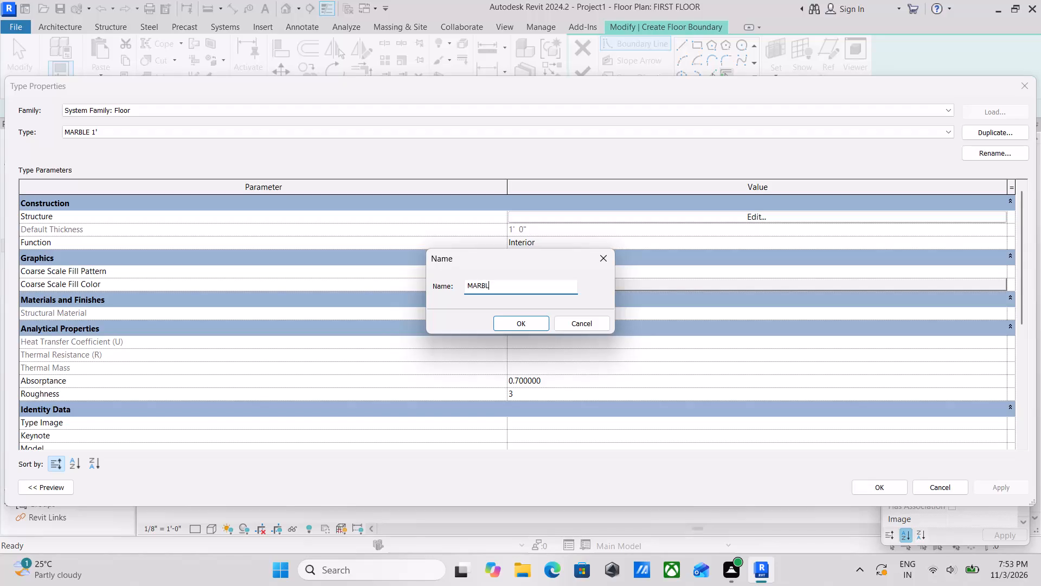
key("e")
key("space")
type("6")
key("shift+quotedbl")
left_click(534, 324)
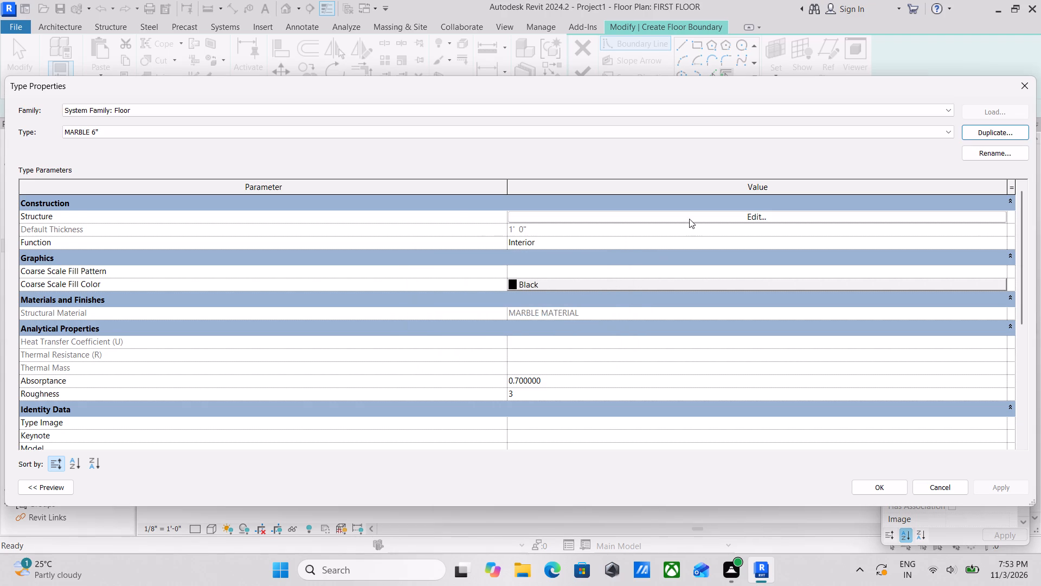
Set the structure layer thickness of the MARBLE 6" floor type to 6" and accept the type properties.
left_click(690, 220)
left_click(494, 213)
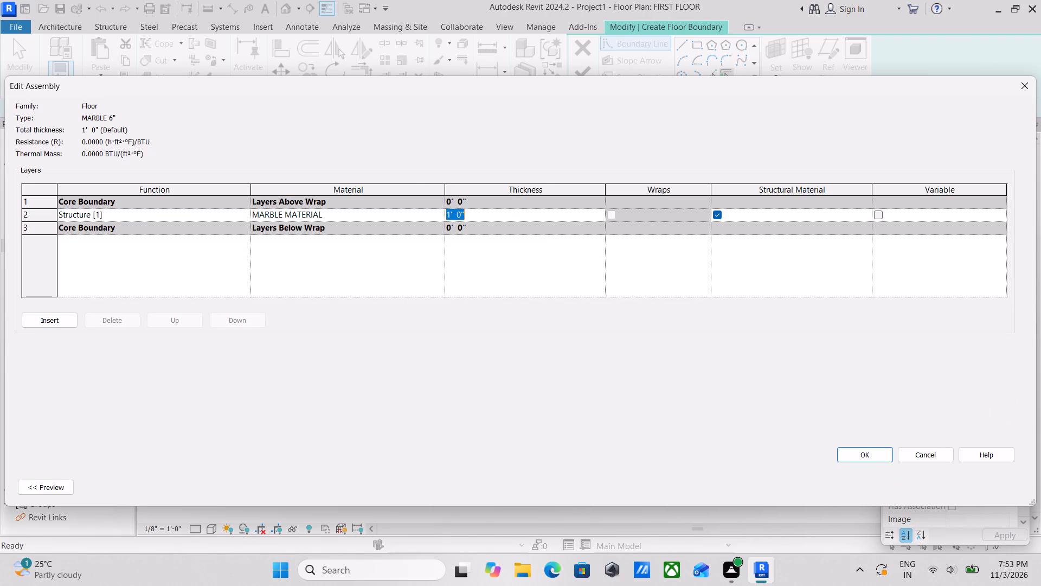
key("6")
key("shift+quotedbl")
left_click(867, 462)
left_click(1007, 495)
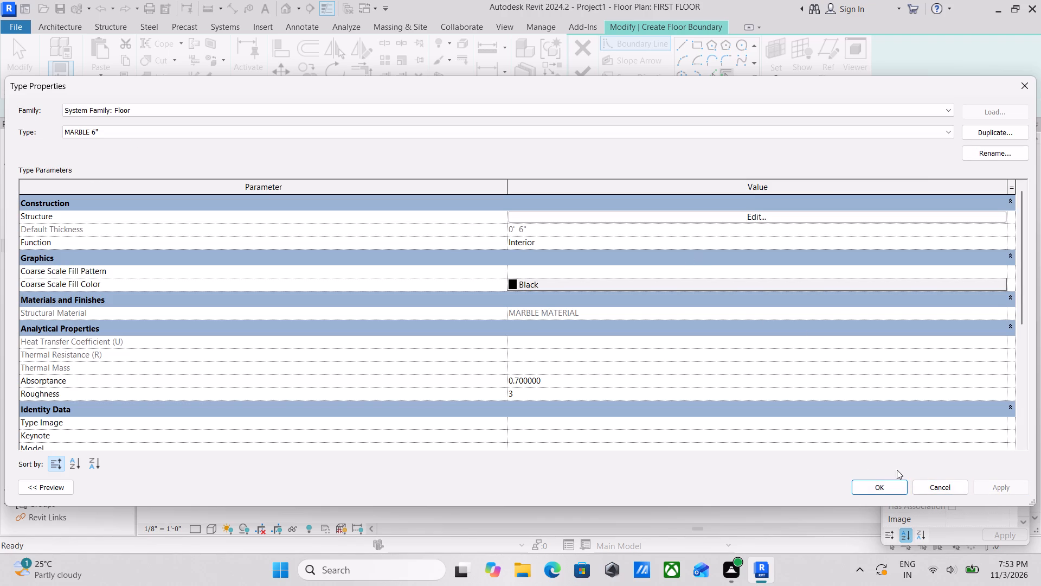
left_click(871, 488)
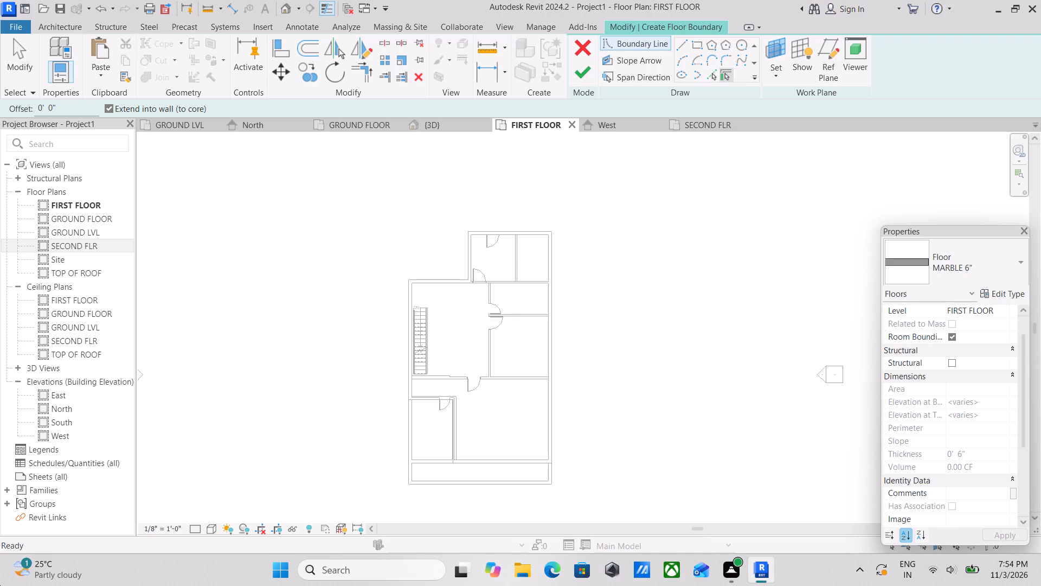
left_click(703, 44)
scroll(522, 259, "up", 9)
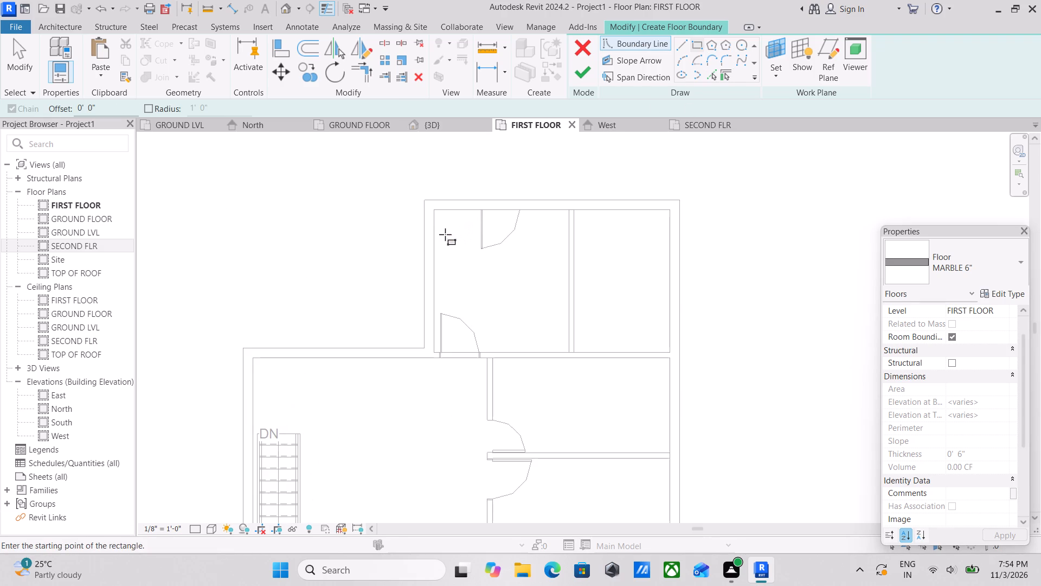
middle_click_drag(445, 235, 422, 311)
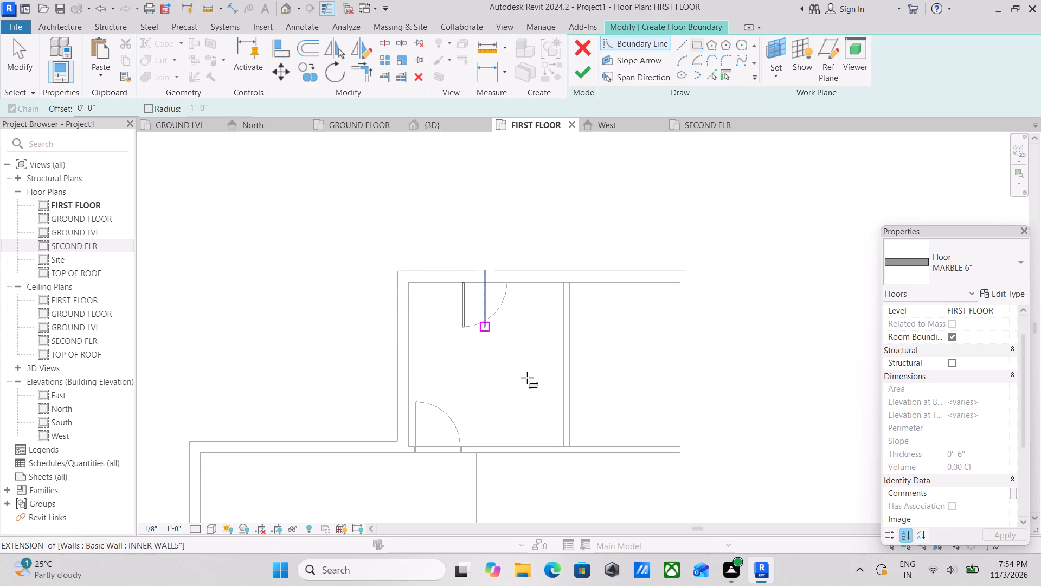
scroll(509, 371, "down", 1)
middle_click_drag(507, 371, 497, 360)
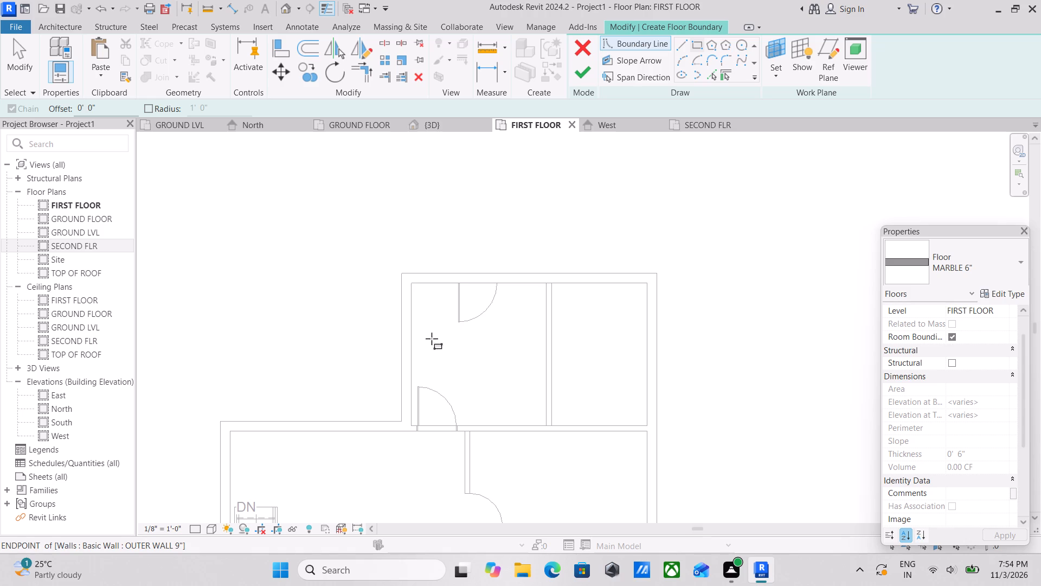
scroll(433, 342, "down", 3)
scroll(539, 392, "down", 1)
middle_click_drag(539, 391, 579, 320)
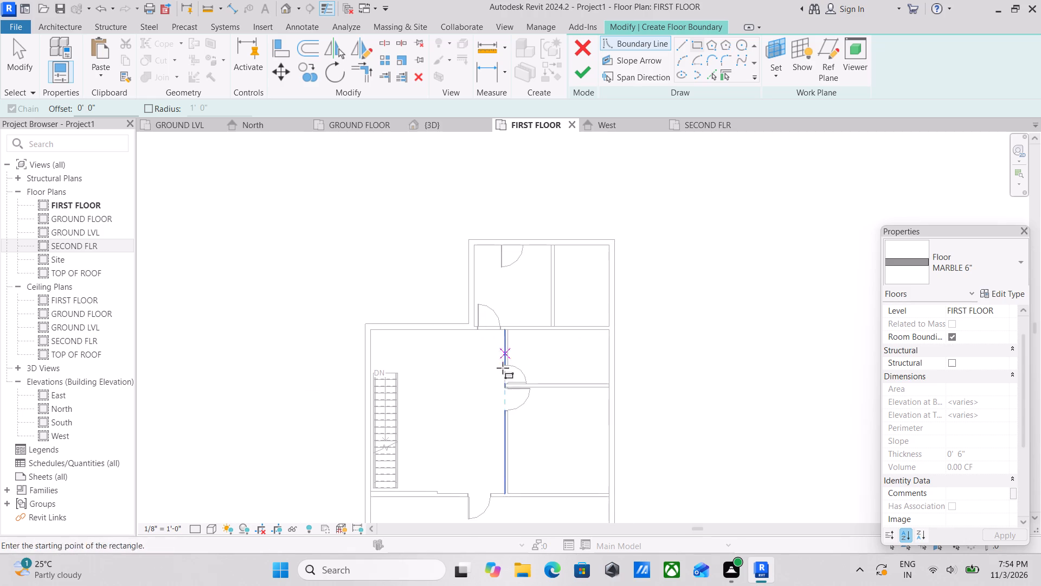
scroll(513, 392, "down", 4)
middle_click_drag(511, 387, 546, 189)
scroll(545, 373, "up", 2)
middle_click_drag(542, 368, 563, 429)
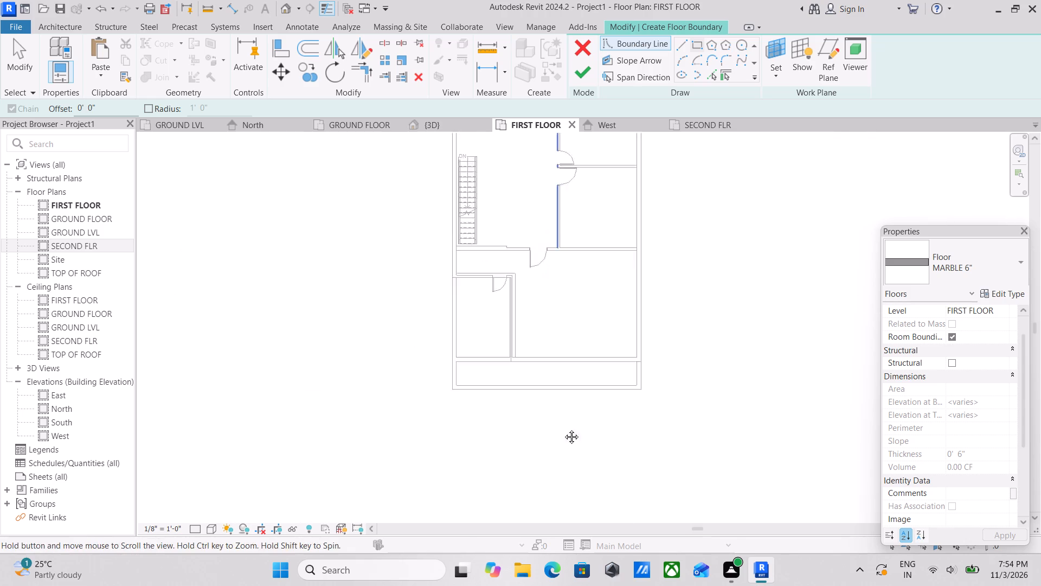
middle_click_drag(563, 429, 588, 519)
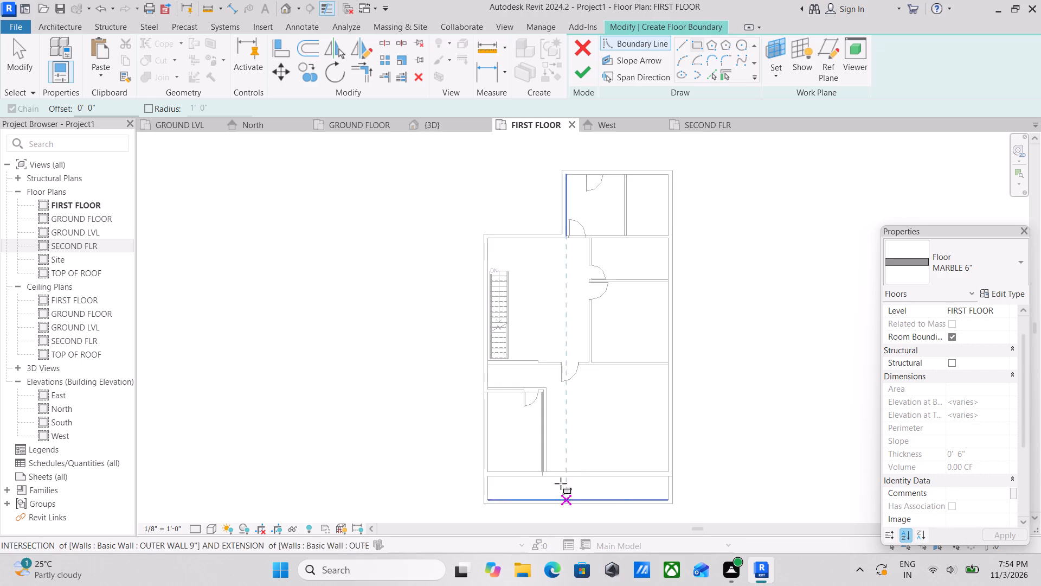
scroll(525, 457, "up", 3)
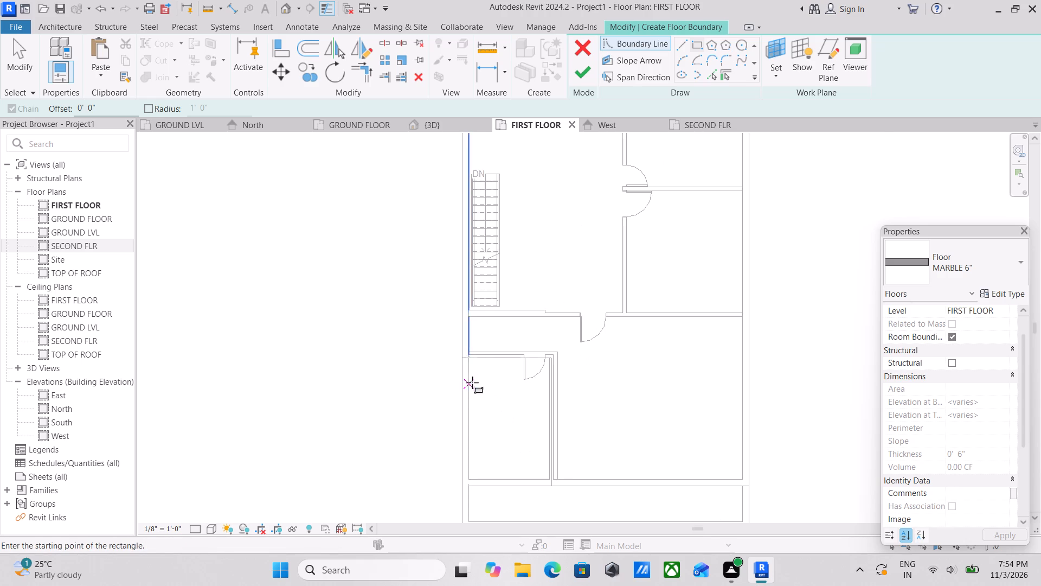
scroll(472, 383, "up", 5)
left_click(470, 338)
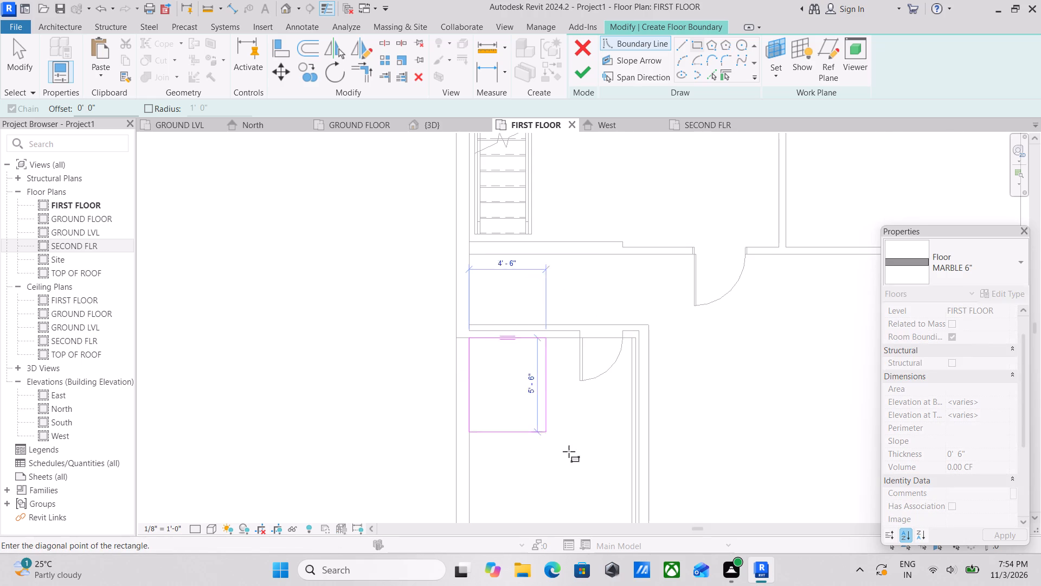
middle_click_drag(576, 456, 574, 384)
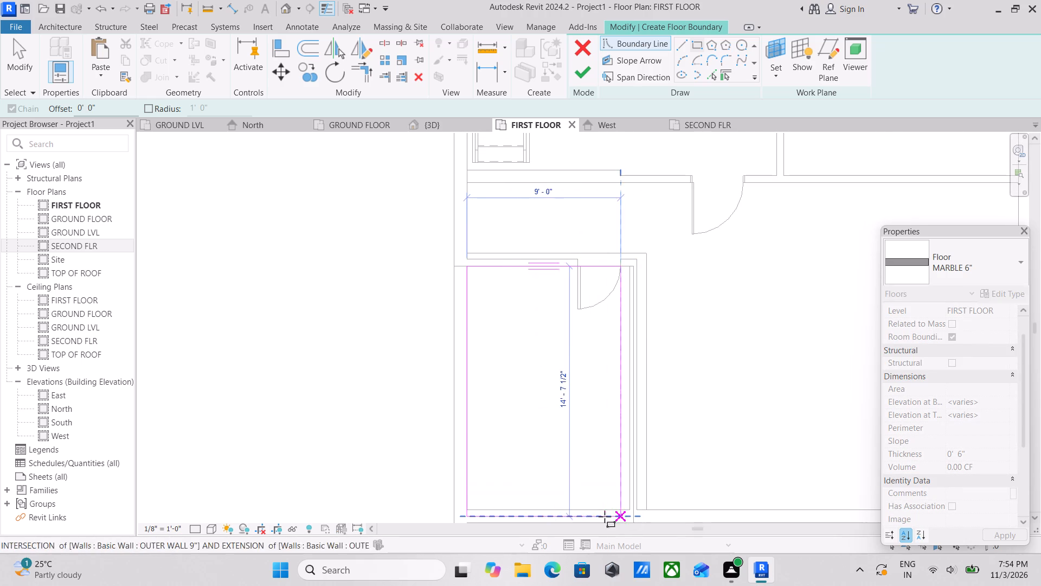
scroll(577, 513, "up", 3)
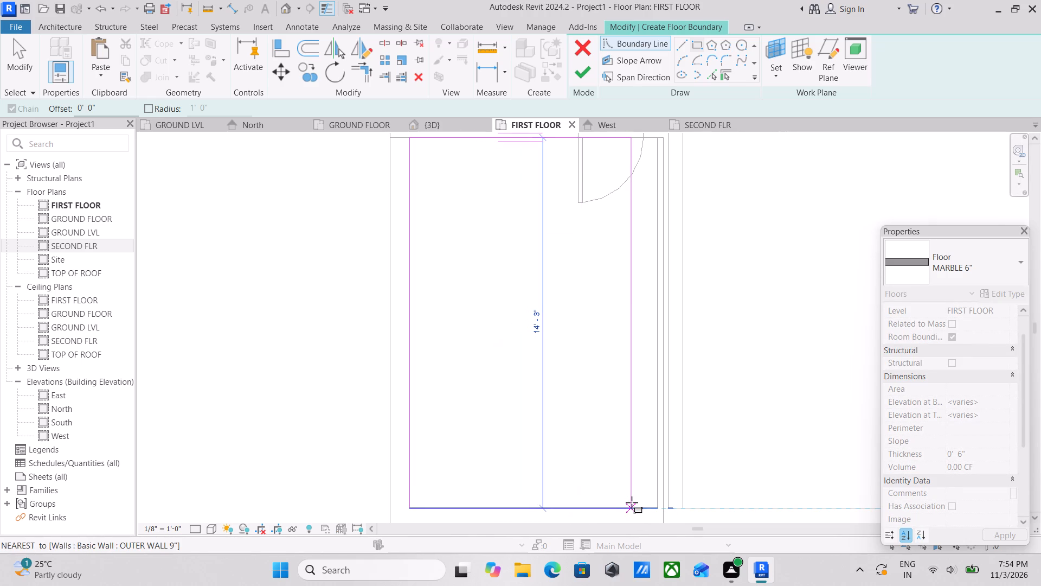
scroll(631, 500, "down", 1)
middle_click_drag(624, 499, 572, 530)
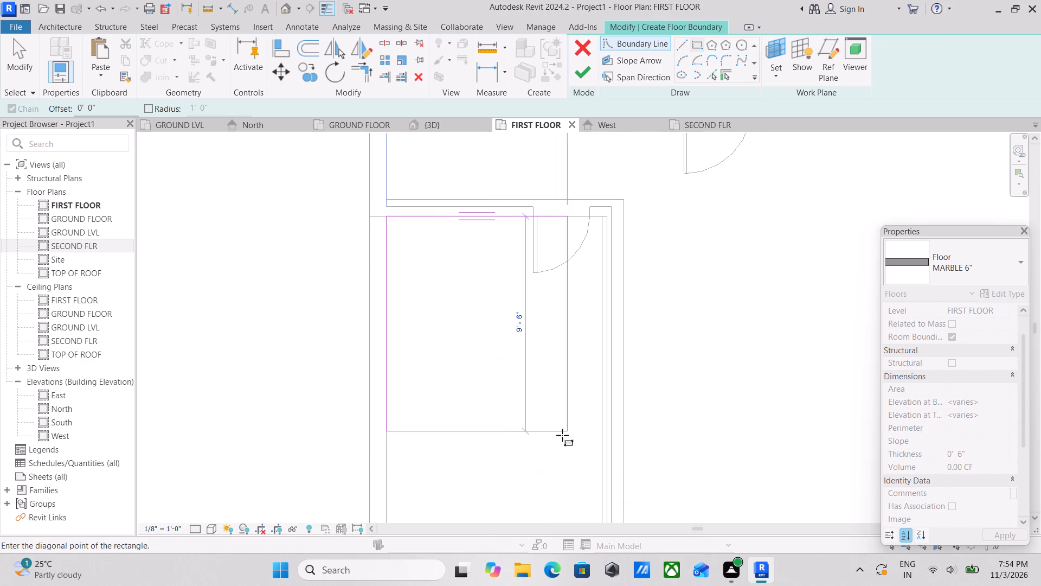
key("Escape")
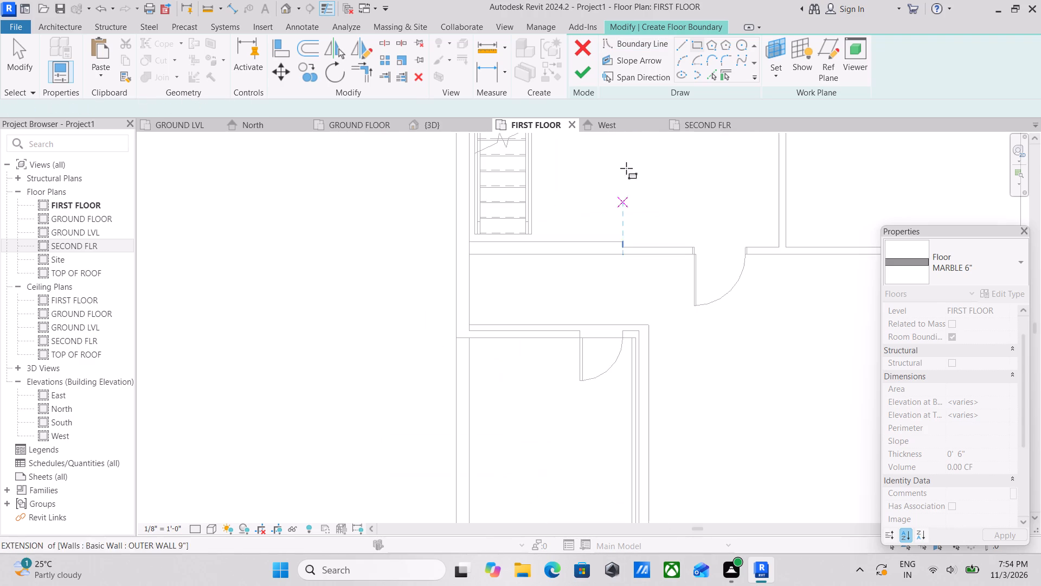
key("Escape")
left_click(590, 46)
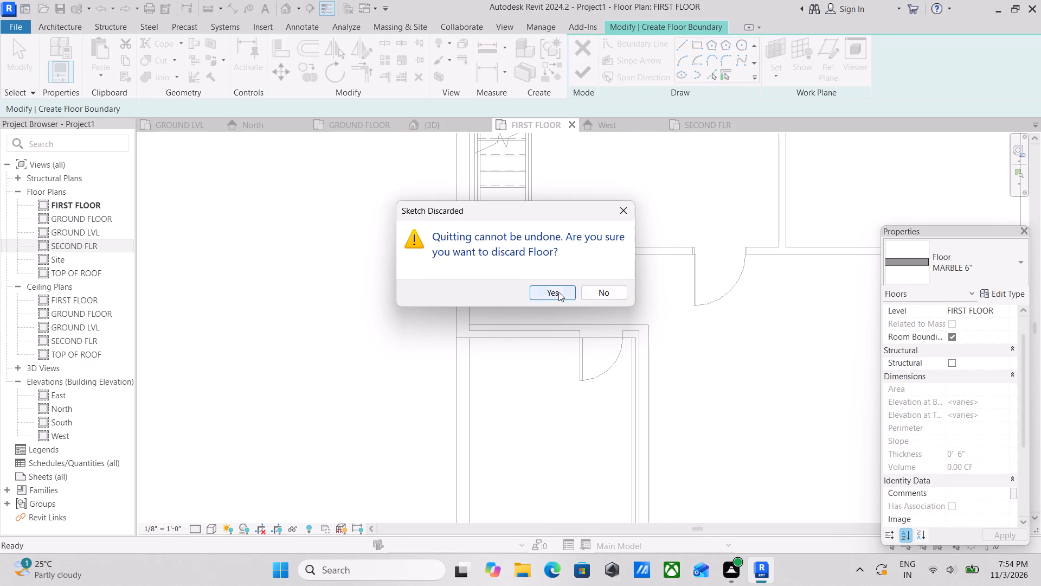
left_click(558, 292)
Set the FIRST FLOOR plan's underlay base level to None.
scroll(572, 350, "down", 2)
scroll(486, 416, "up", 3)
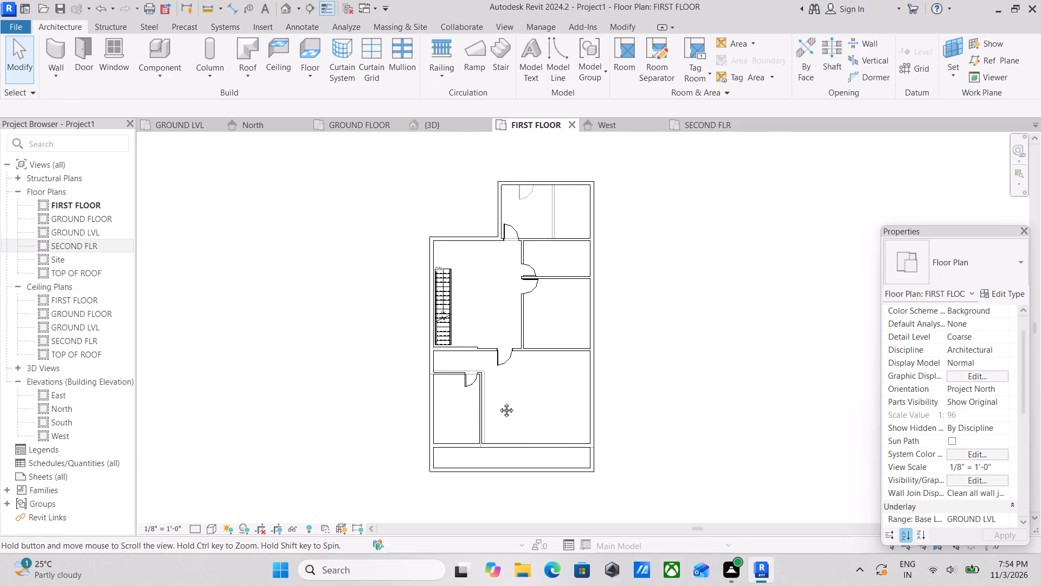
scroll(534, 334, "down", 2)
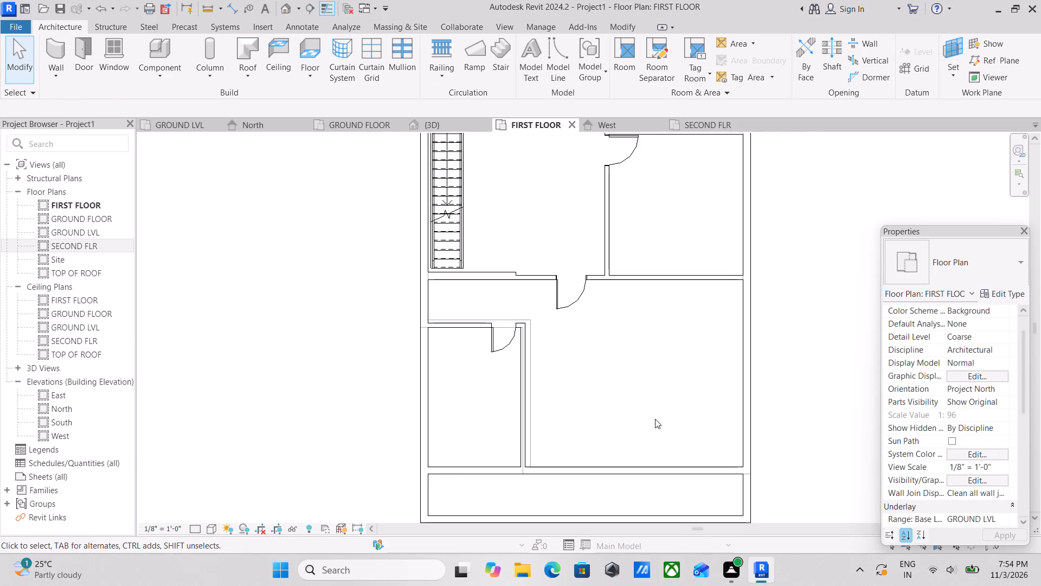
scroll(1023, 461, "down", 3)
left_click(997, 437)
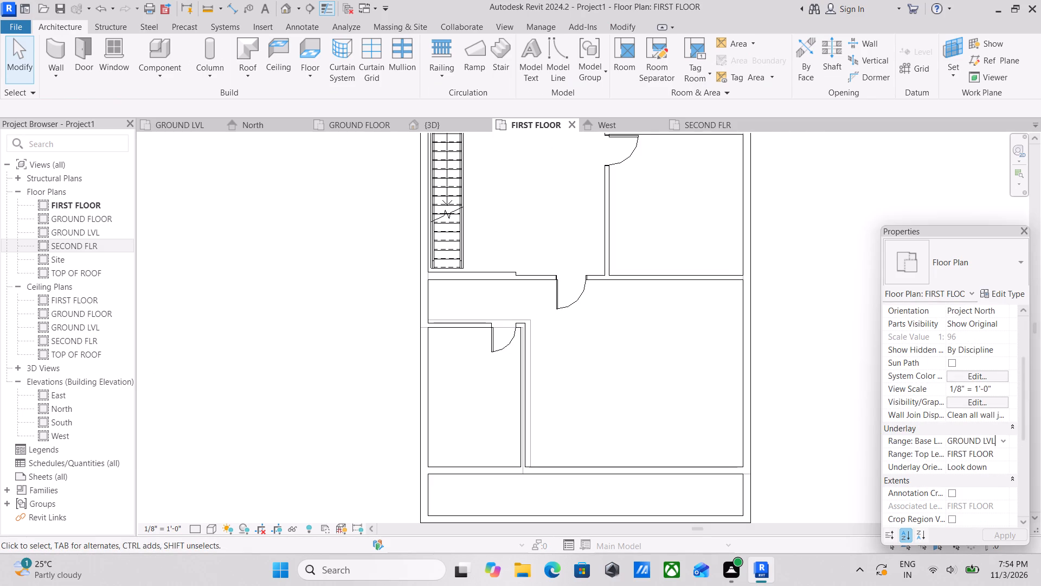
left_click(1005, 442)
left_click(954, 452)
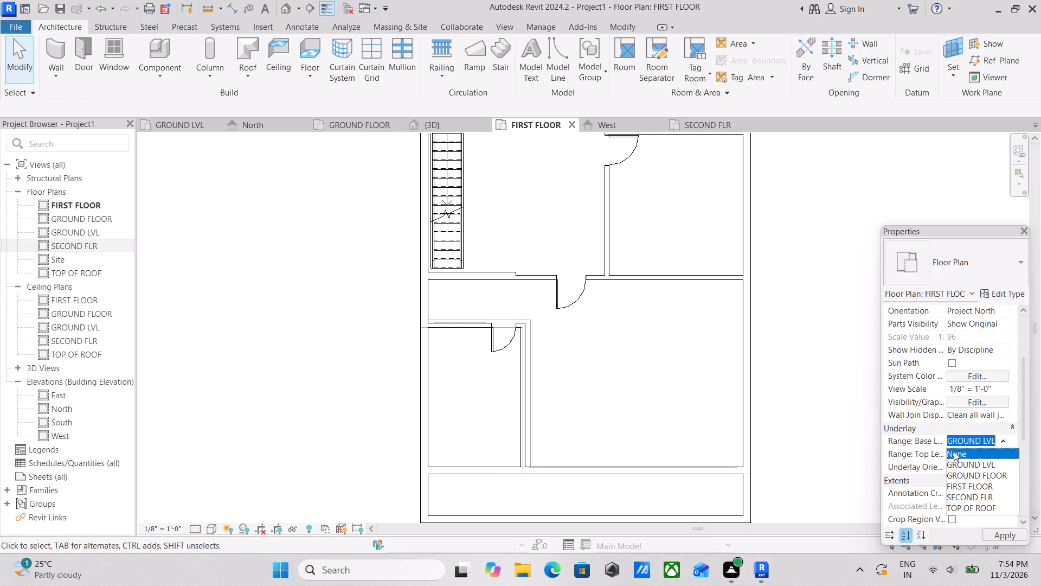
scroll(458, 319, "down", 1)
middle_click_drag(461, 322, 470, 388)
scroll(468, 386, "down", 1)
scroll(530, 372, "up", 3)
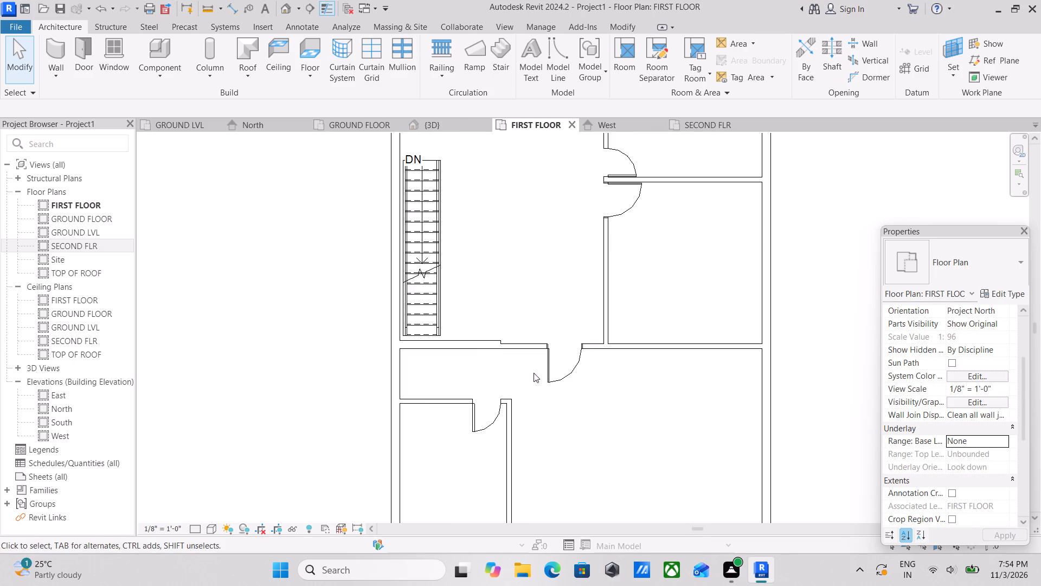
scroll(541, 363, "down", 2)
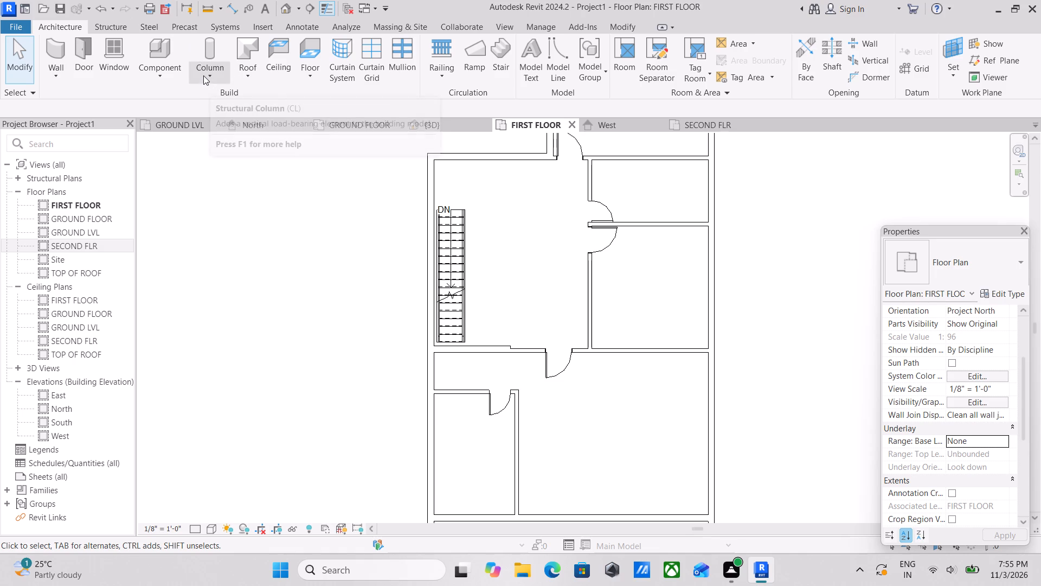
Start an architectural floor on FIRST FLOOR, duplicate the MARBLE 1' type as MARBLE 6", and open its structure layers.
left_click(306, 75)
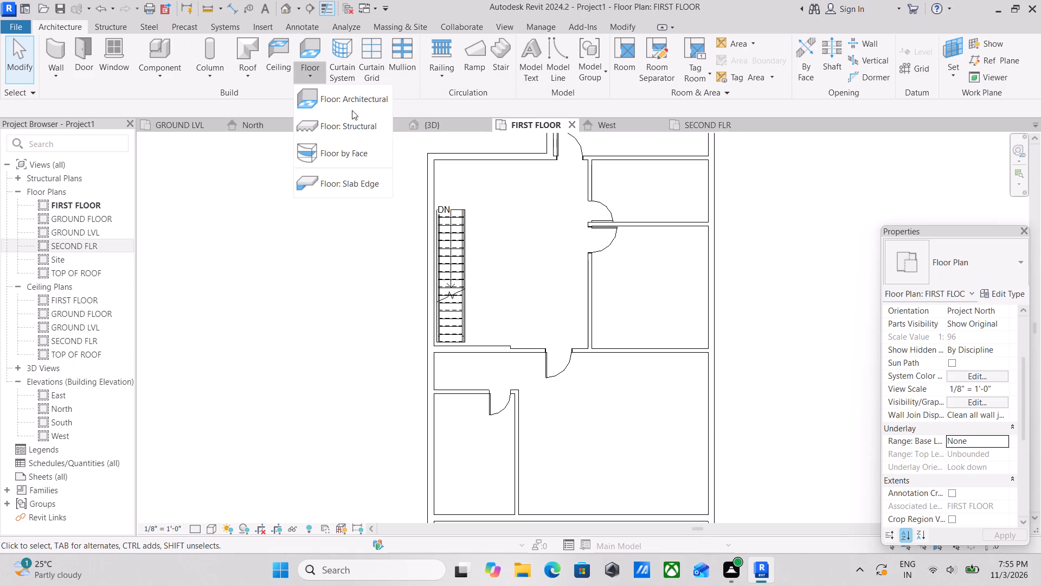
left_click(352, 101)
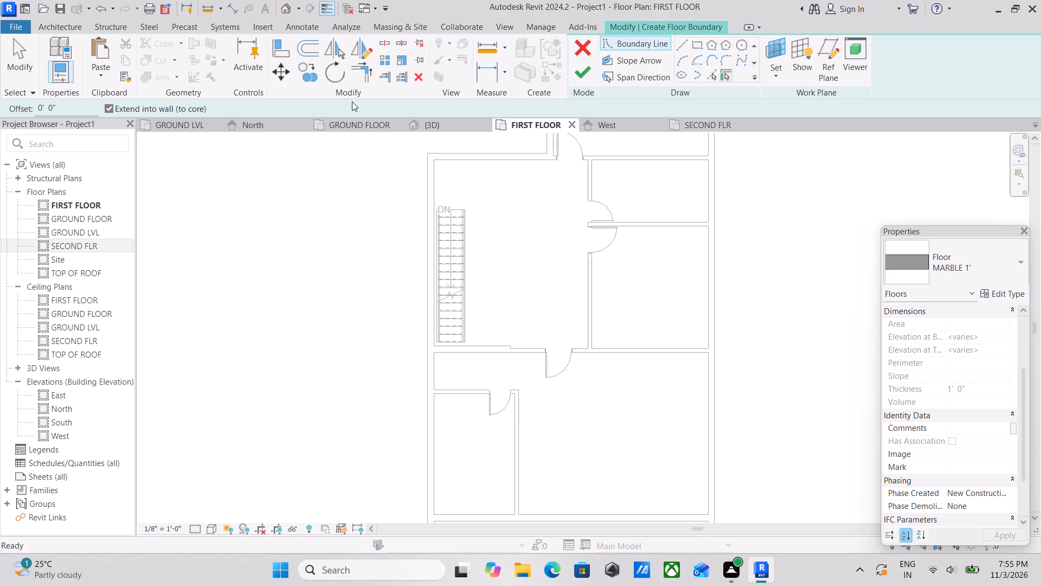
left_click(997, 296)
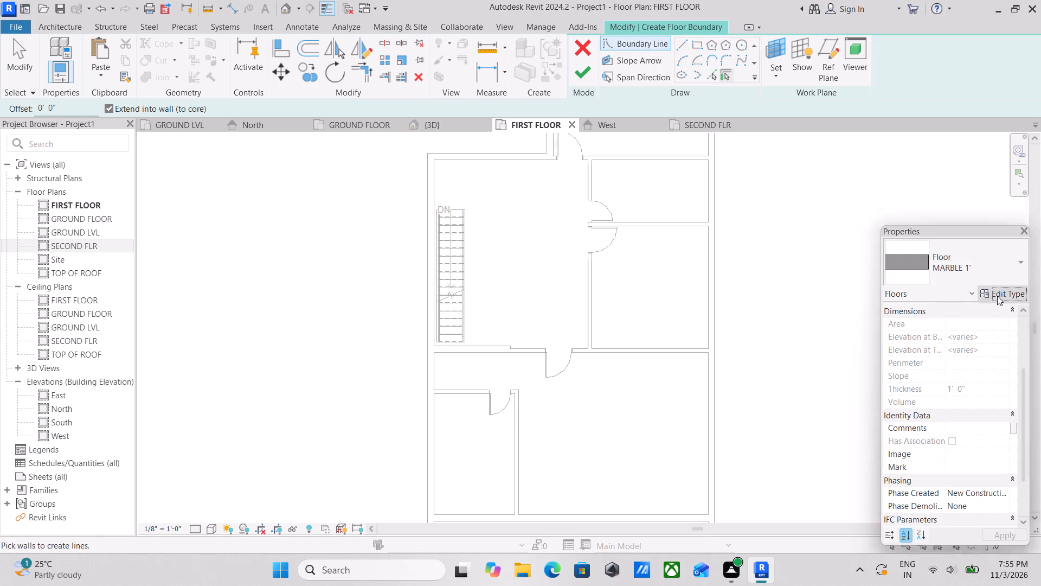
left_click(992, 133)
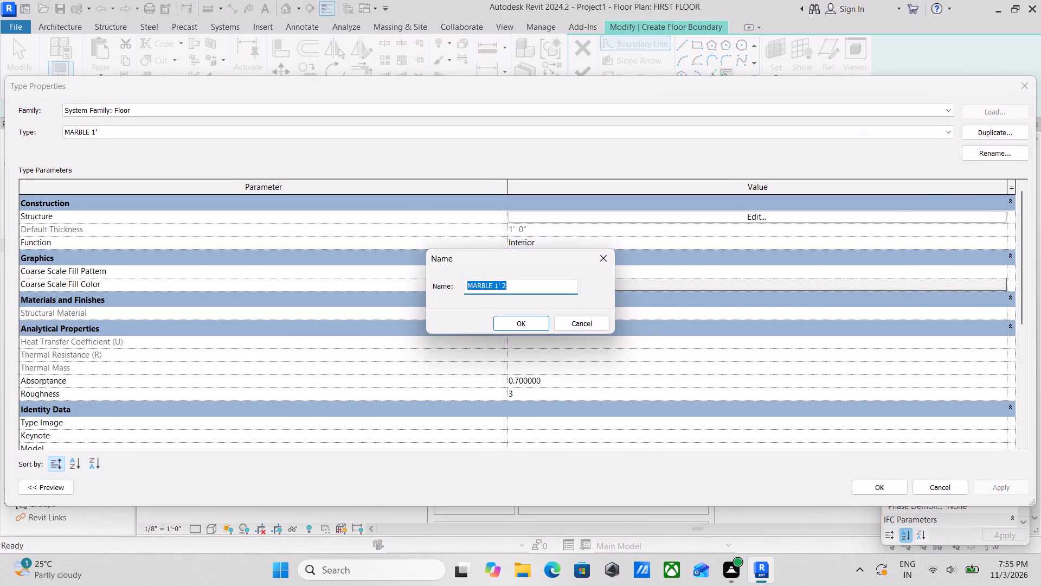
type("ma")
key("BackSpace")
key("BackSpace")
key("BackSpace")
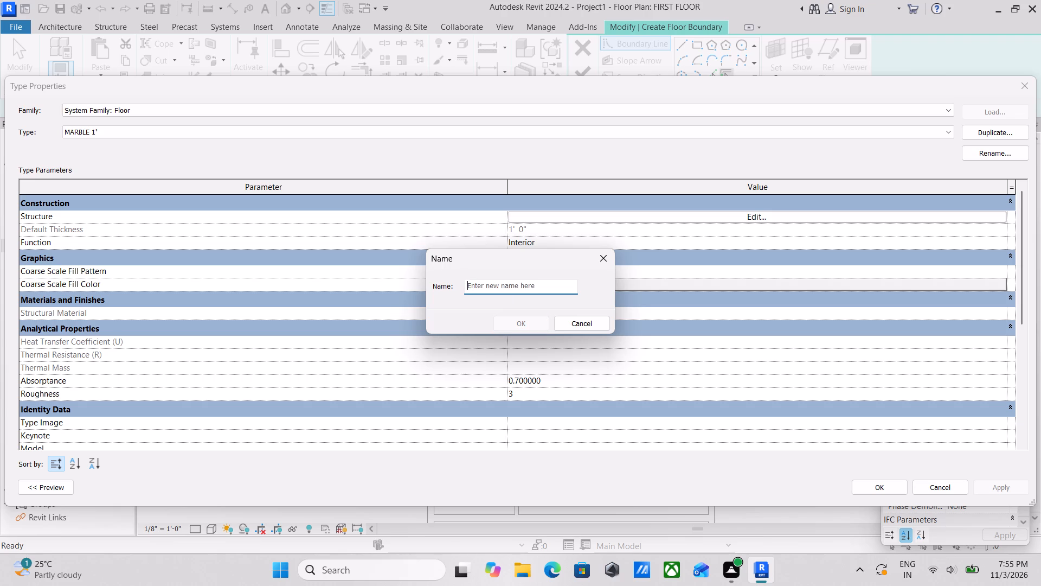
type("MA")
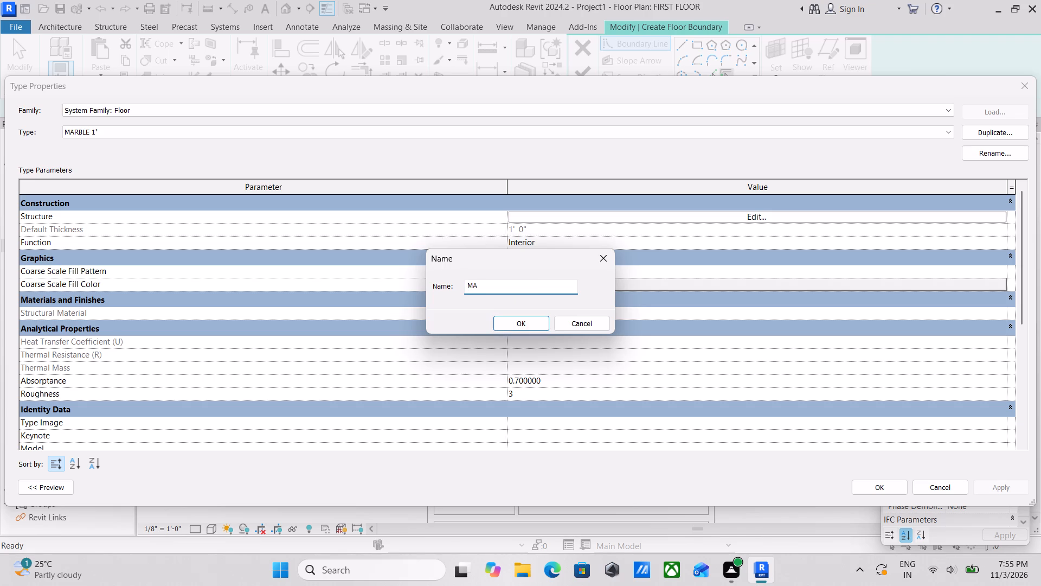
type("RBLE")
key("space")
key("6")
key("shift+quotedbl")
left_click(532, 321)
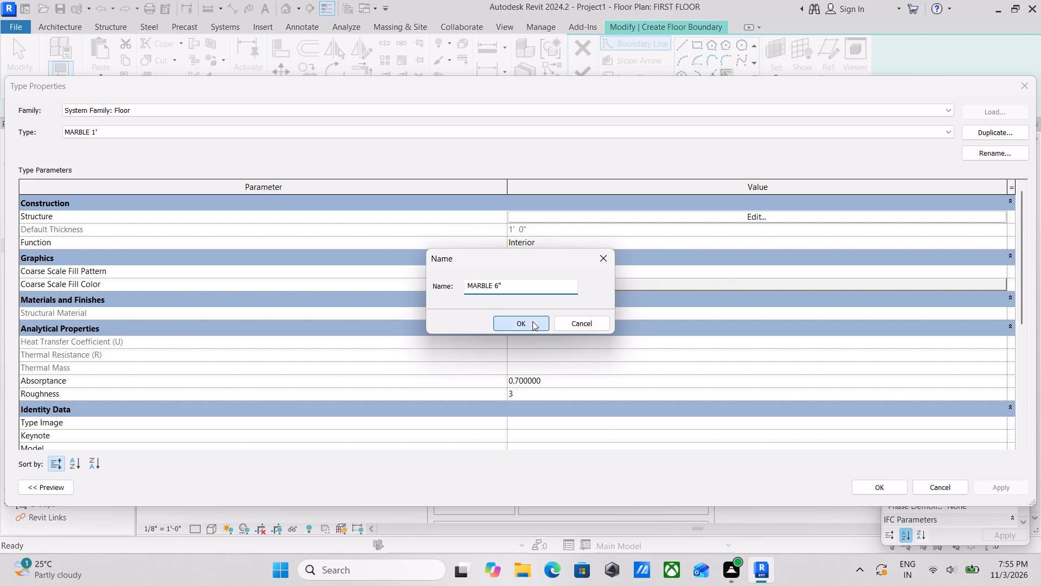
left_click(730, 215)
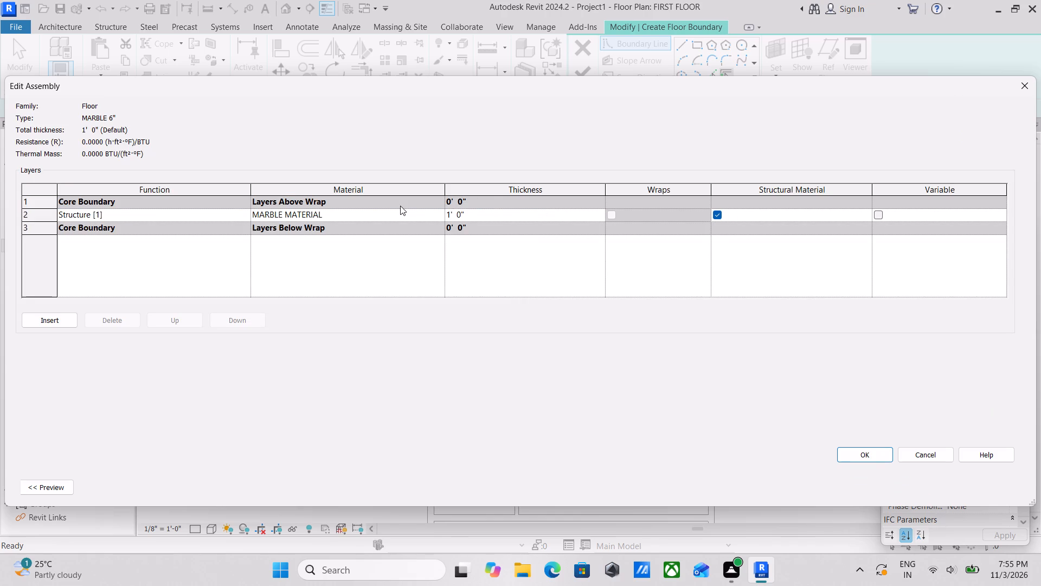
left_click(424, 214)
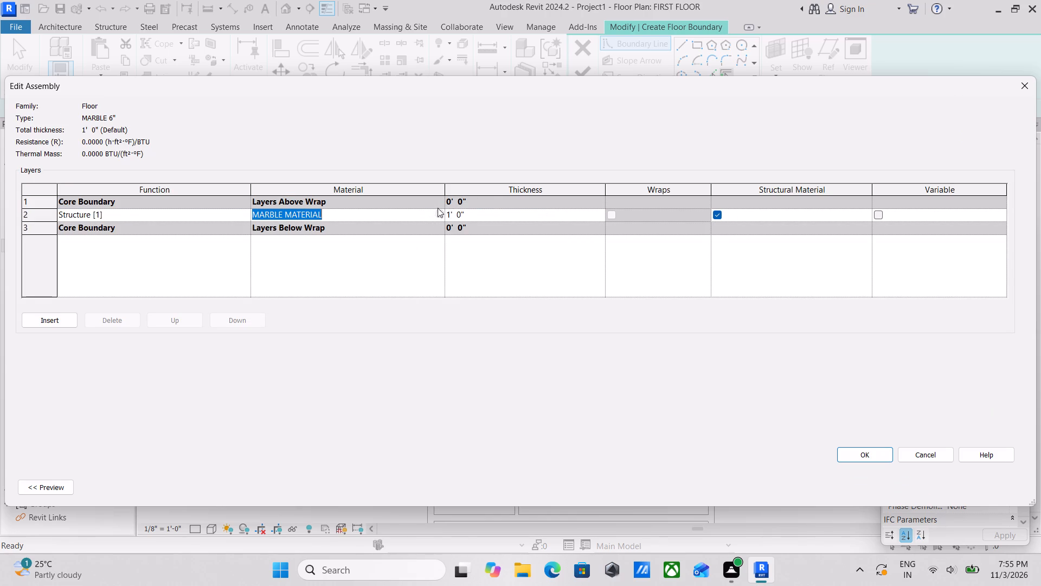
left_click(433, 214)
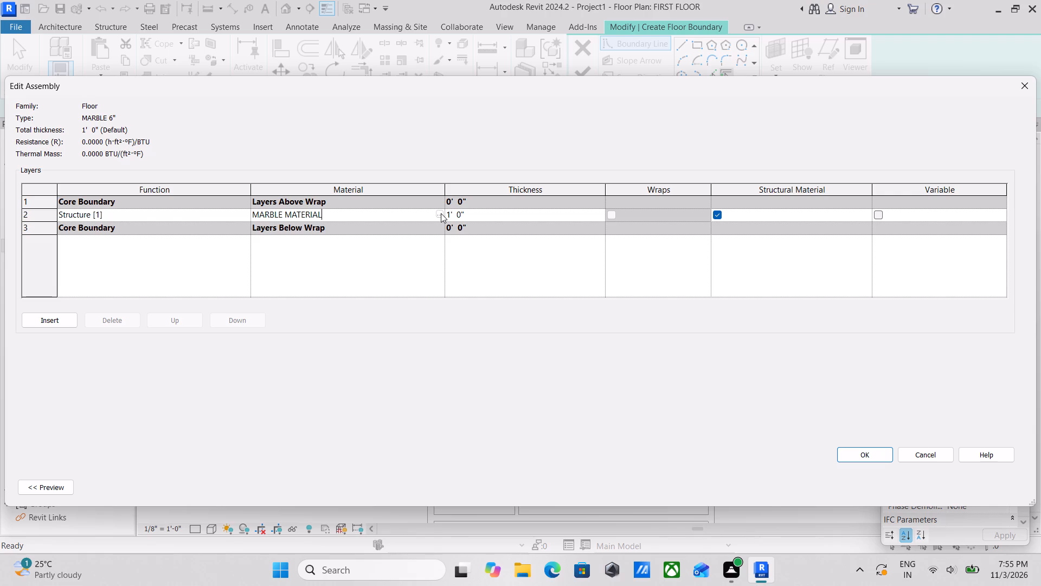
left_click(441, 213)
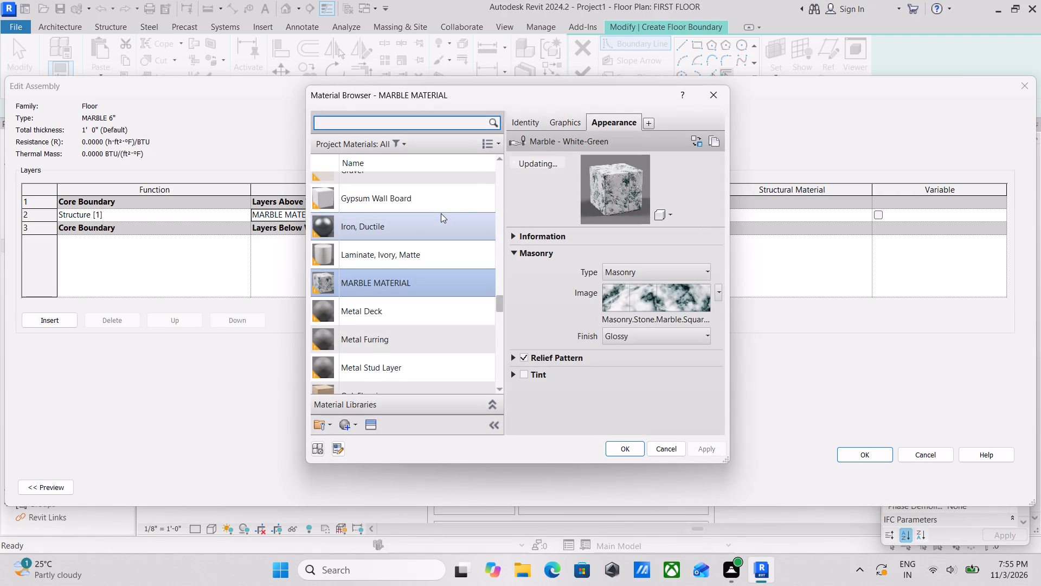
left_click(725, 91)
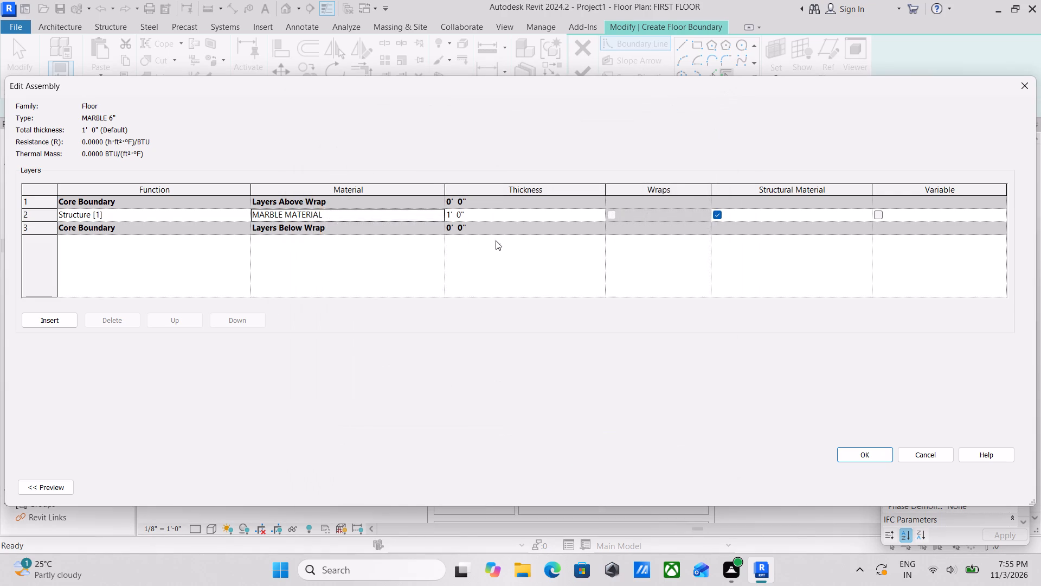
Set the structure layer thickness of the MARBLE 6" floor type to 6" and apply the type properties.
left_click(477, 211)
key("6")
key("shift+quotedbl")
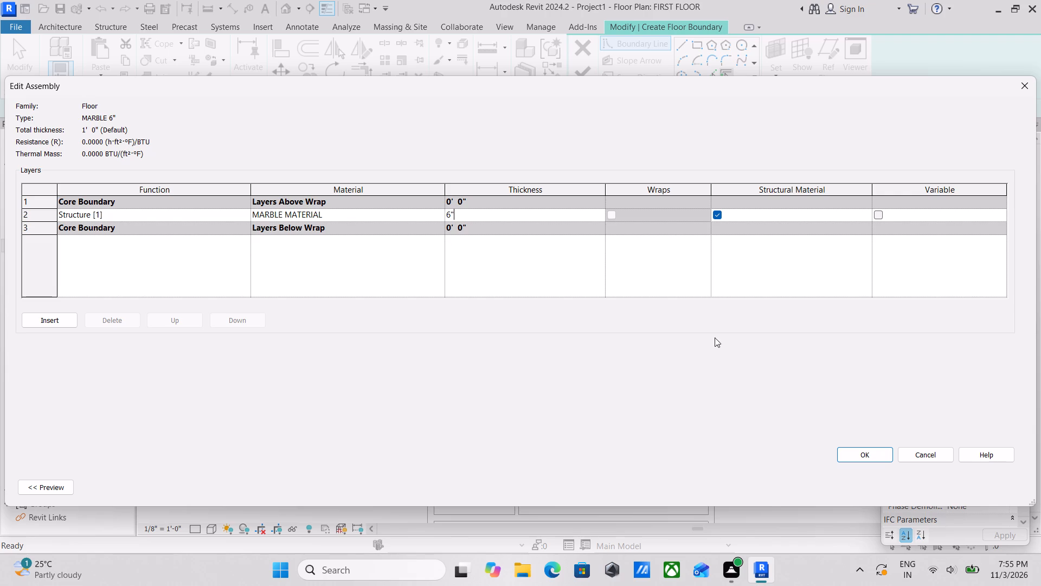
left_click(868, 449)
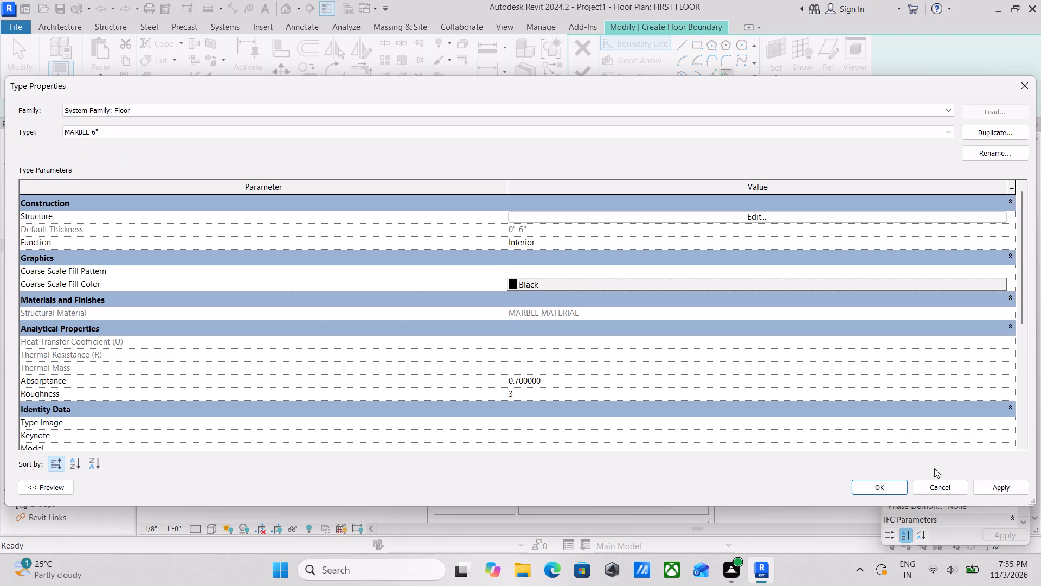
left_click(994, 488)
left_click(884, 491)
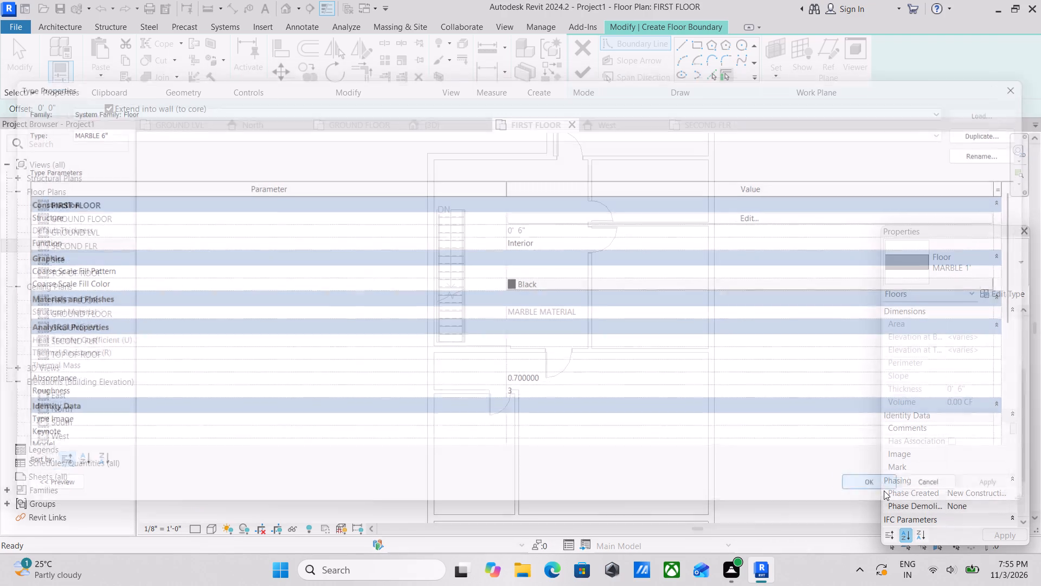
Sketch a rectangular floor boundary about 9'-6" by 14'-3" along the inner wall faces of the small southwest room.
scroll(463, 298, "down", 1)
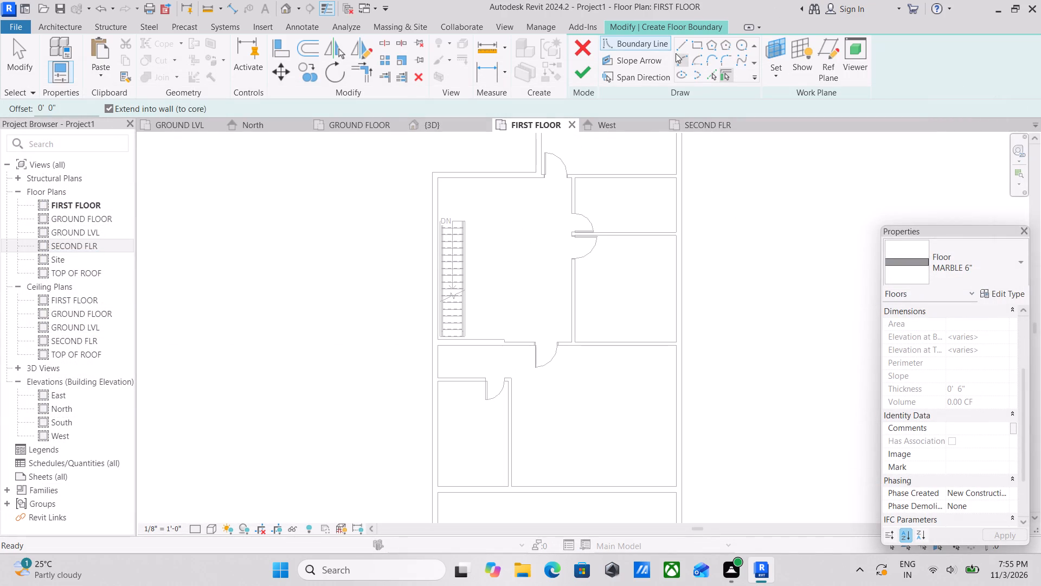
left_click(690, 49)
scroll(445, 299, "down", 1)
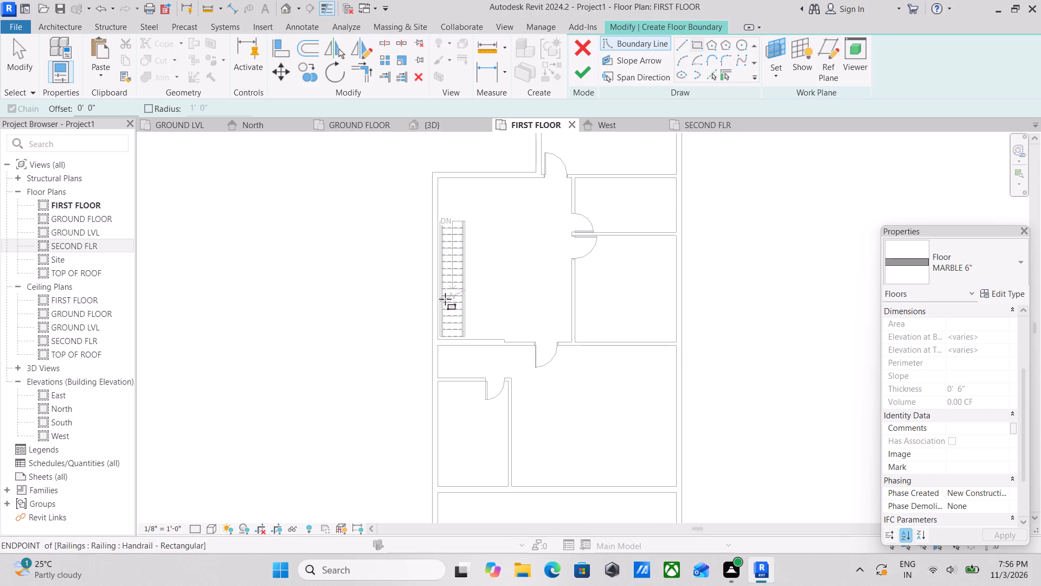
middle_click_drag(457, 283, 546, 167)
scroll(532, 308, "up", 3)
scroll(544, 387, "up", 2)
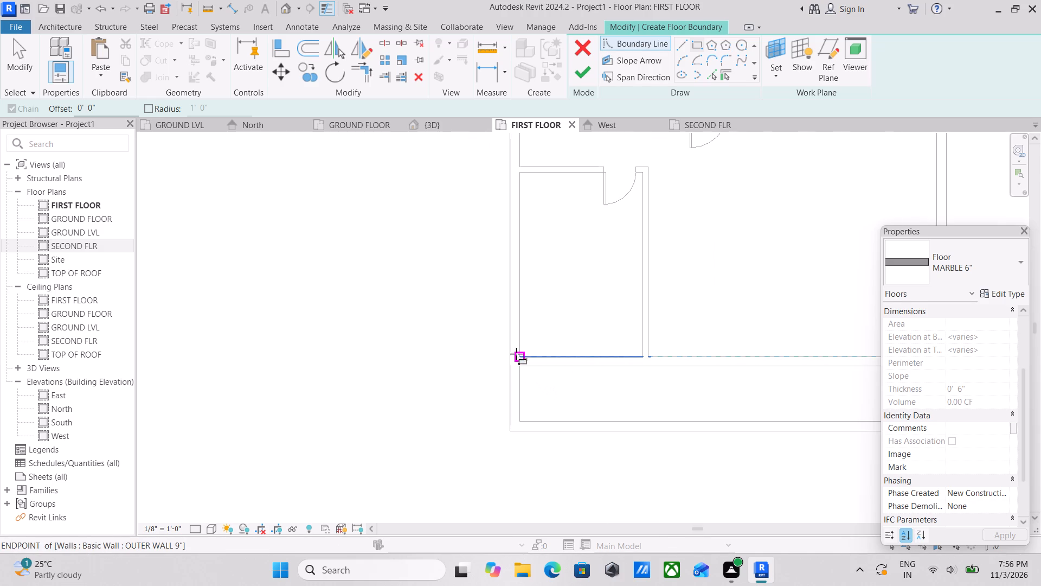
left_click(517, 354)
middle_click_drag(587, 256, 575, 358)
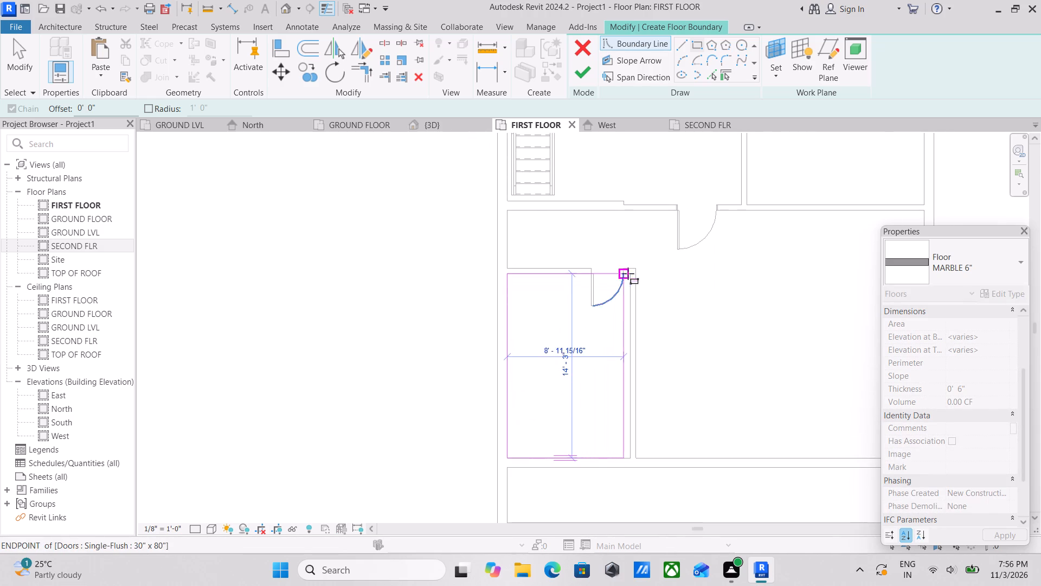
scroll(628, 272, "up", 3)
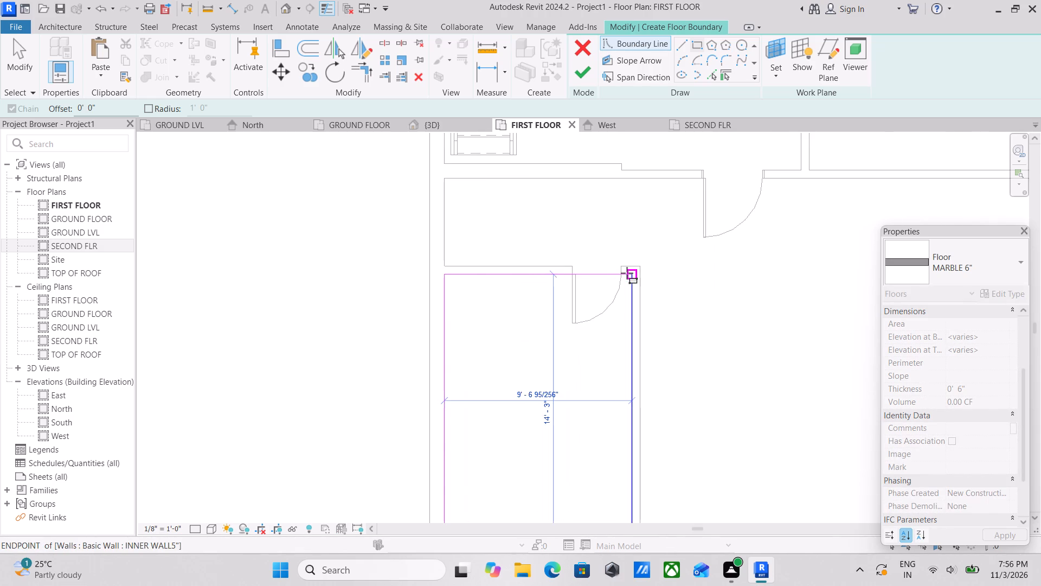
left_click(627, 273)
Sketch a rectangular floor boundary about 13'-8 1/2" by 14'-5" inside the large room east of the stair hall.
scroll(699, 245, "down", 3)
middle_click_drag(687, 251, 573, 264)
scroll(650, 264, "down", 2)
middle_click_drag(640, 267, 557, 401)
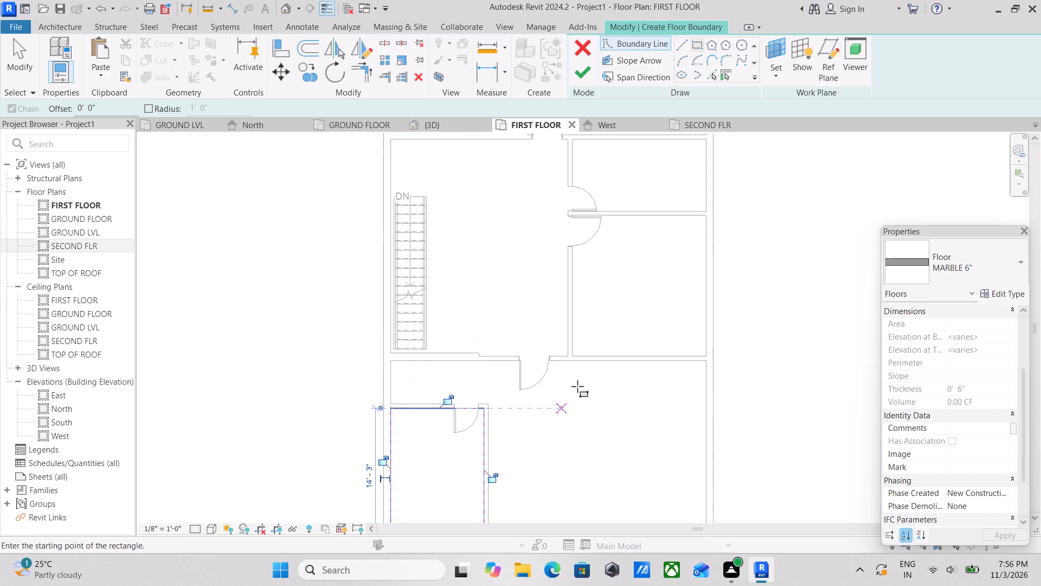
scroll(584, 373, "down", 2)
middle_click_drag(584, 373, 561, 437)
scroll(650, 326, "up", 5)
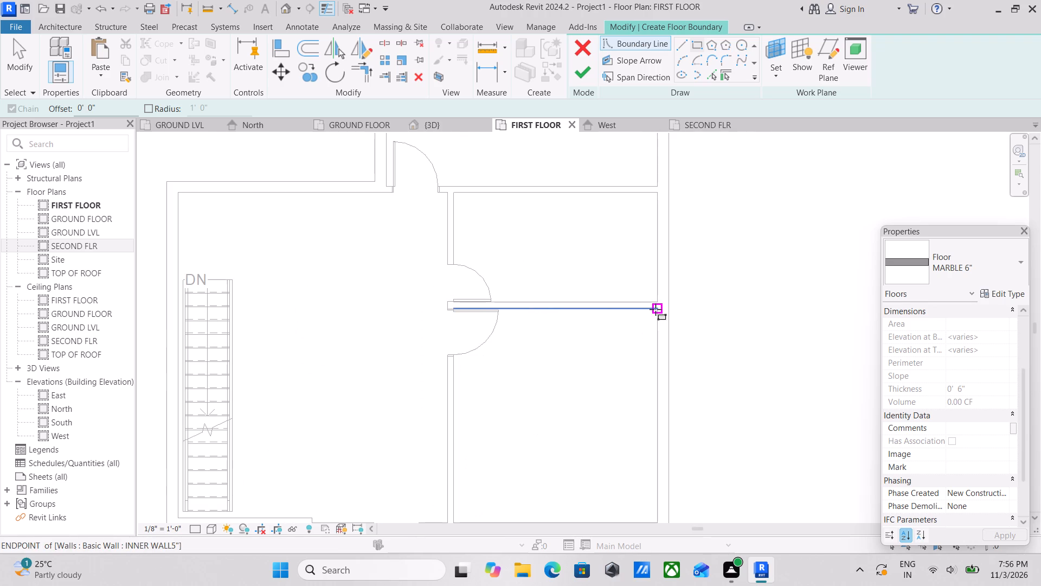
left_click(656, 309)
middle_click_drag(588, 373, 694, 230)
scroll(558, 376, "up", 3)
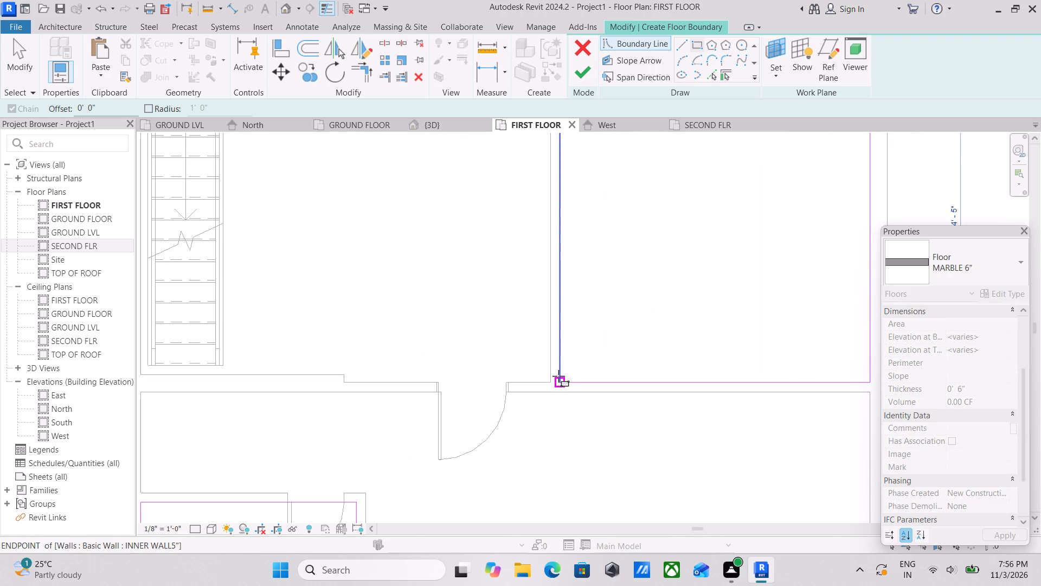
left_click(559, 380)
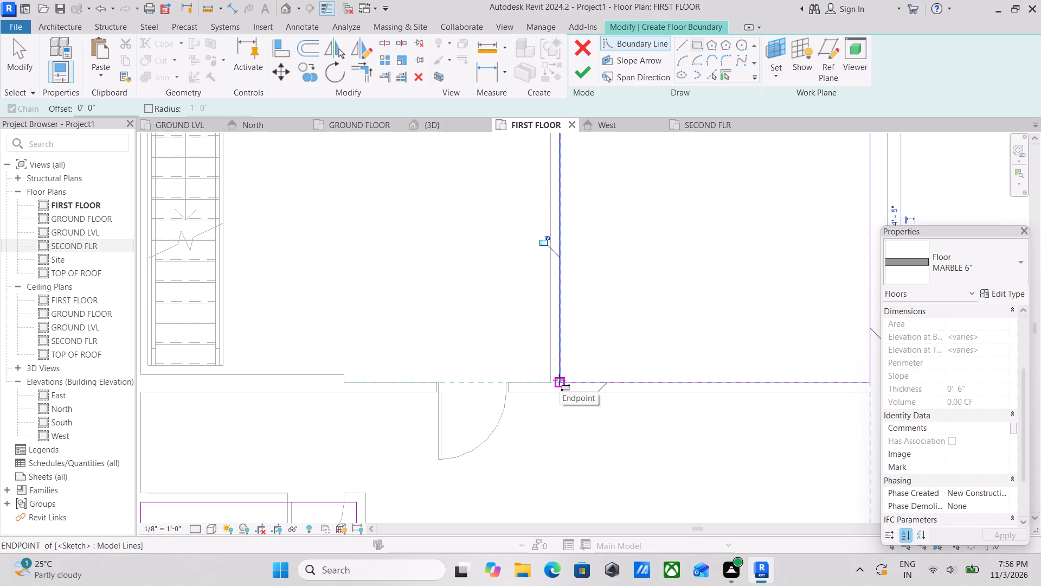
Sketch a rectangular floor boundary about 11' deep along the inner wall faces of the northernmost room.
scroll(697, 303, "down", 3)
middle_click_drag(658, 286, 618, 378)
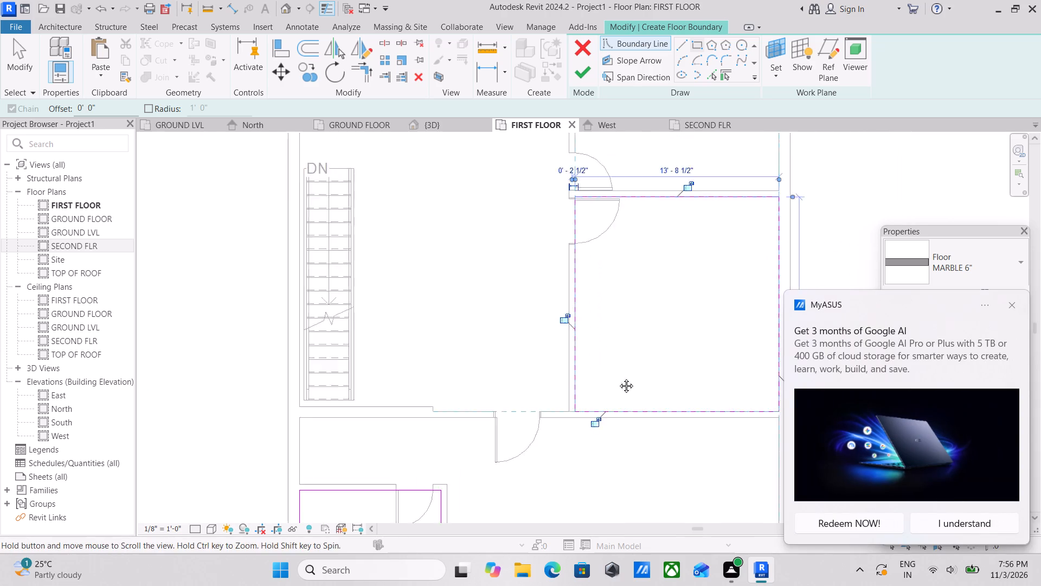
middle_click_drag(618, 378, 595, 427)
scroll(691, 330, "down", 2)
middle_click_drag(676, 365, 651, 480)
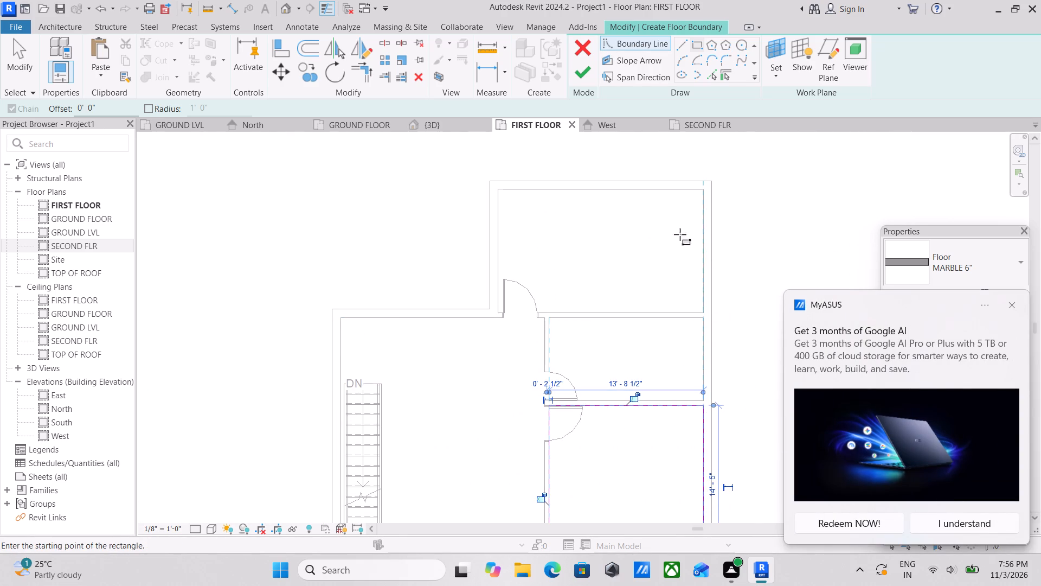
scroll(665, 235, "up", 5)
scroll(574, 205, "up", 1)
scroll(467, 192, "down", 2)
middle_click_drag(484, 205, 548, 272)
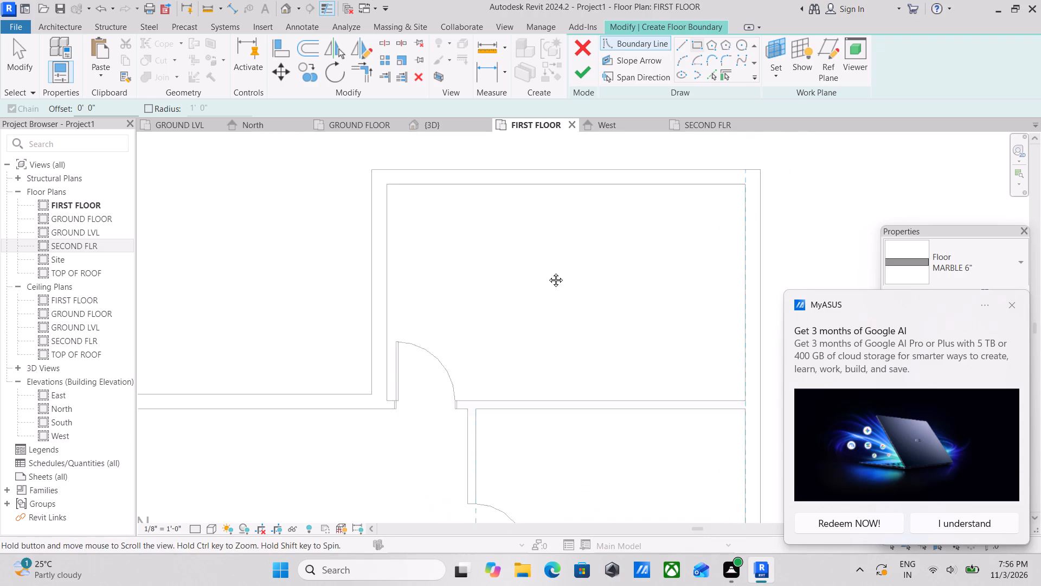
middle_click_drag(548, 272, 558, 287)
left_click(782, 233)
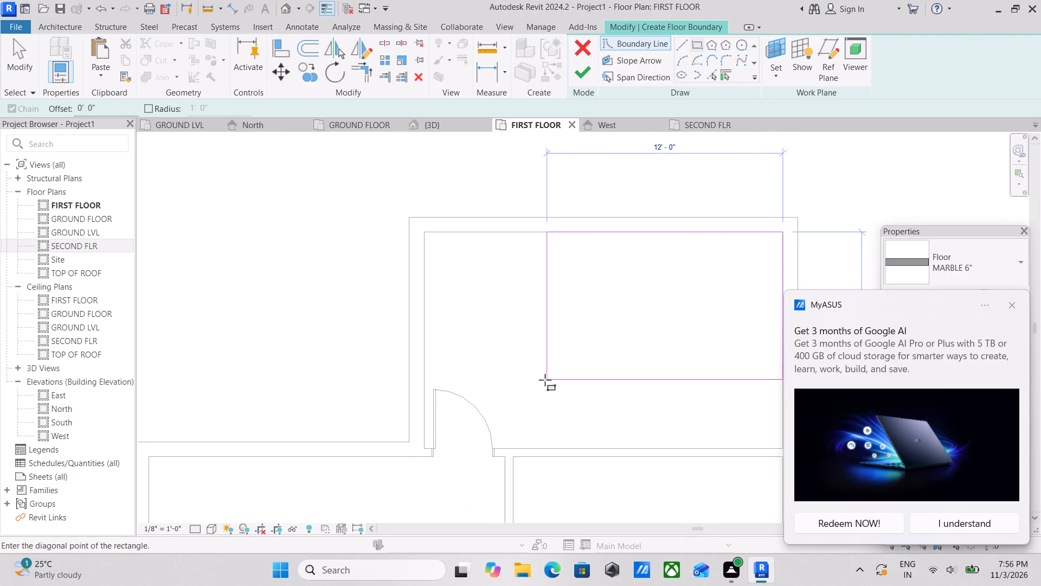
left_click(423, 443)
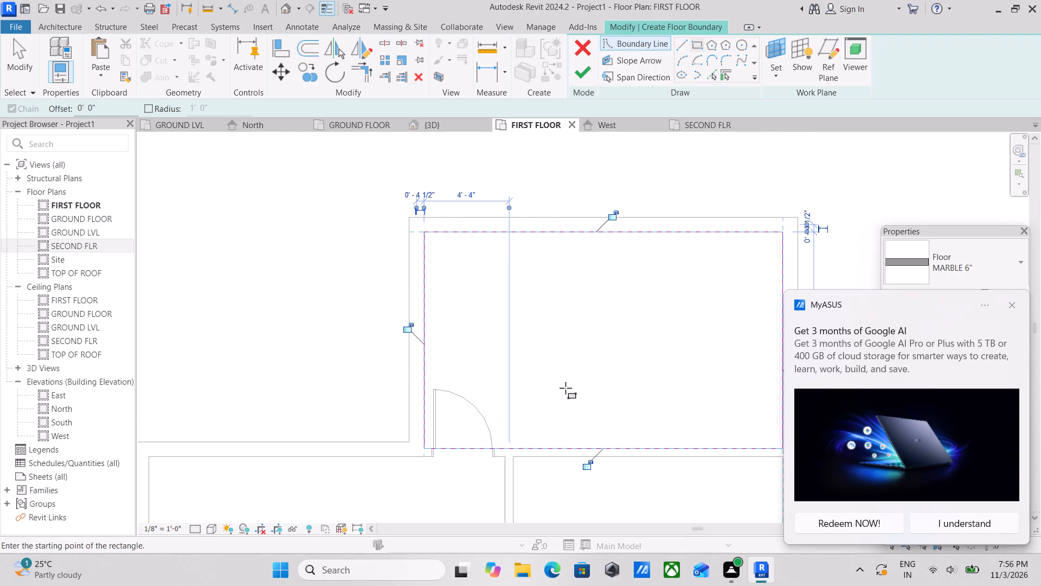
Sketch a rectangular floor boundary about 13'-8 1/2" by 7'-4 1/2" inside the room just south of the northernmost room.
scroll(568, 385, "down", 3)
middle_click_drag(575, 364, 590, 324)
scroll(613, 356, "down", 1)
middle_click_drag(612, 348, 634, 243)
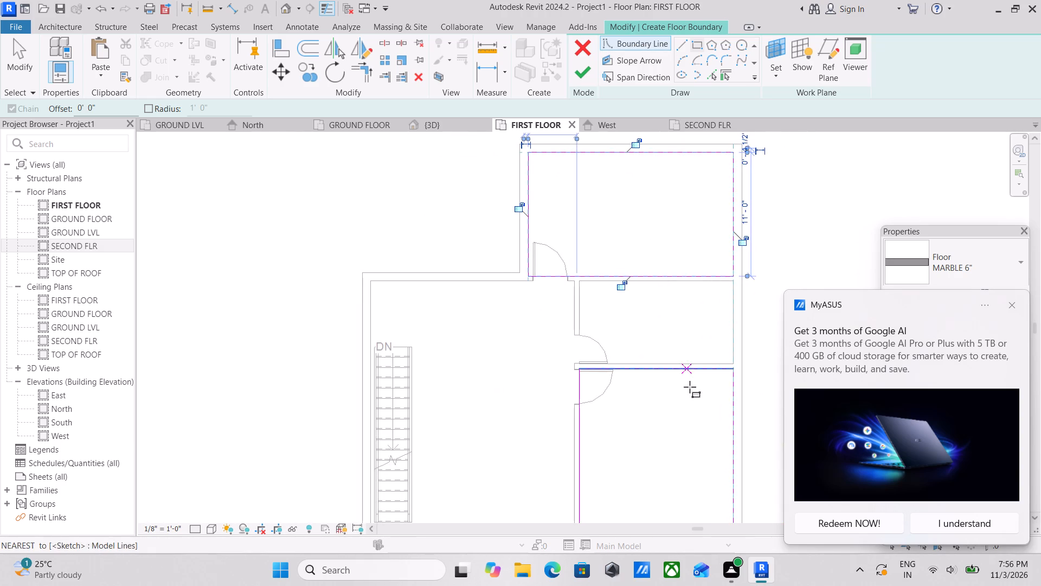
scroll(690, 387, "up", 2)
scroll(671, 300, "down", 1)
scroll(729, 262, "up", 4)
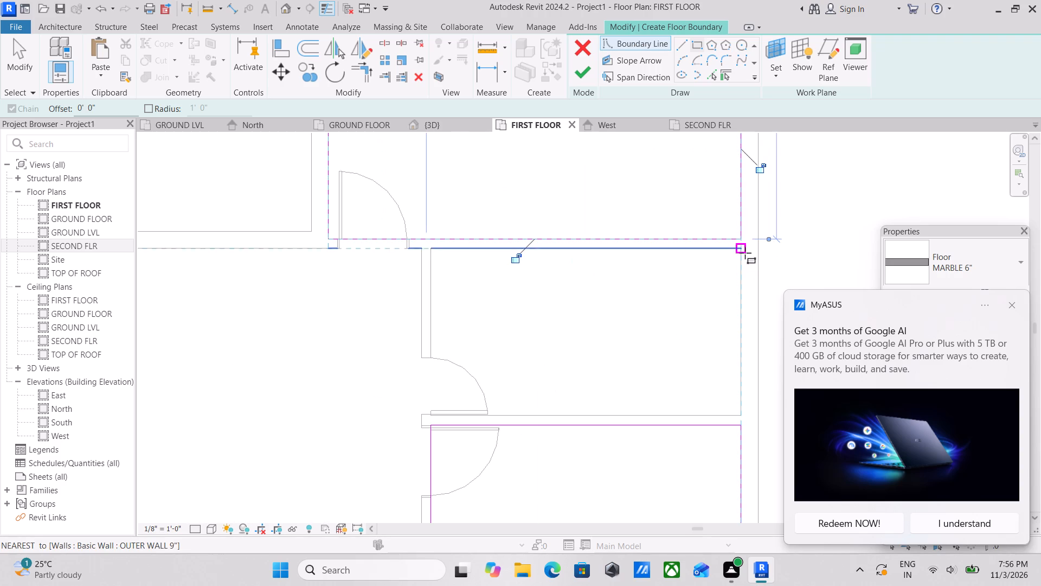
left_click(740, 253)
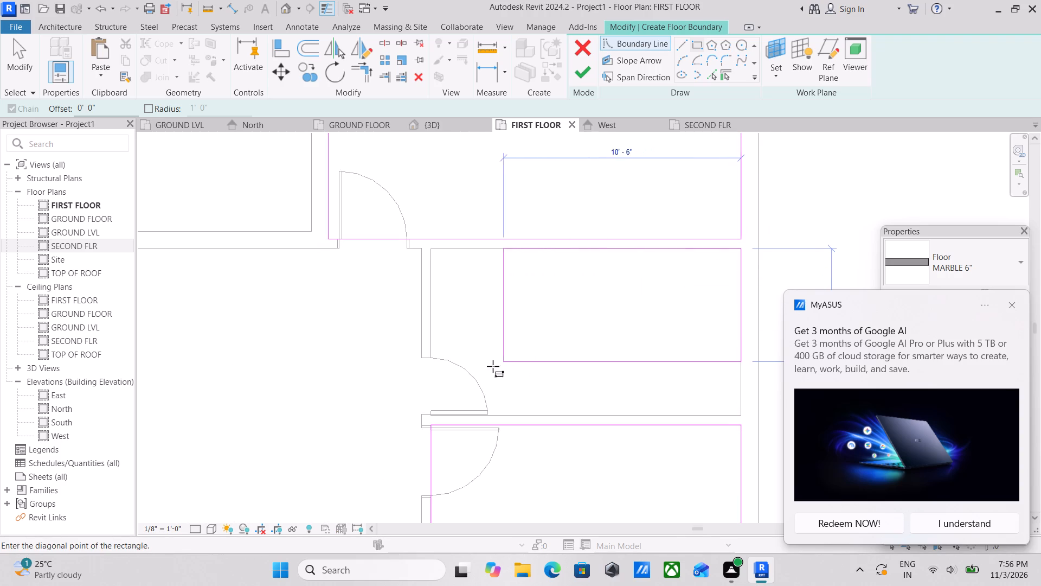
left_click(434, 417)
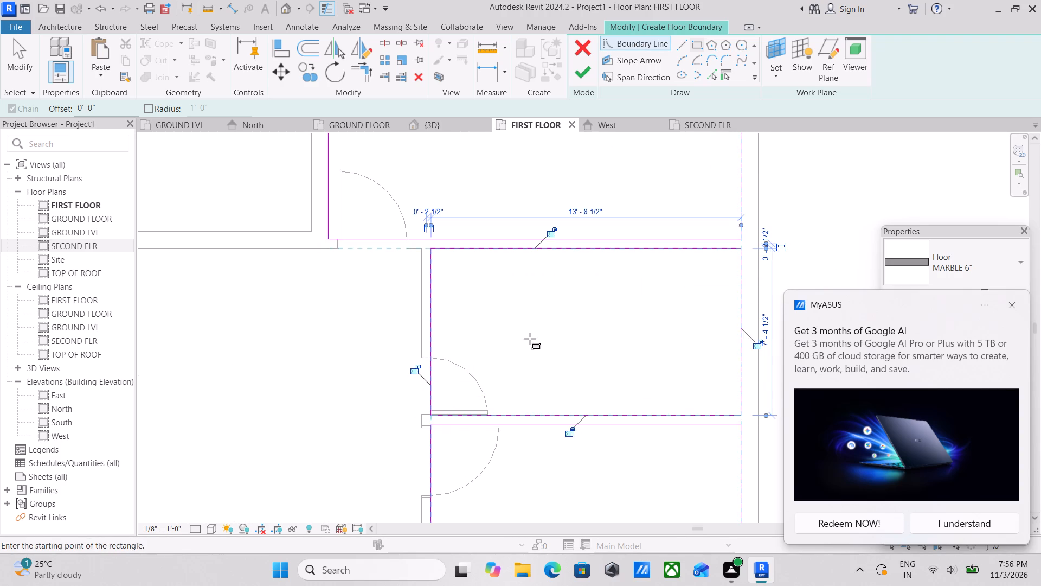
Sketch a rectangular floor boundary about 32'-3" by 4'-3" along the inner wall faces of the long strip at the building's south end.
scroll(530, 339, "down", 2)
scroll(452, 295, "down", 2)
middle_click_drag(323, 291, 467, 324)
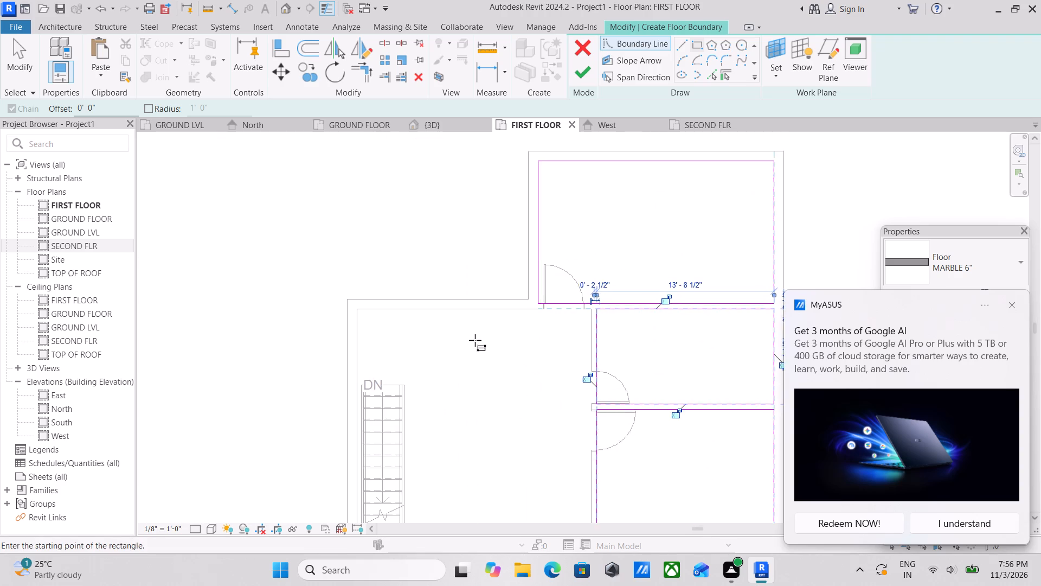
scroll(478, 343, "down", 2)
middle_click_drag(475, 328, 523, 191)
scroll(553, 319, "down", 3)
middle_click_drag(549, 322, 554, 237)
scroll(601, 453, "up", 2)
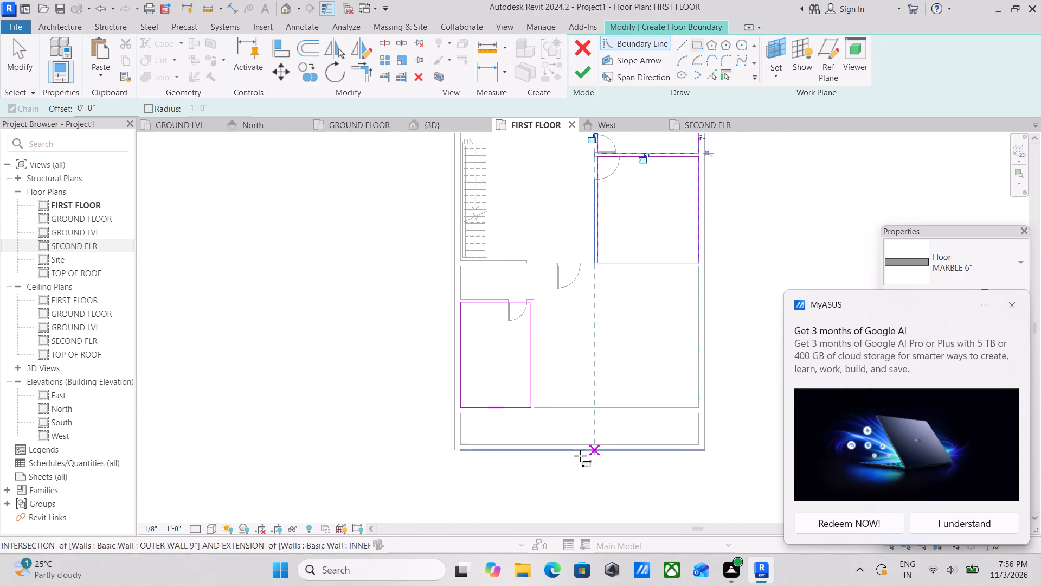
scroll(580, 456, "up", 1)
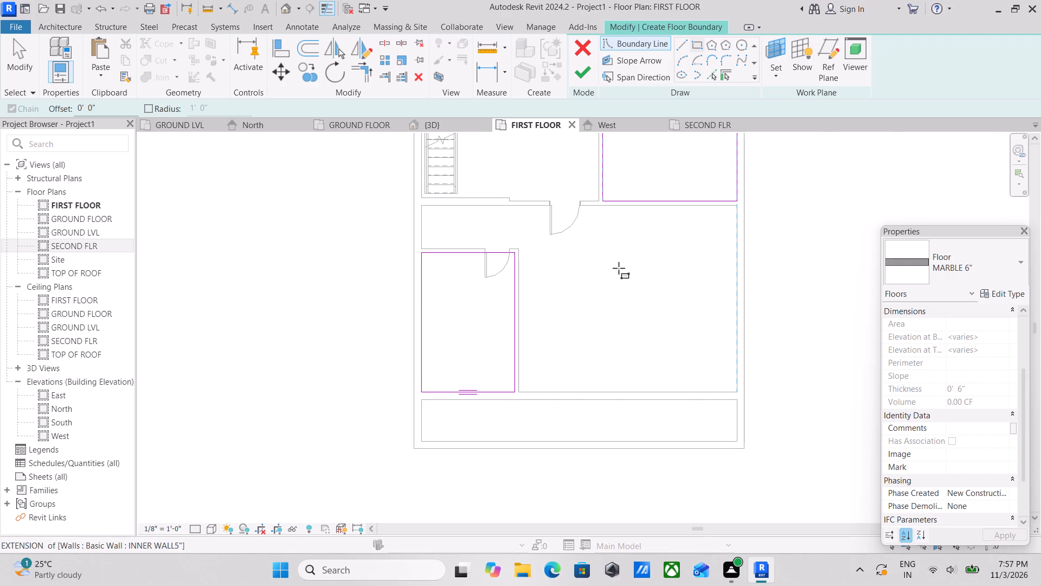
scroll(473, 398, "up", 3)
scroll(433, 421, "up", 3)
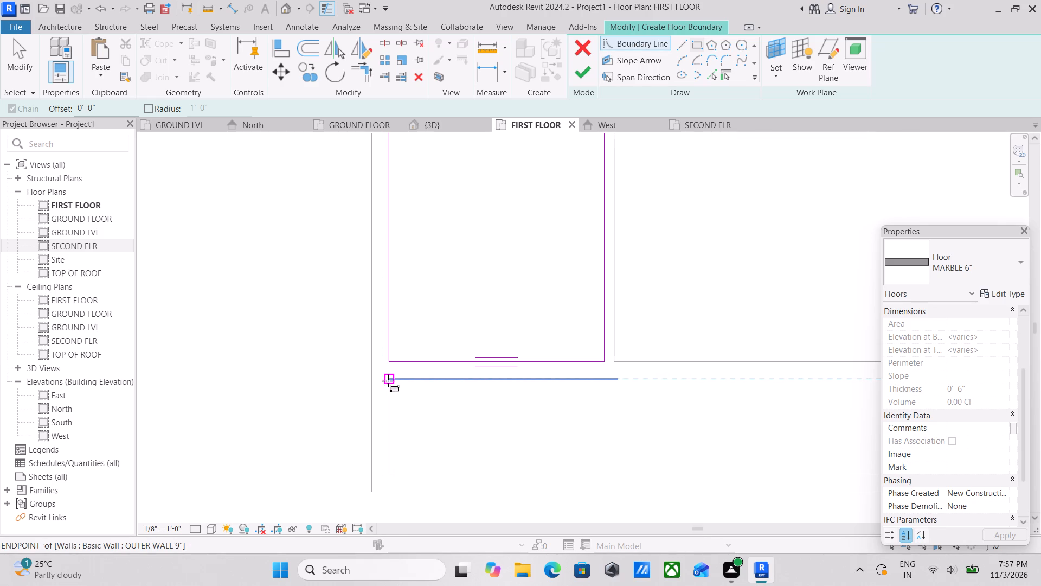
left_click(389, 380)
middle_click_drag(560, 466, 315, 415)
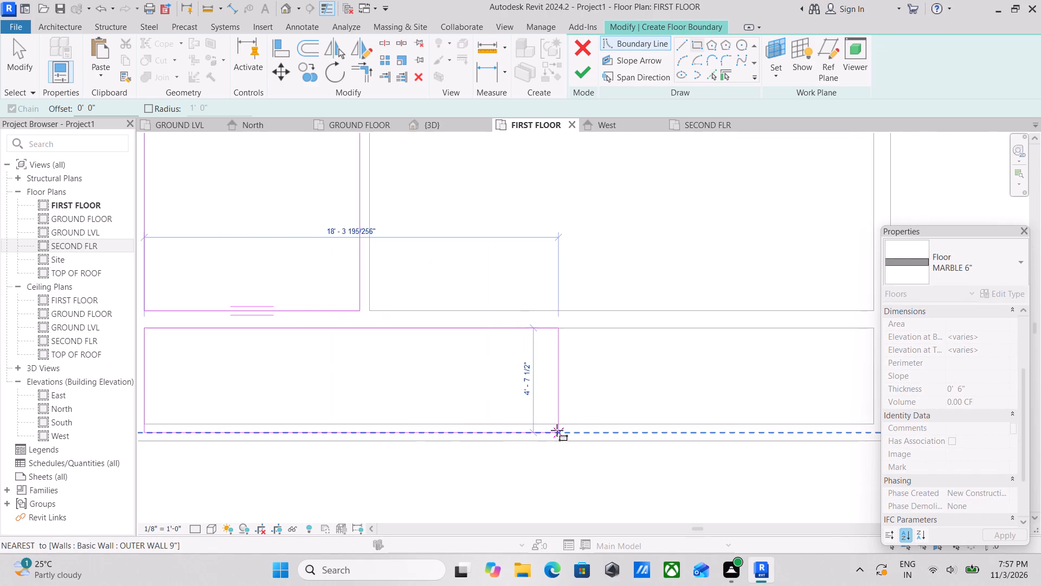
middle_click_drag(545, 424, 421, 421)
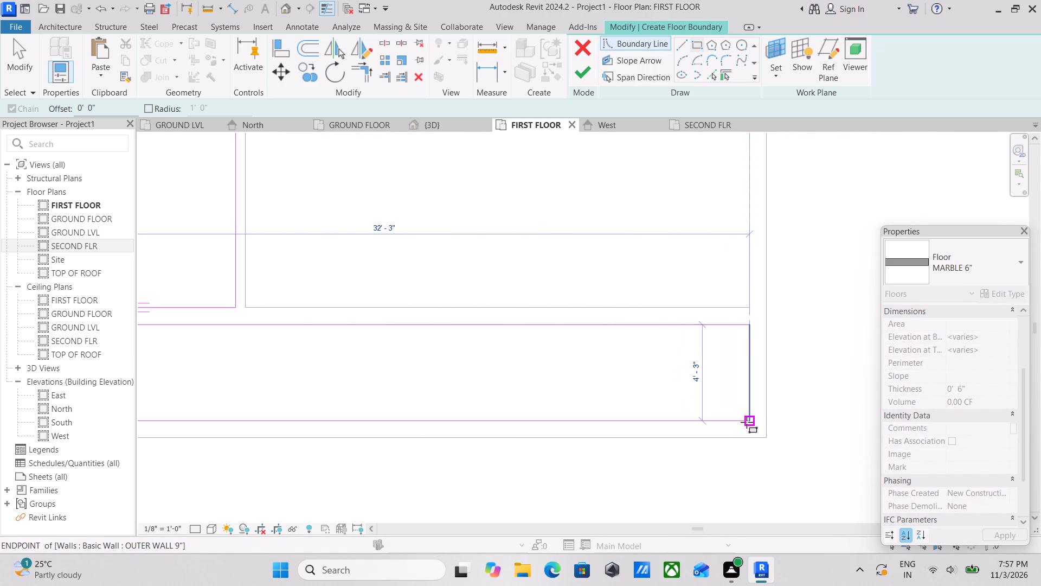
left_click(747, 421)
Sketch a rectangular floor boundary around the stair hall, from its northwest inner corner to its southeast inner corner.
scroll(554, 372, "down", 3)
middle_click_drag(563, 377, 673, 431)
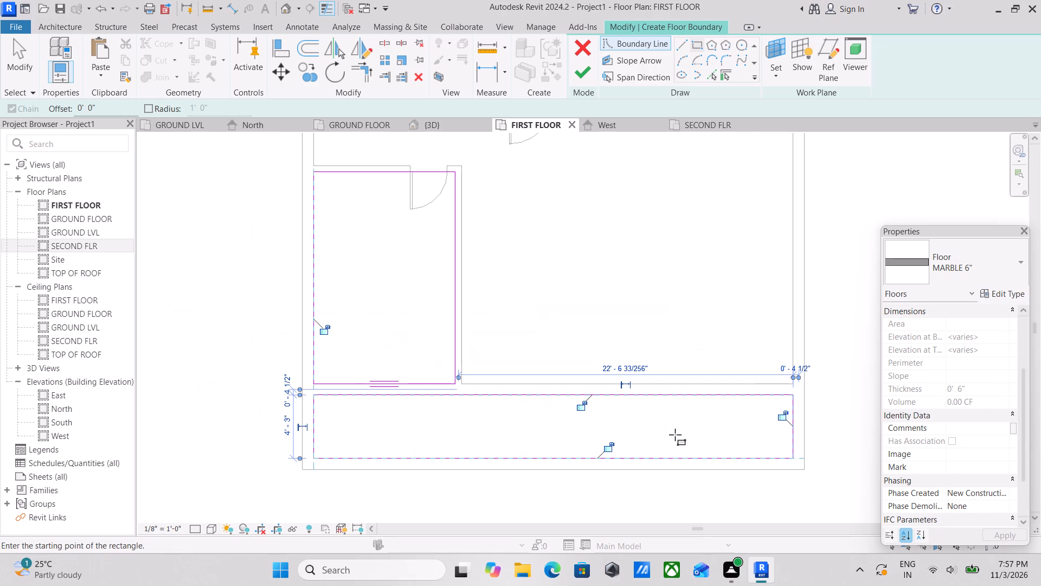
scroll(432, 398, "down", 3)
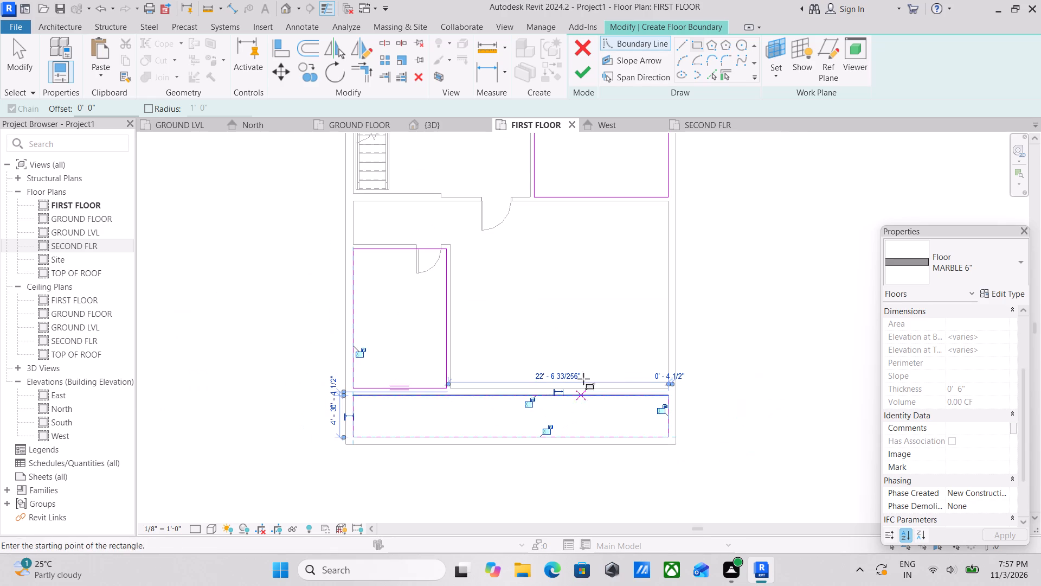
middle_click_drag(544, 294, 590, 367)
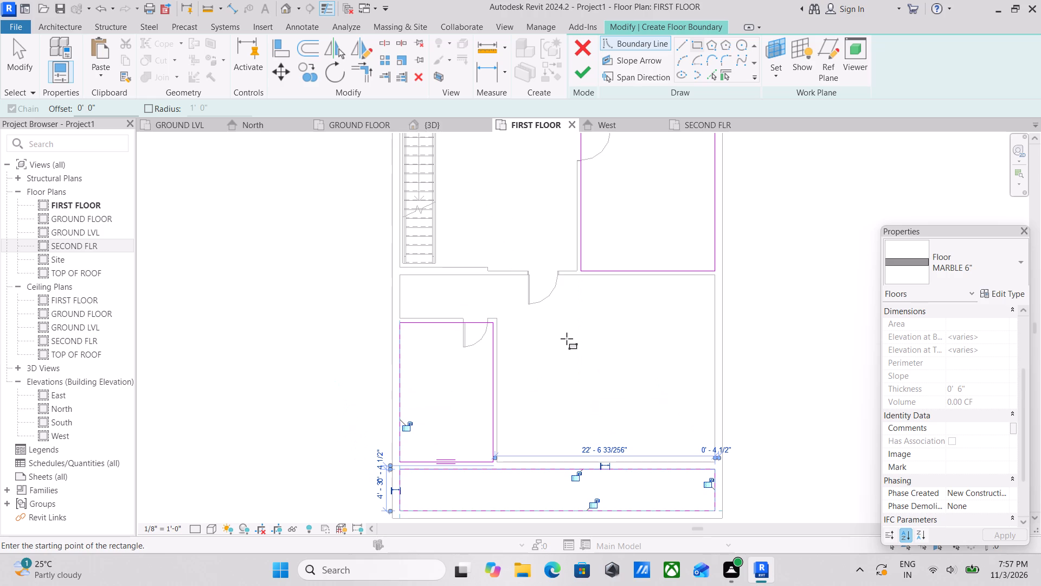
scroll(534, 252, "down", 2)
middle_click_drag(534, 269, 556, 348)
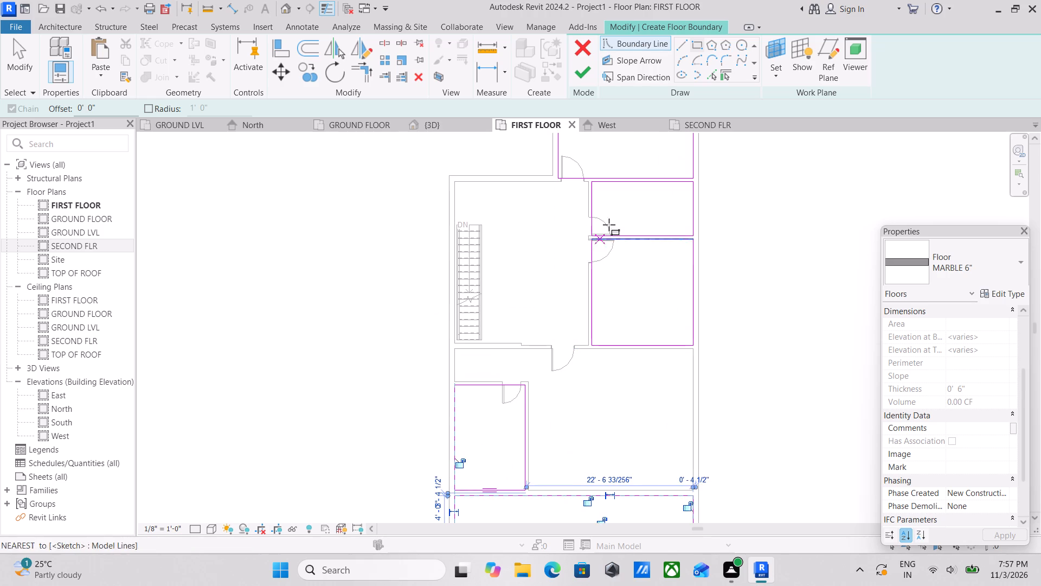
scroll(539, 364, "up", 2)
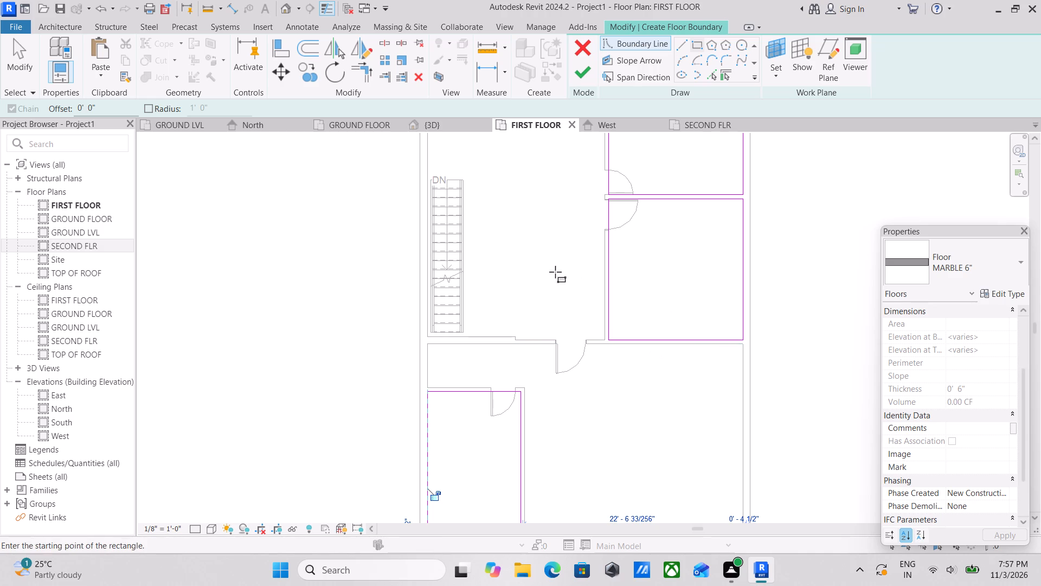
middle_click_drag(557, 277, 631, 401)
scroll(595, 317, "up", 2)
scroll(517, 266, "up", 2)
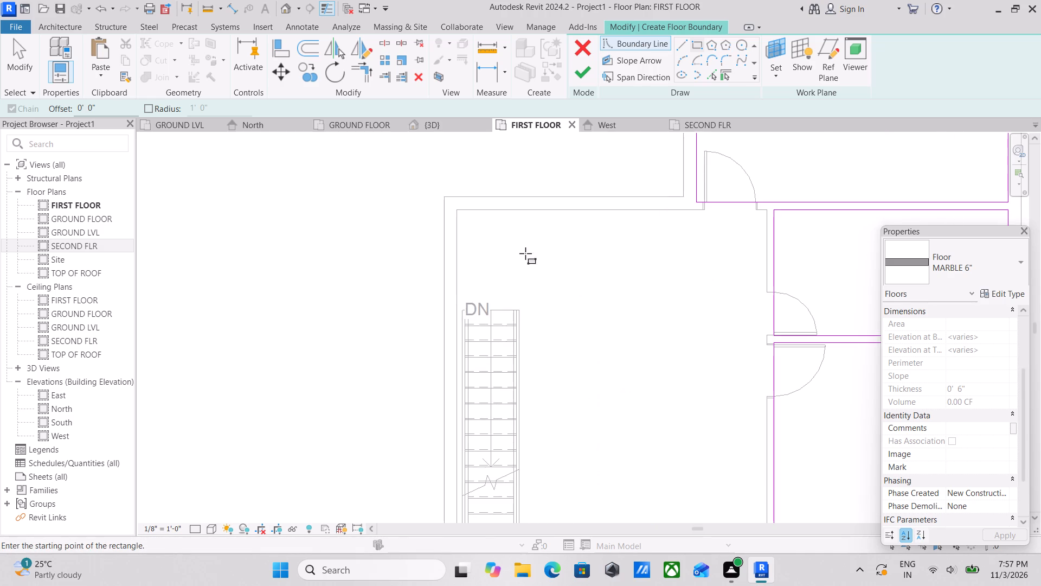
middle_click_drag(530, 257, 557, 284)
left_click(484, 234)
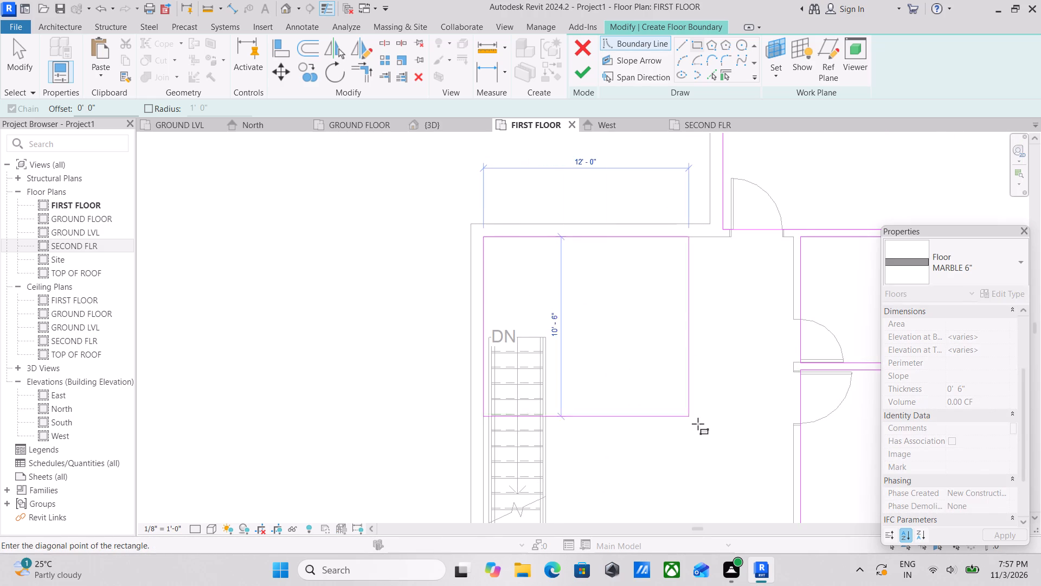
middle_click_drag(695, 421, 659, 260)
middle_click_drag(680, 370, 653, 330)
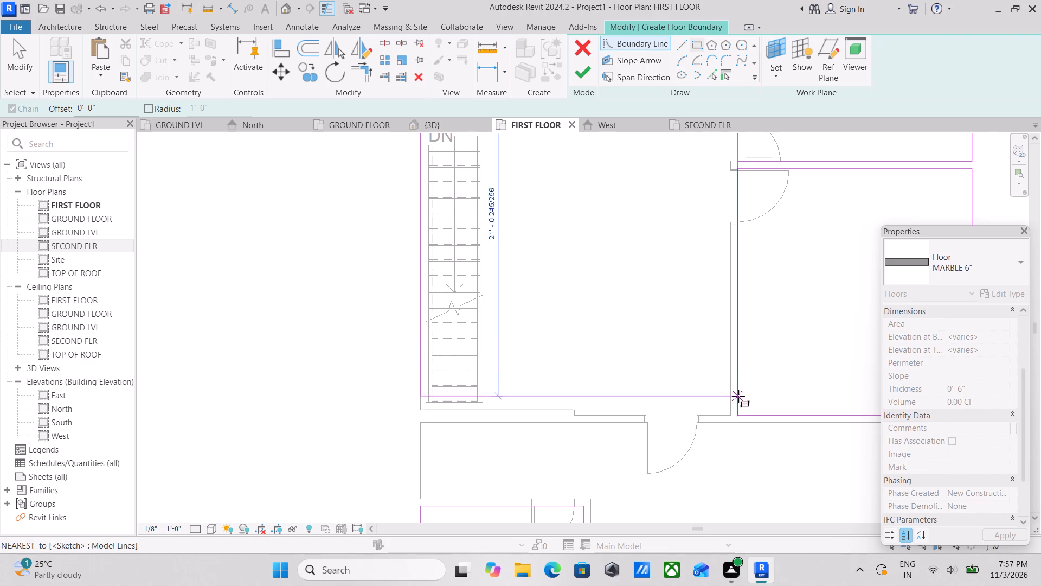
left_click(731, 411)
Sketch a rectangular opening about 3'-4" by 15'-7" around the stair's outline inside the stair hall boundary.
middle_click_drag(479, 322, 574, 424)
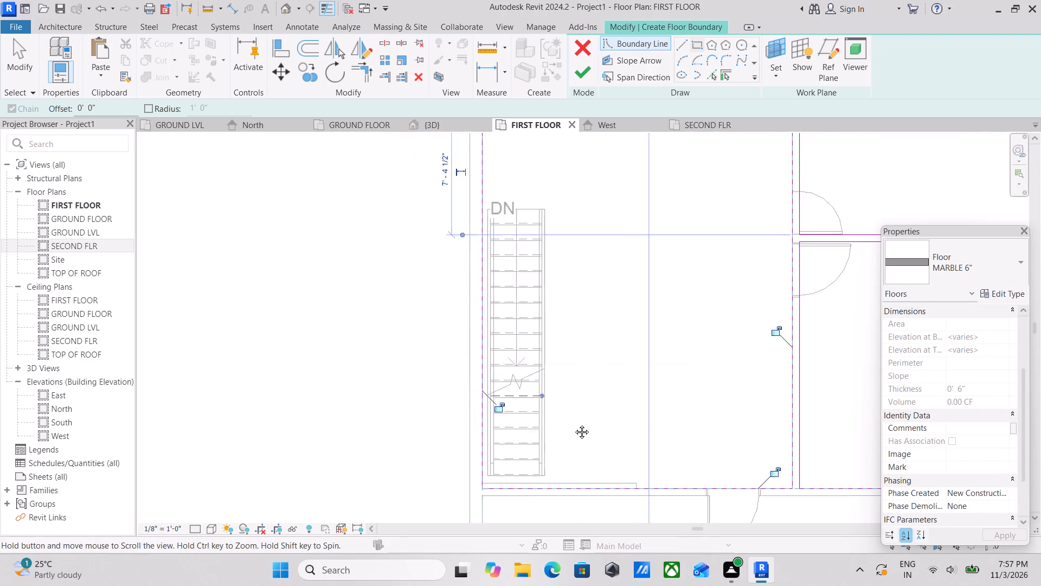
middle_click_drag(574, 424, 601, 448)
scroll(533, 242, "up", 6)
left_click(556, 273)
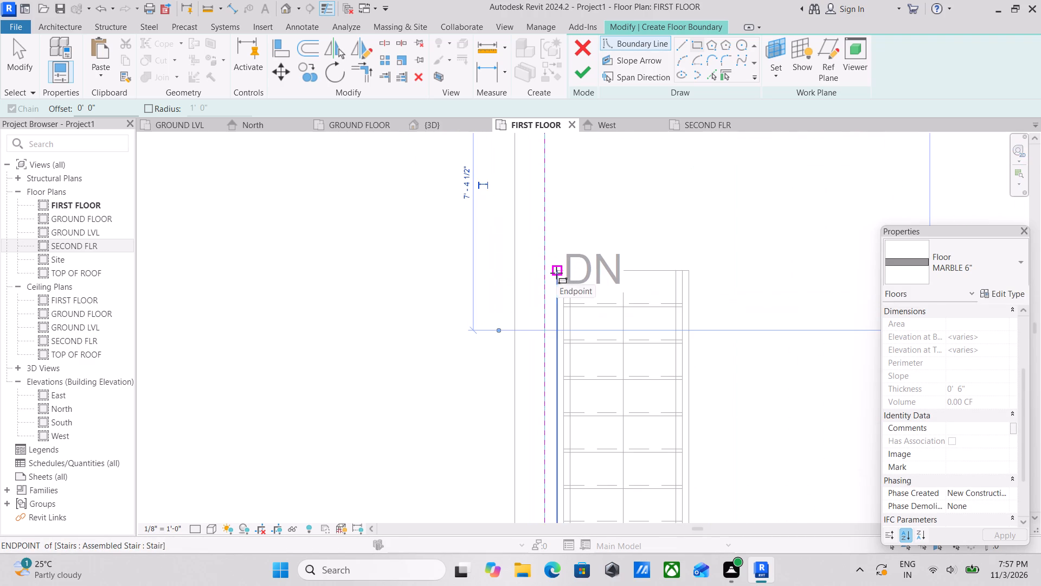
middle_click_drag(621, 399, 627, 169)
scroll(678, 354, "down", 2)
middle_click_drag(674, 352, 677, 140)
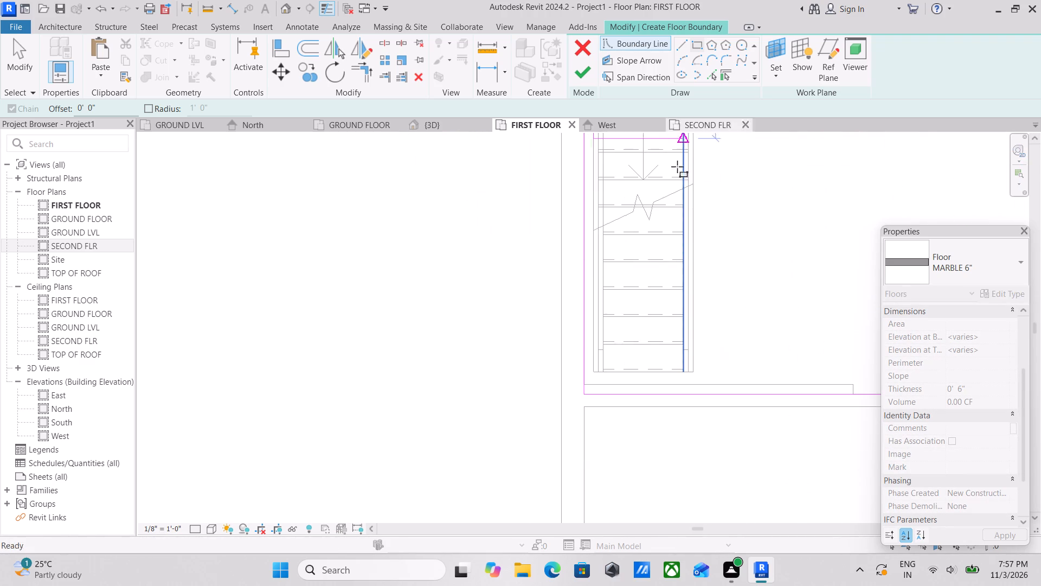
scroll(686, 358, "up", 2)
left_click(693, 377)
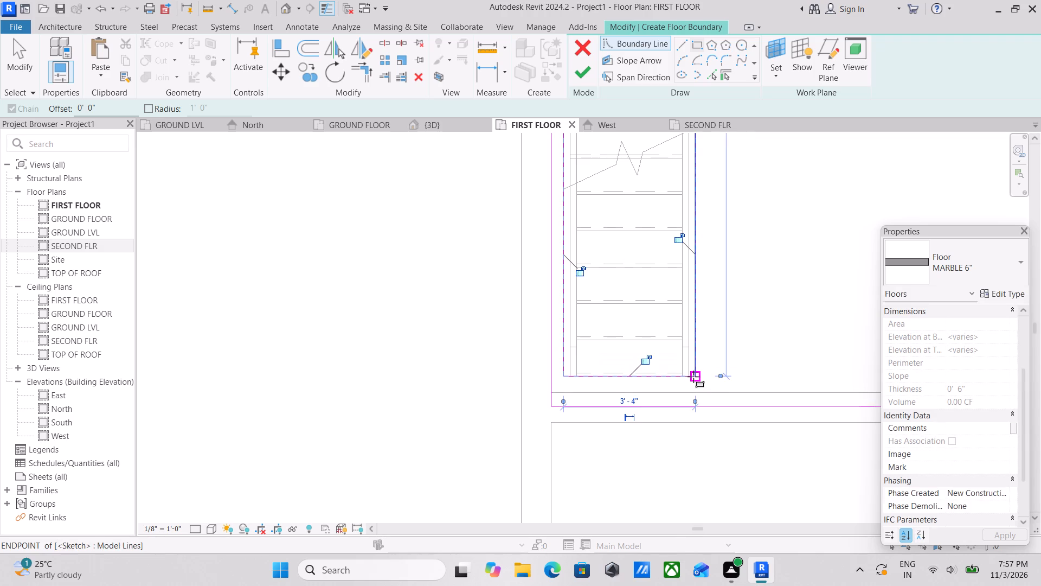
Check the sketched stair opening against the full length of the stair and the surrounding hall boundary.
scroll(776, 256, "down", 5)
middle_click_drag(789, 242, 742, 432)
scroll(692, 324, "up", 3)
scroll(714, 194, "up", 1)
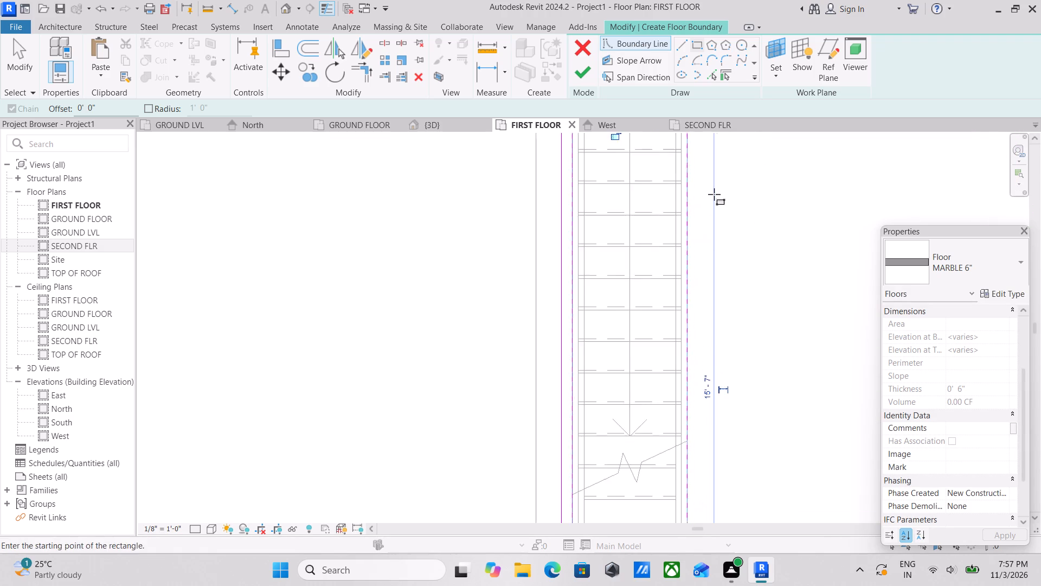
middle_click_drag(718, 200, 652, 397)
scroll(656, 364, "down", 3)
middle_click_drag(650, 362, 576, 225)
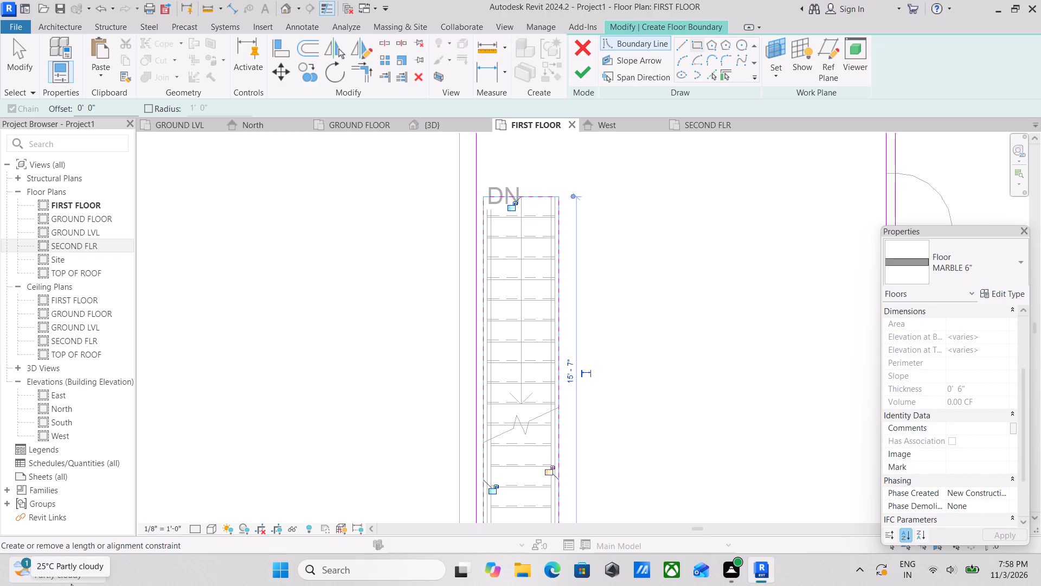
scroll(687, 220, "down", 4)
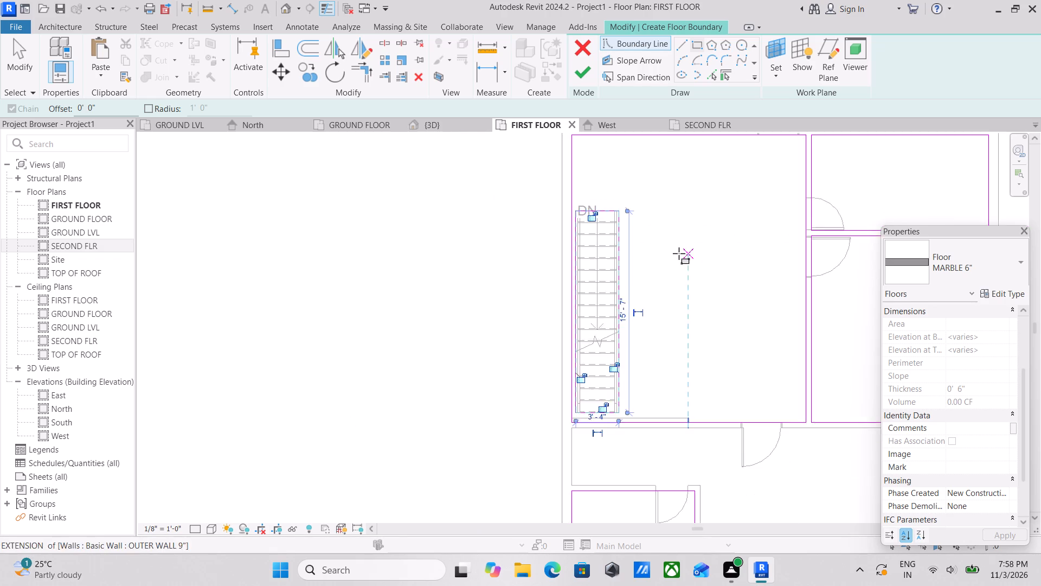
scroll(679, 253, "down", 1)
middle_click_drag(644, 230, 579, 188)
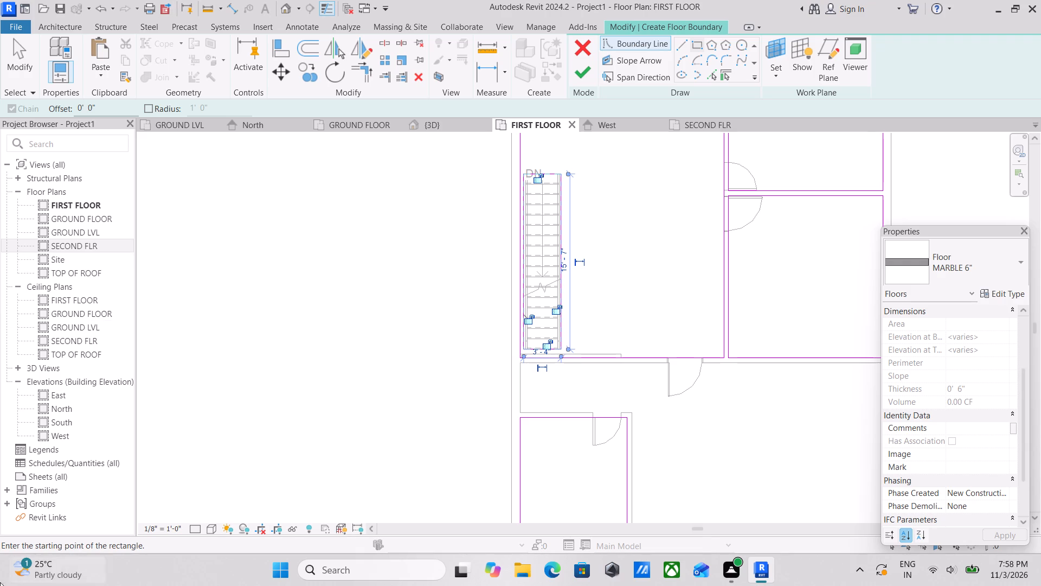
Start a chained line boundary for the L-shaped southern room, running along its north wall from the west to the east inner corner.
left_click(684, 42)
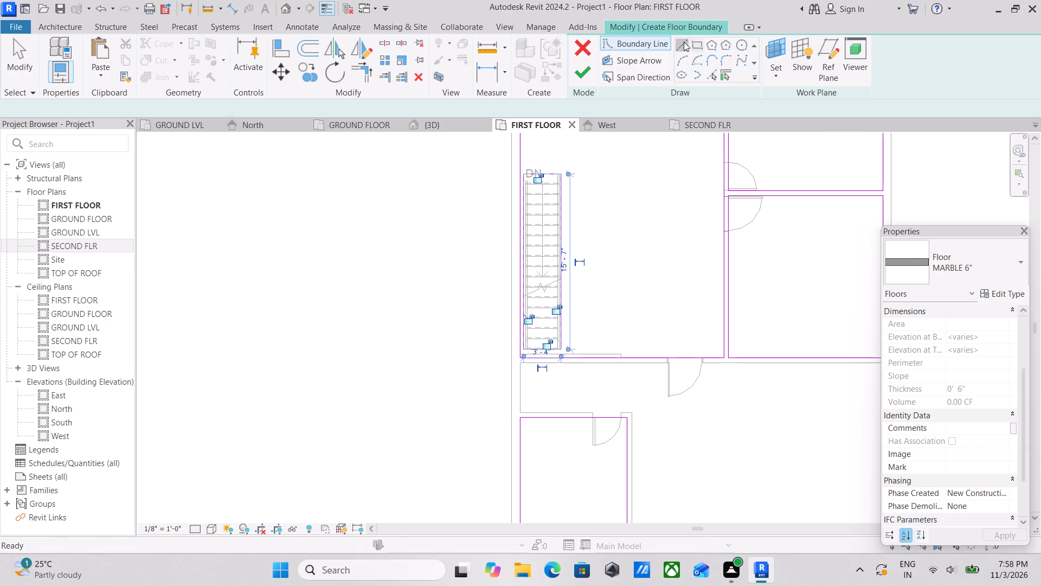
scroll(586, 238, "down", 3)
middle_click_drag(556, 240, 522, 152)
scroll(569, 286, "up", 5)
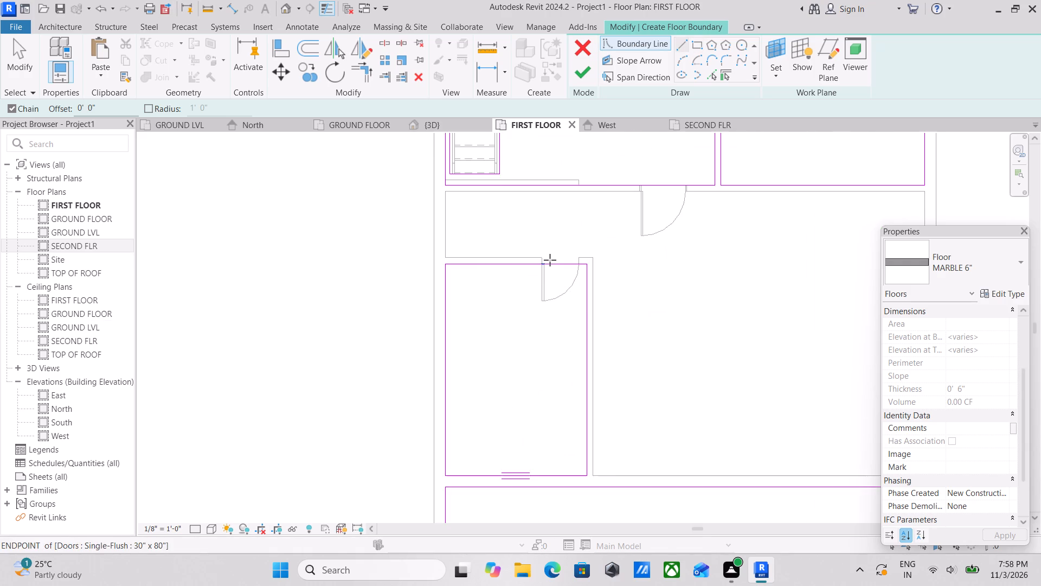
scroll(581, 213, "up", 2)
scroll(490, 262, "up", 2)
middle_click_drag(476, 255, 320, 431)
scroll(300, 444, "up", 1)
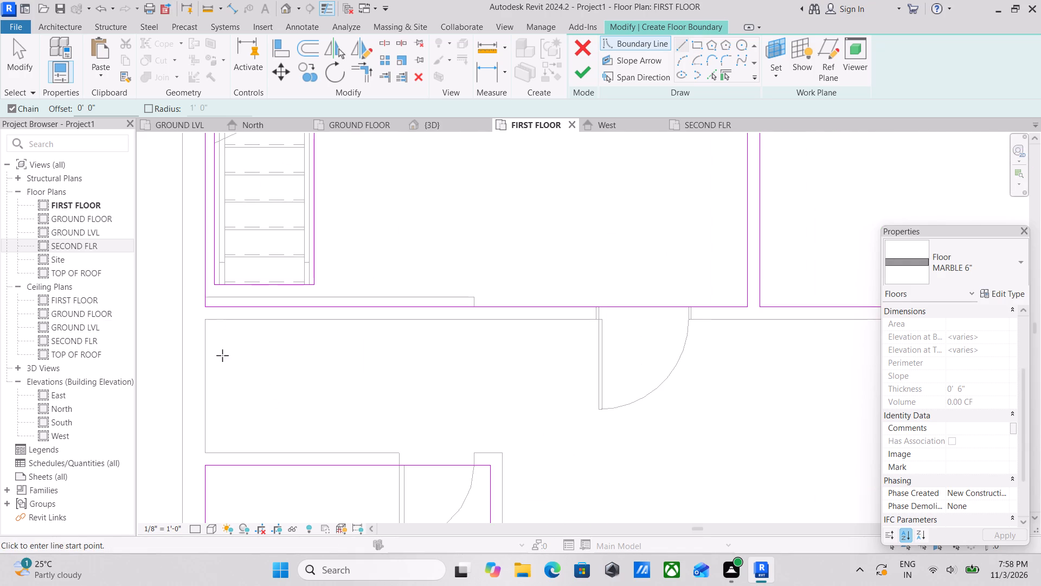
left_click(204, 323)
middle_click_drag(492, 323, 449, 328)
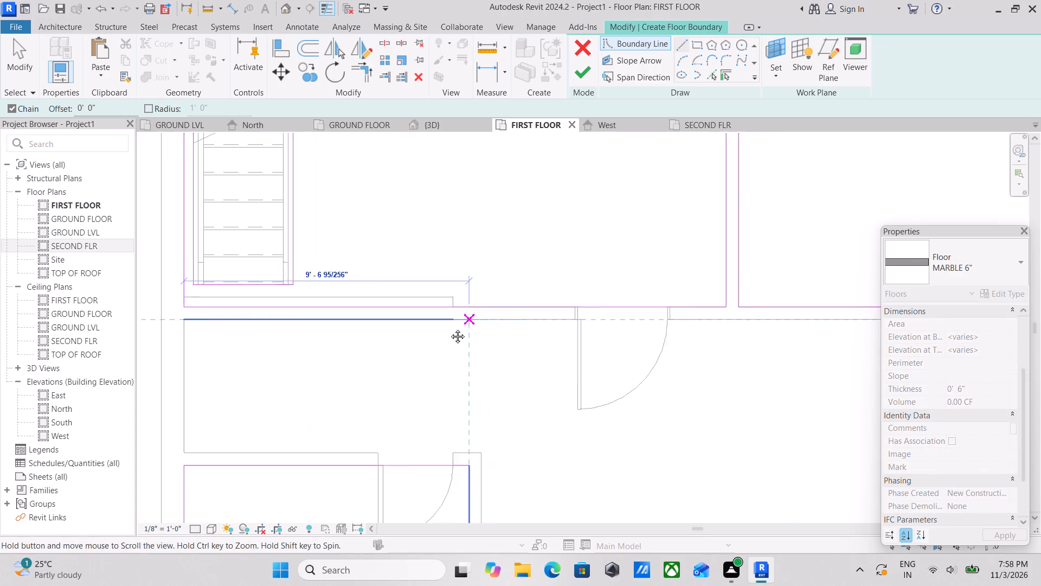
middle_click_drag(449, 328, 211, 364)
scroll(460, 446, "down", 1)
middle_click_drag(467, 448, 321, 426)
scroll(596, 368, "down", 1)
middle_click_drag(567, 360, 523, 349)
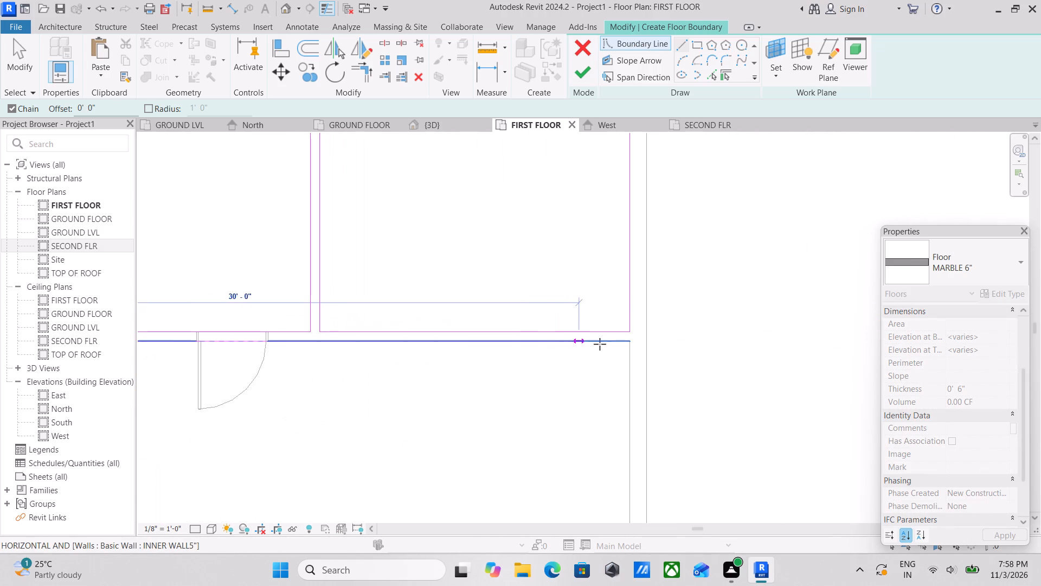
left_click(626, 344)
Complete the L-shaped southern room's chained floor boundary along its east, south and stepped inner walls, closing it at the northwest inner corner.
scroll(612, 395, "down", 1)
middle_click_drag(611, 393, 620, 256)
scroll(627, 235, "up", 1)
scroll(623, 360, "down", 2)
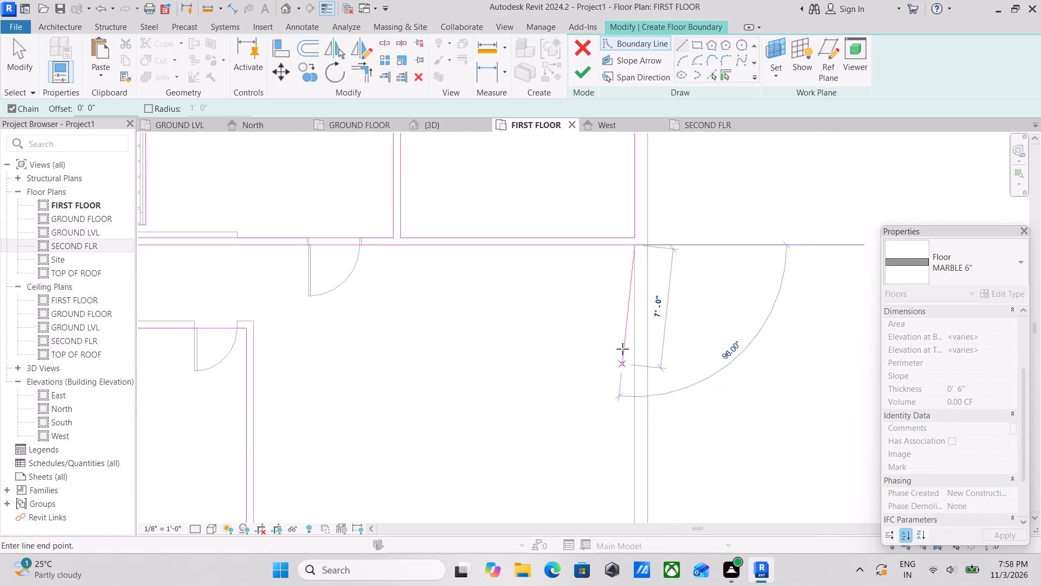
middle_click_drag(623, 345, 671, 195)
scroll(706, 319, "down", 1)
middle_click_drag(703, 317, 703, 284)
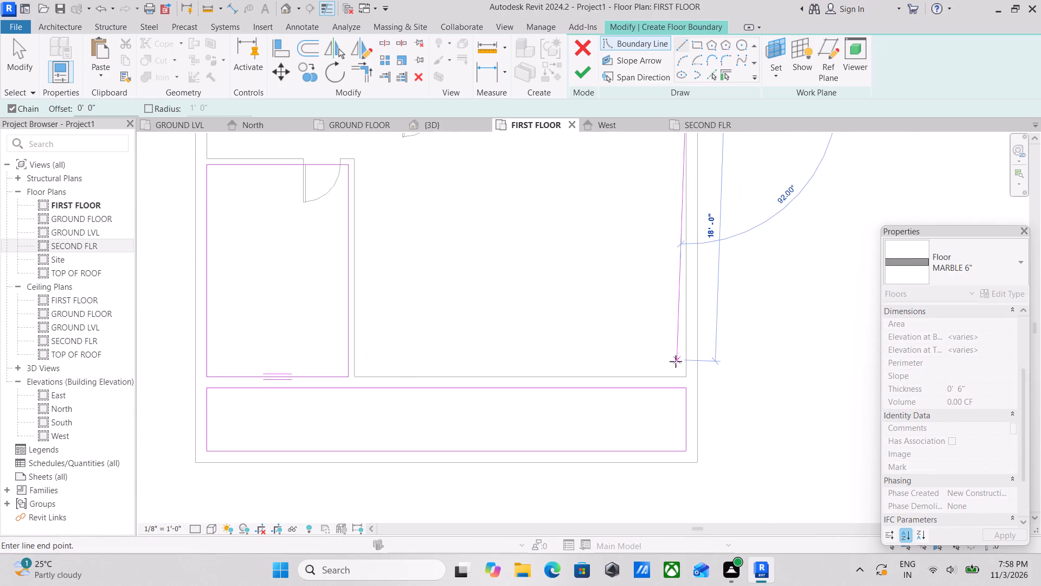
left_click(687, 374)
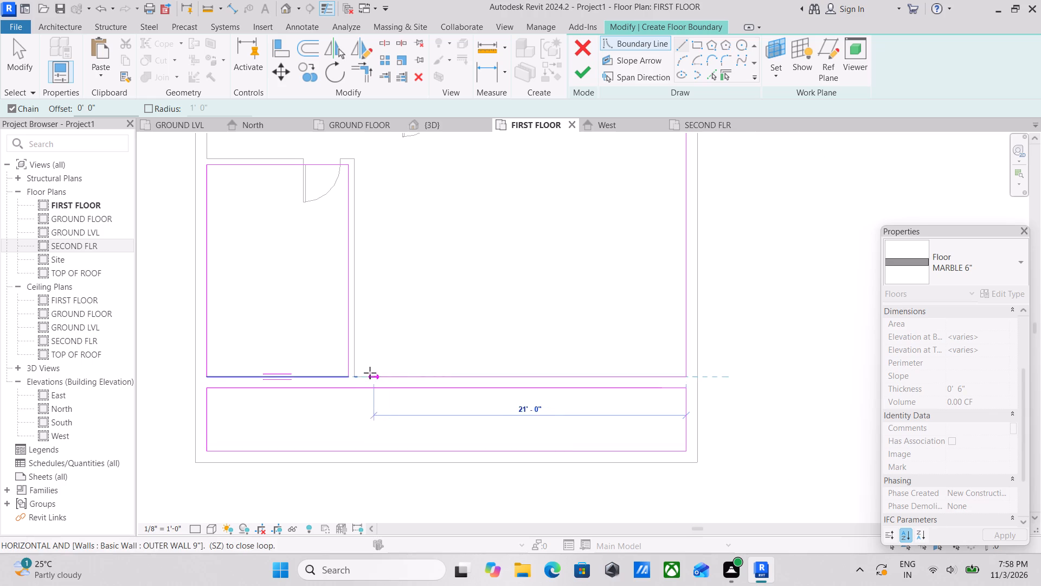
left_click(356, 376)
middle_click_drag(381, 232, 395, 270)
scroll(396, 271, "up", 1)
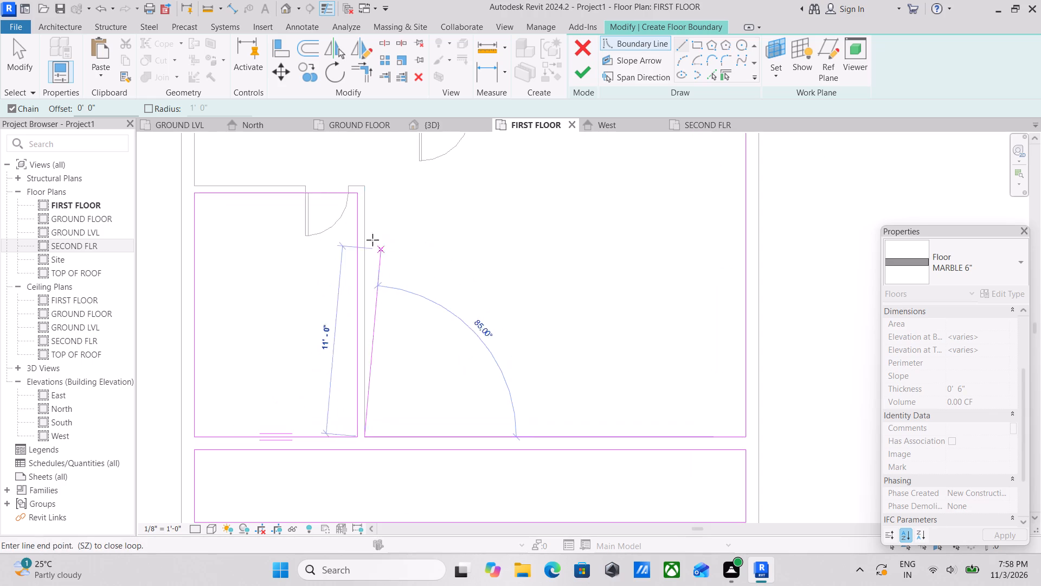
middle_click_drag(362, 200, 369, 274)
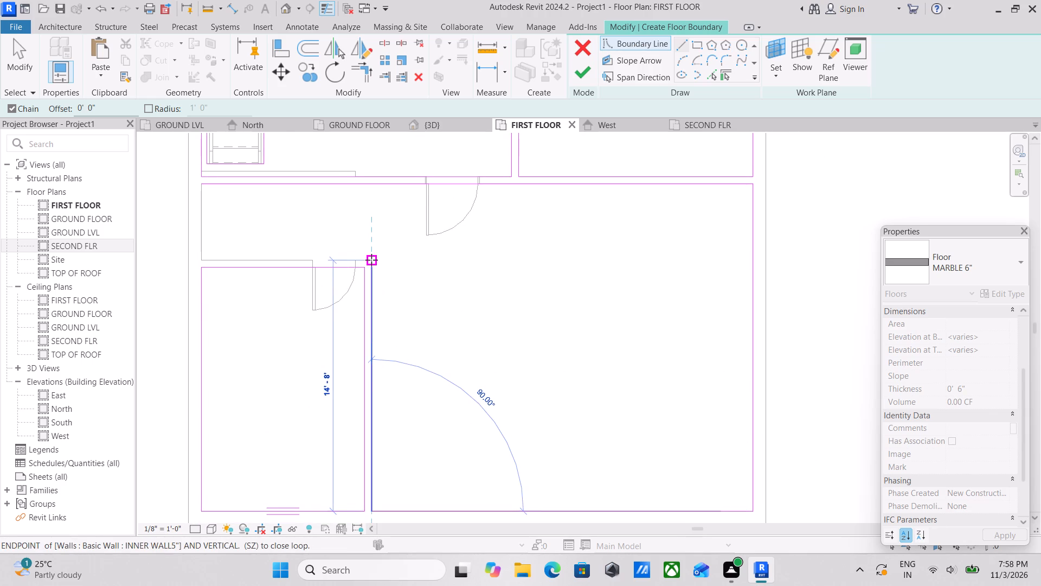
left_click(371, 260)
left_click(202, 260)
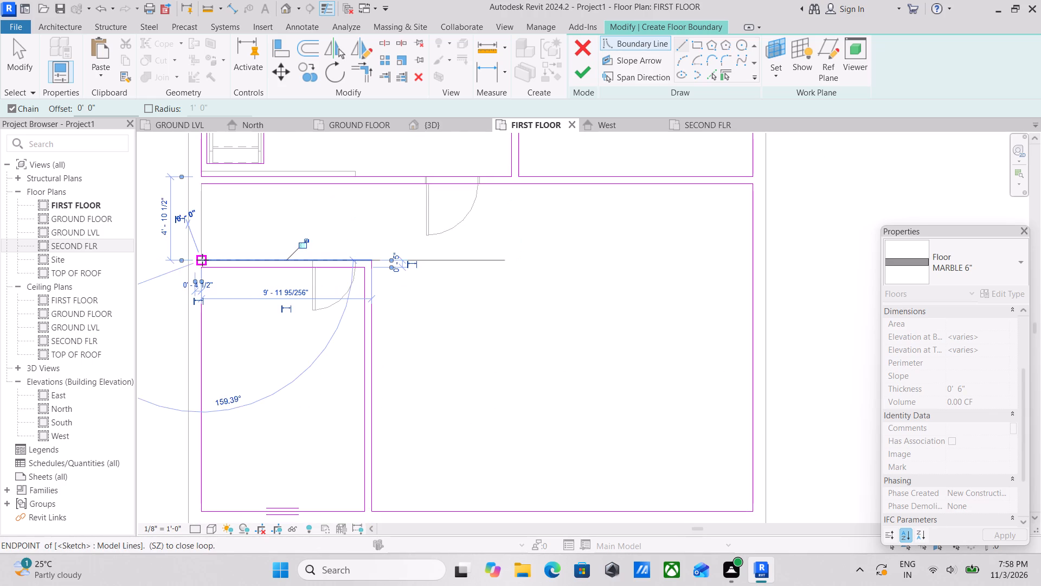
left_click(200, 187)
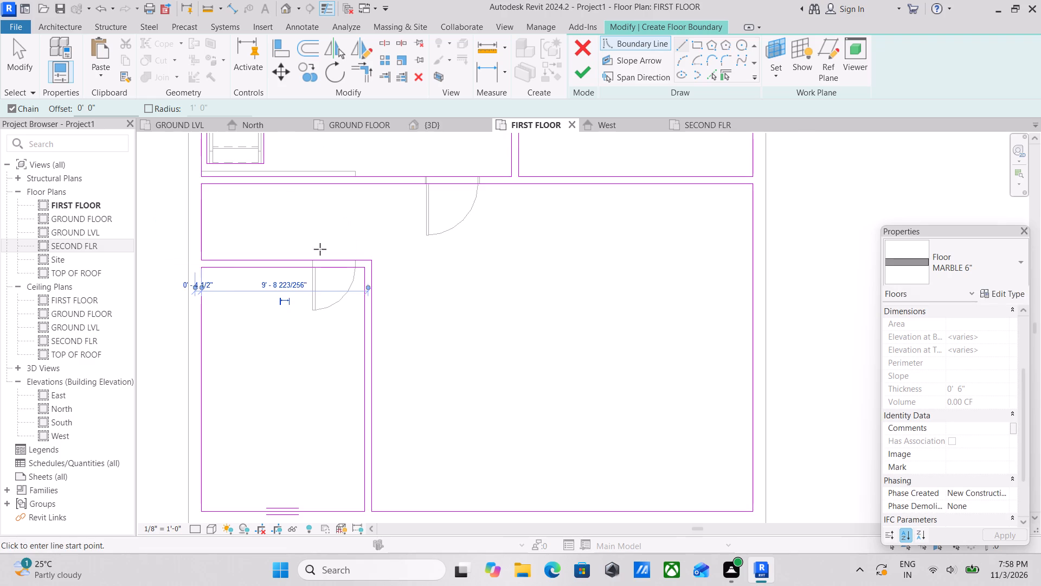
Check the sketched floor boundaries of all first-floor rooms, from the northern room to the southern strip, including the stair opening.
scroll(327, 252, "down", 4)
middle_click_drag(330, 254, 380, 306)
scroll(390, 315, "up", 1)
scroll(512, 310, "down", 3)
middle_click_drag(520, 321, 544, 389)
scroll(472, 220, "down", 2)
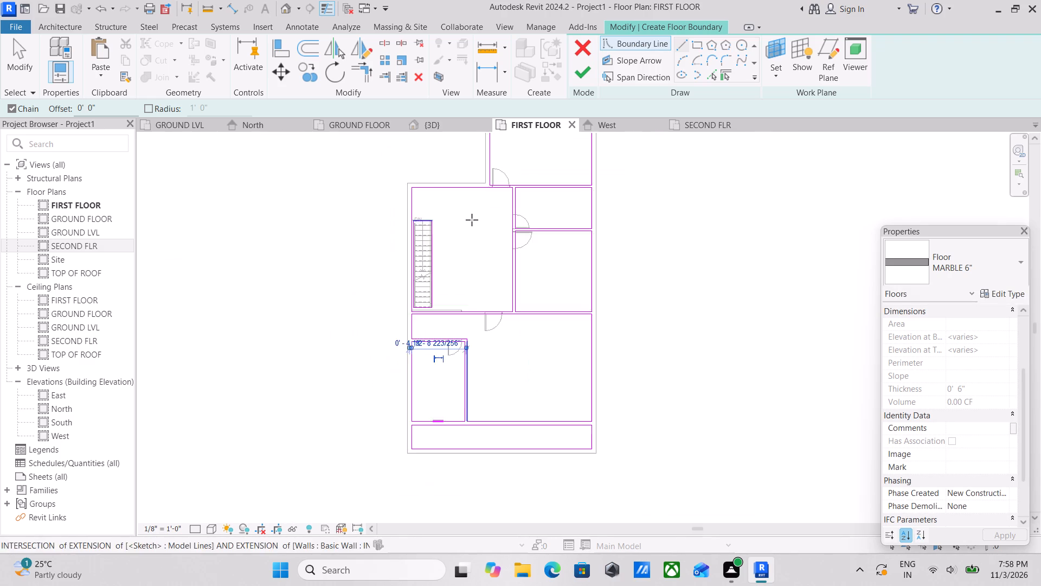
middle_click_drag(478, 234, 484, 307)
scroll(656, 188, "down", 2)
middle_click_drag(653, 208, 640, 201)
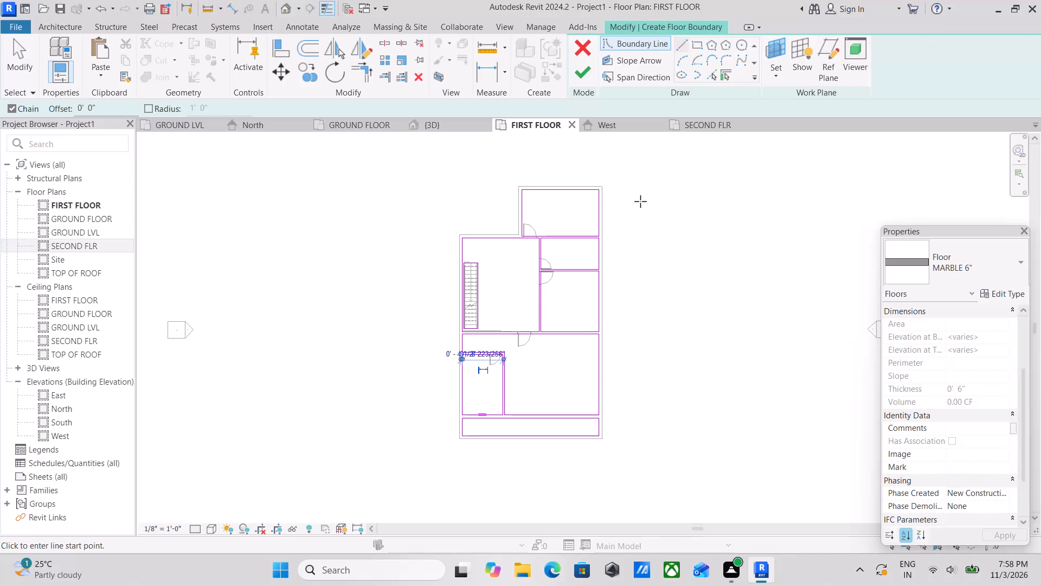
scroll(545, 382, "down", 1)
scroll(523, 402, "up", 3)
scroll(584, 308, "up", 4)
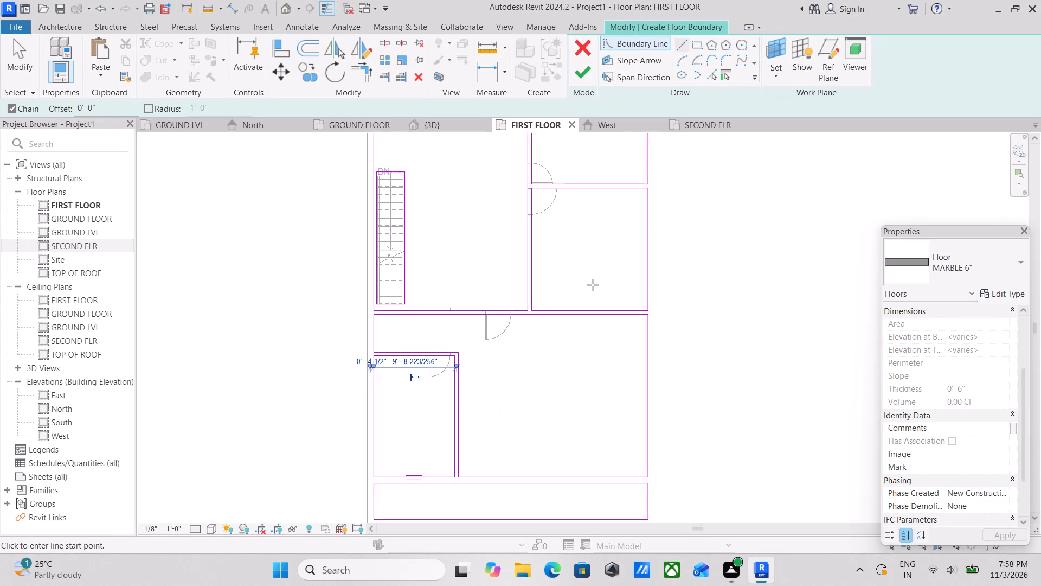
middle_click_drag(633, 221, 588, 334)
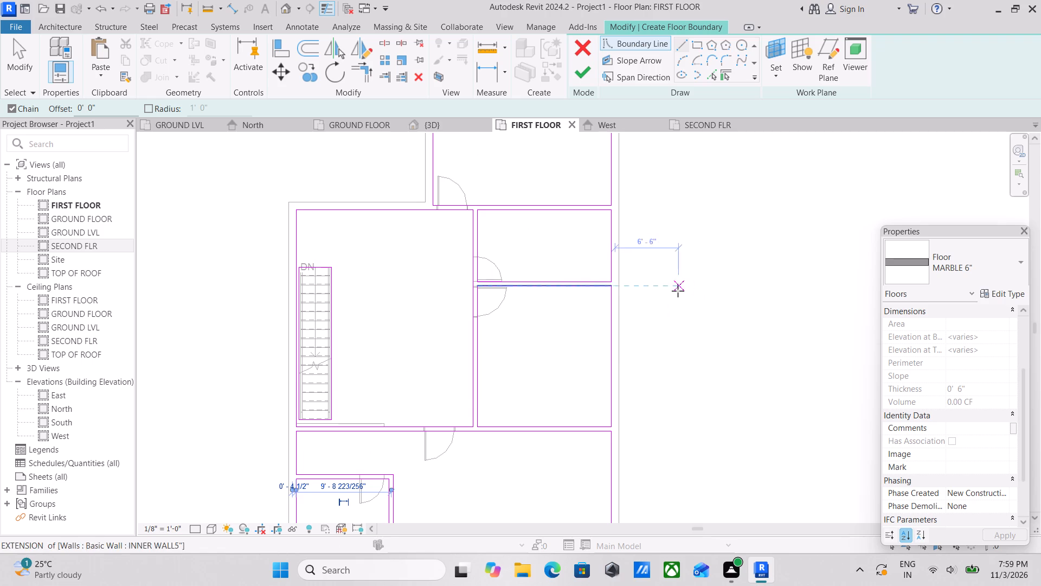
scroll(609, 310, "down", 3)
middle_click_drag(632, 272, 679, 174)
scroll(669, 188, "down", 1)
scroll(679, 263, "down", 2)
middle_click_drag(689, 242, 730, 69)
scroll(765, 224, "up", 3)
middle_click_drag(673, 165, 474, 438)
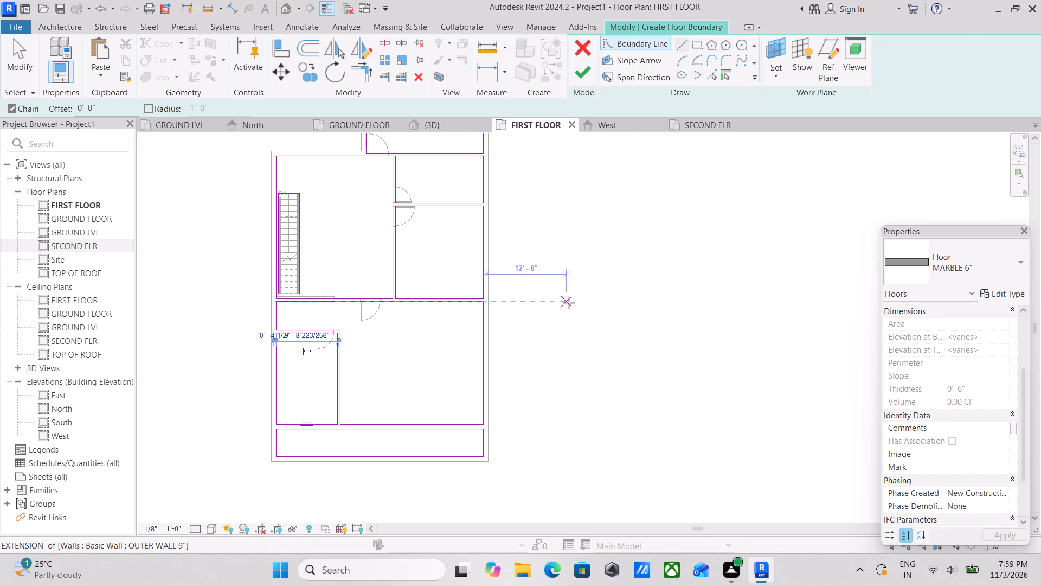
scroll(569, 311, "down", 3)
middle_click_drag(571, 317, 706, 367)
scroll(495, 264, "up", 4)
scroll(572, 296, "up", 2)
scroll(600, 275, "down", 1)
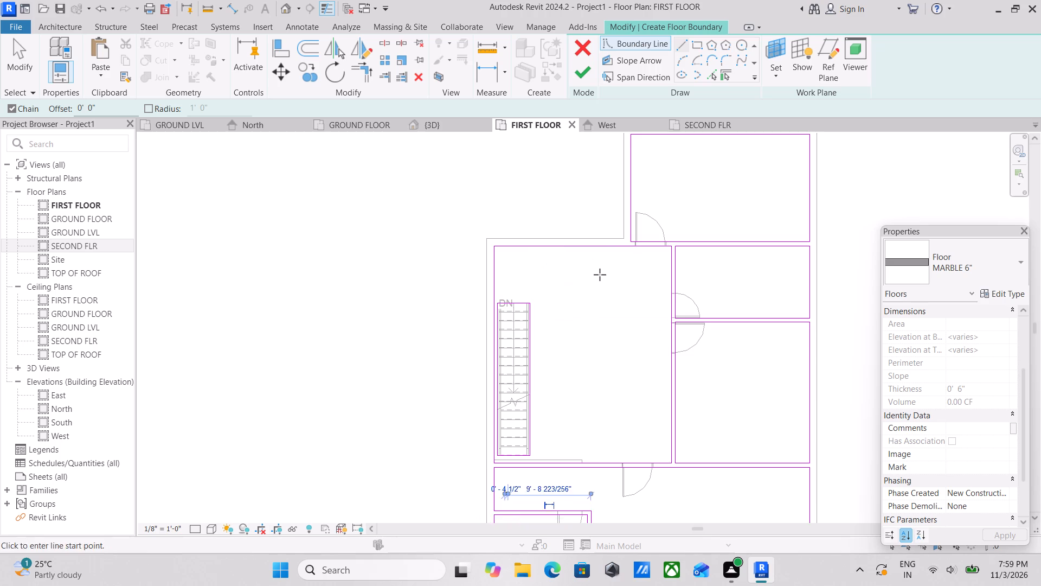
middle_click_drag(600, 279, 586, 345)
scroll(680, 221, "up", 3)
scroll(717, 249, "down", 3)
middle_click_drag(701, 240, 538, 151)
scroll(634, 265, "down", 2)
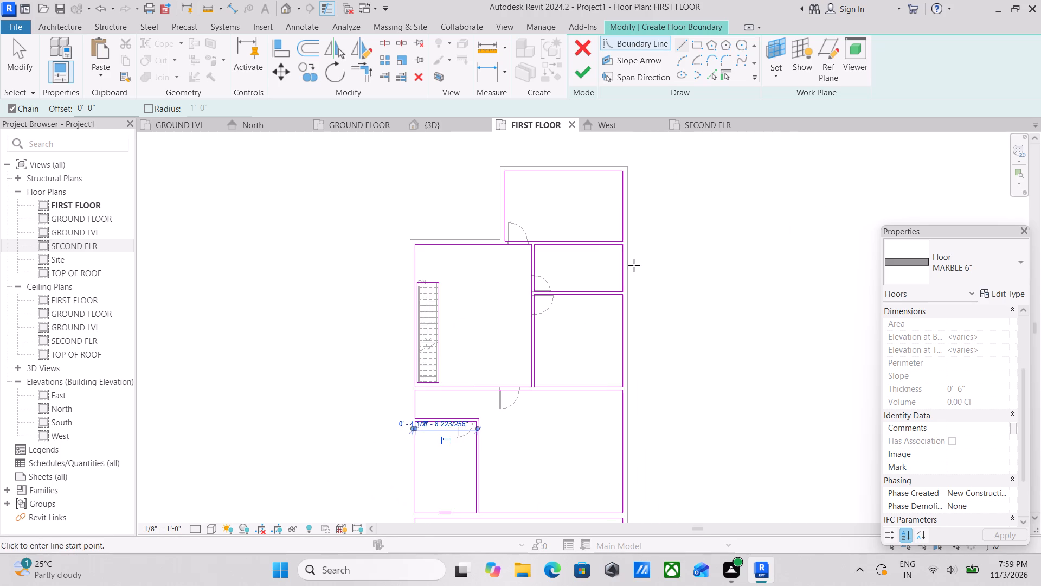
middle_click_drag(634, 241, 635, 208)
scroll(635, 220, "down", 1)
scroll(593, 228, "up", 8)
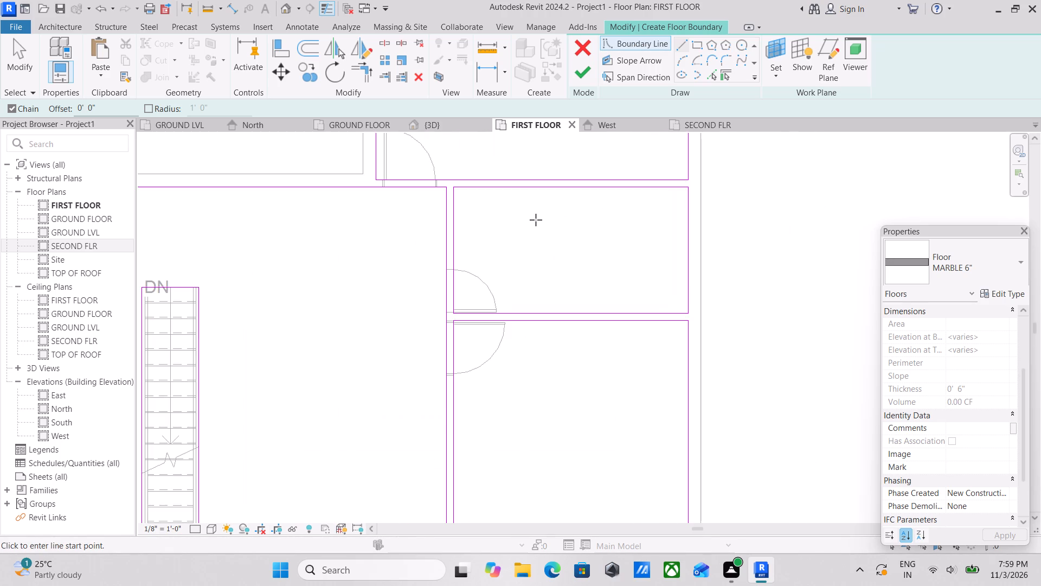
scroll(536, 220, "down", 3)
middle_click_drag(580, 300, 596, 217)
scroll(580, 277, "down", 3)
middle_click_drag(595, 318, 634, 231)
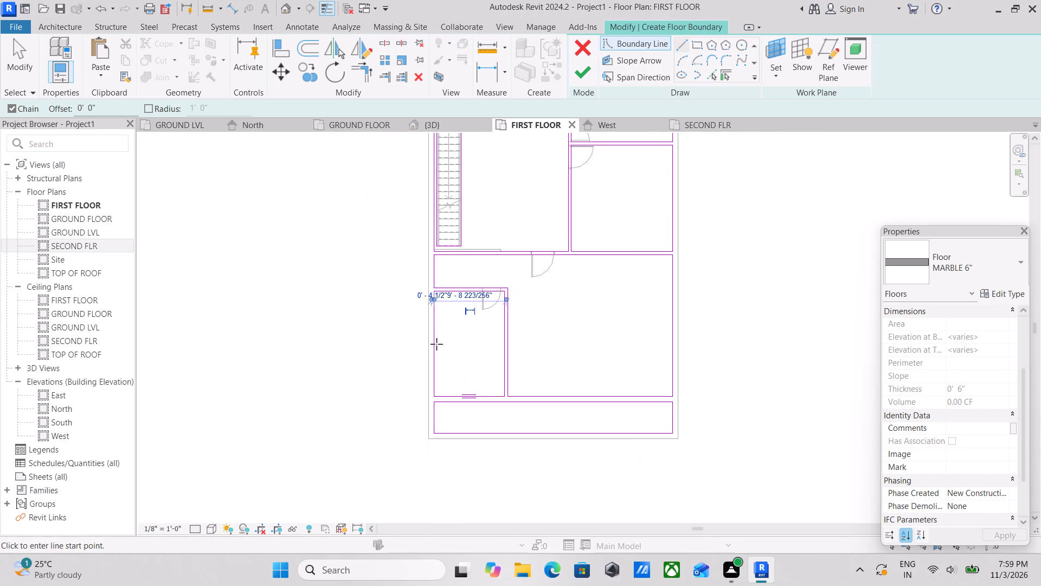
scroll(417, 346, "up", 3)
scroll(475, 315, "up", 3)
scroll(487, 315, "down", 6)
middle_click_drag(606, 304, 599, 443)
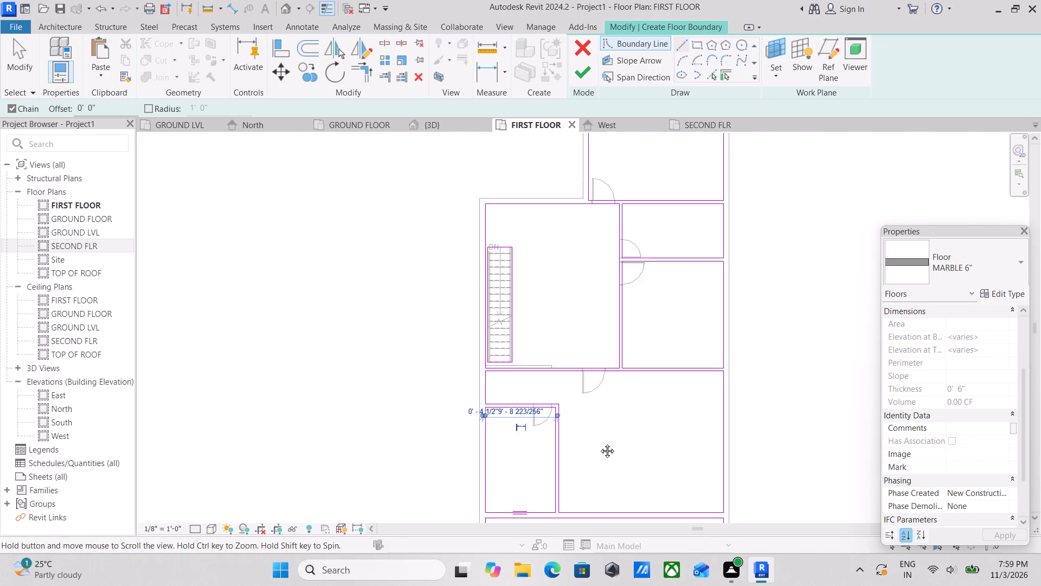
middle_click_drag(599, 443, 601, 452)
middle_click_drag(608, 304, 607, 431)
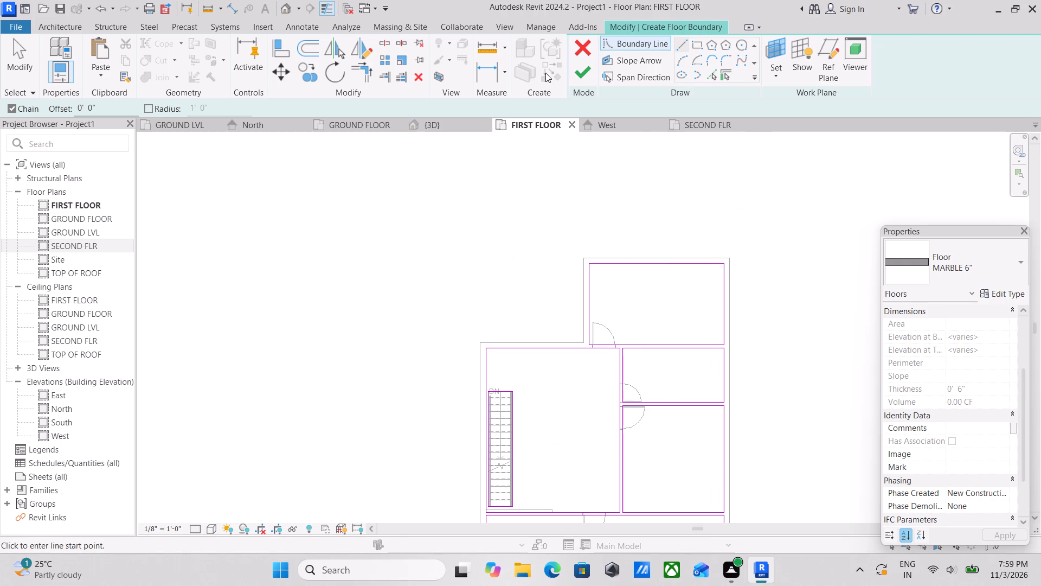
Finish the first-floor MARBLE 6" floor sketch and select the created floor to check its coverage across the rooms.
left_click(582, 77)
left_click(611, 297)
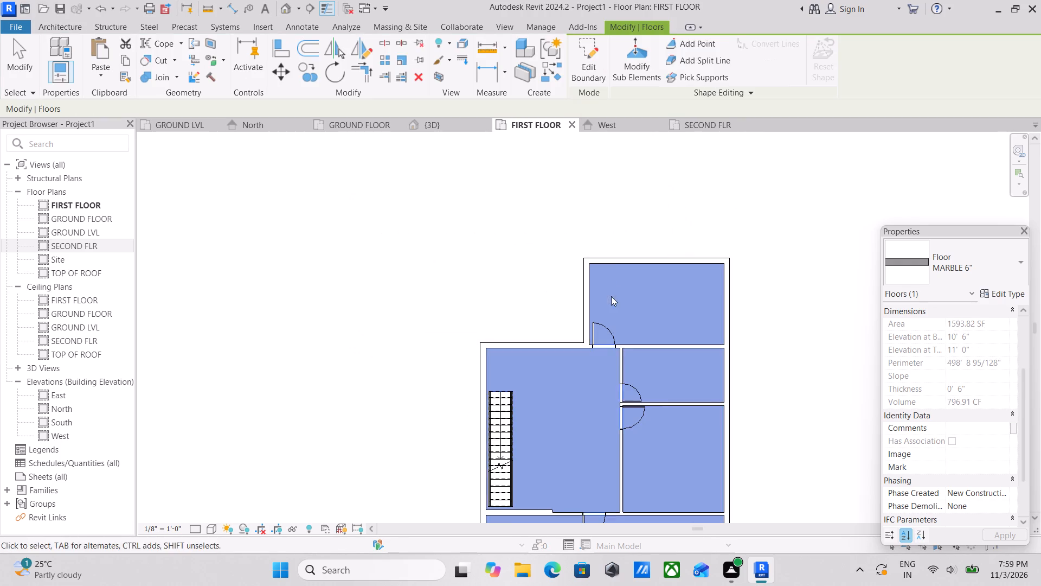
scroll(599, 224, "down", 3)
middle_click(599, 224)
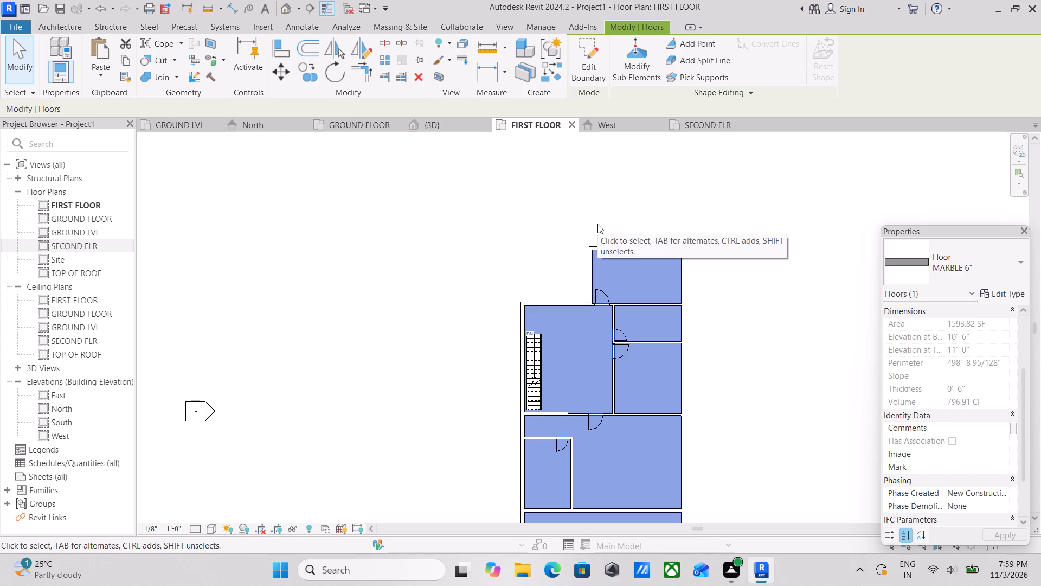
scroll(611, 421, "down", 2)
middle_click_drag(611, 419, 596, 333)
key("Escape")
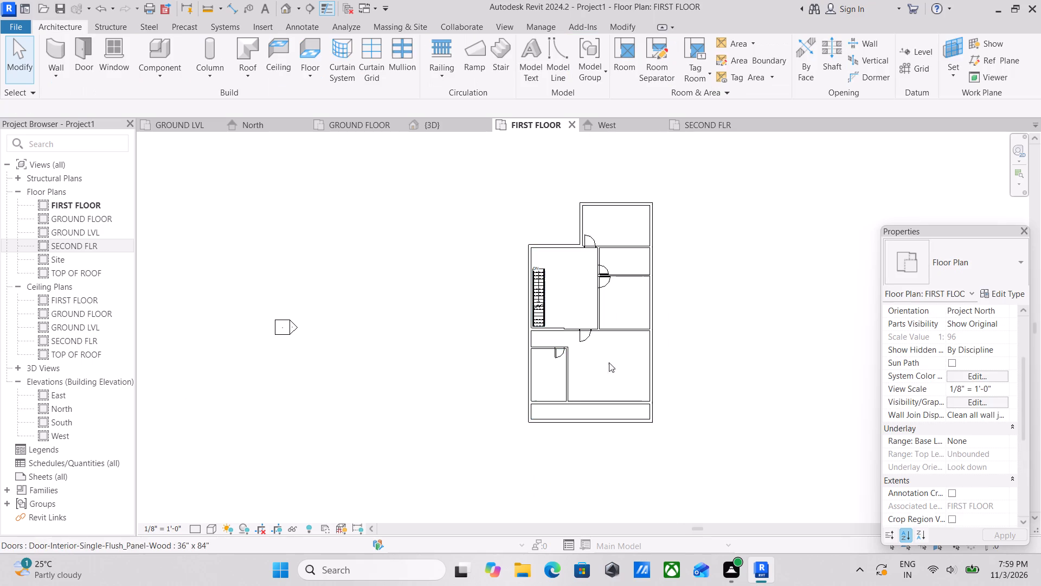
scroll(616, 388, "down", 1)
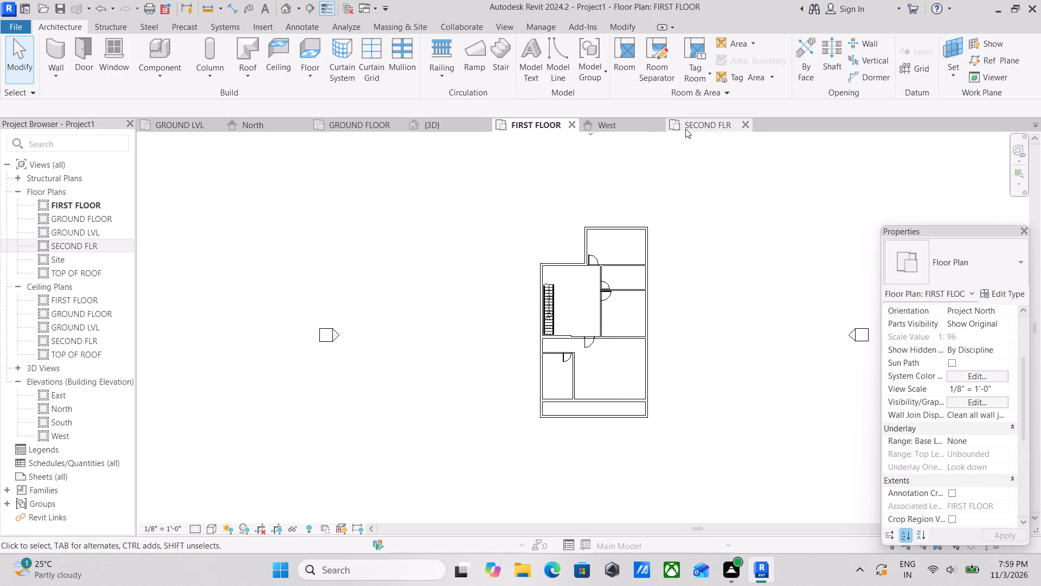
Inspect the floors in the 3D view and reset its temporary hide/isolate mode to restore the hidden elements.
left_click(439, 125)
scroll(541, 298, "down", 1, "shift")
middle_click_drag(541, 298, 616, 232, "shift")
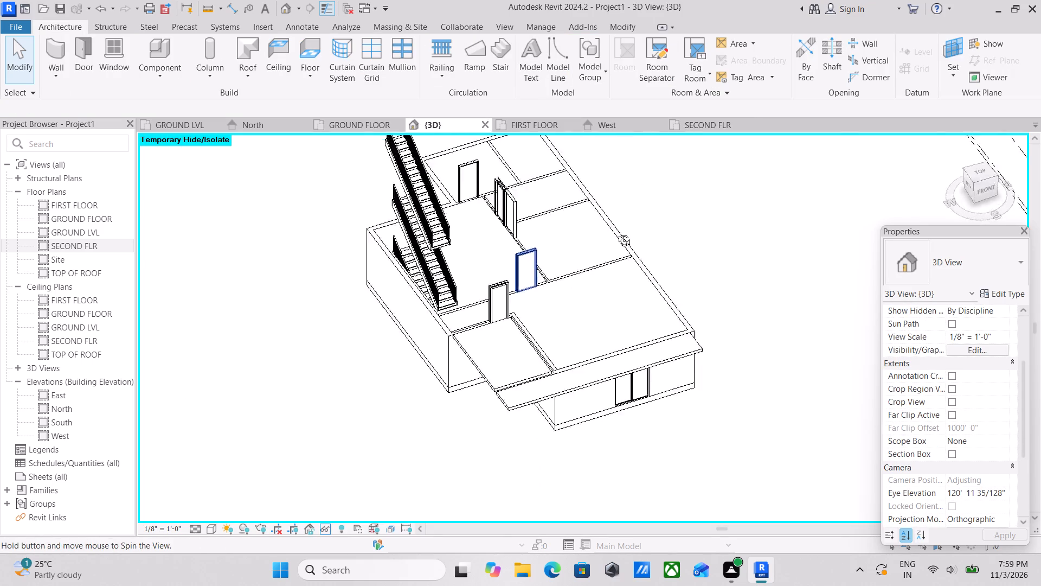
middle_click_drag(616, 232, 642, 161, "shift")
middle_click_drag(613, 265, 689, 184, "shift")
middle_click_drag(653, 257, 515, 301)
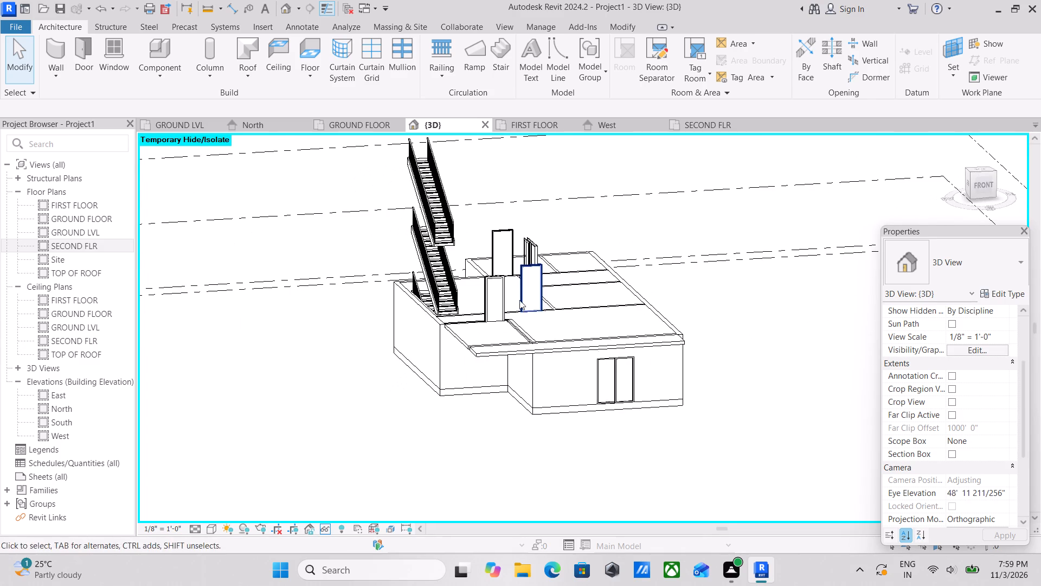
middle_click_drag(558, 296, 516, 283)
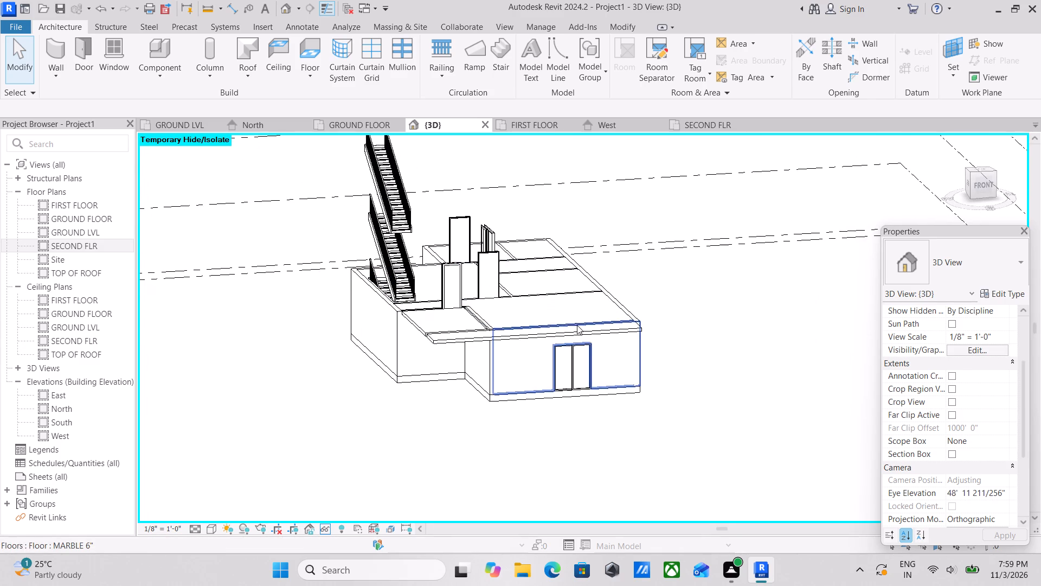
middle_click_drag(577, 325, 537, 342, "shift")
scroll(521, 336, "up", 1)
middle_click_drag(523, 318, 552, 340)
key("h")
key("r")
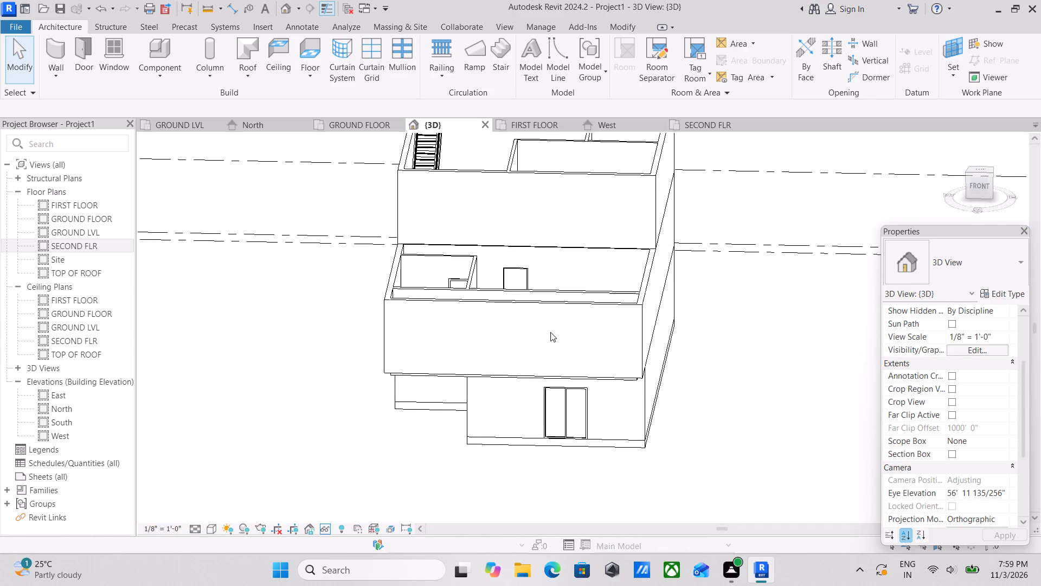
Examine the upper-storey rooms, doors and stair from above and several sides in the 3D view.
scroll(555, 327, "down", 5)
middle_click_drag(532, 291, 639, 361)
middle_click_drag(546, 279, 613, 315, "shift")
scroll(519, 247, "up", 3)
middle_click_drag(544, 254, 496, 289)
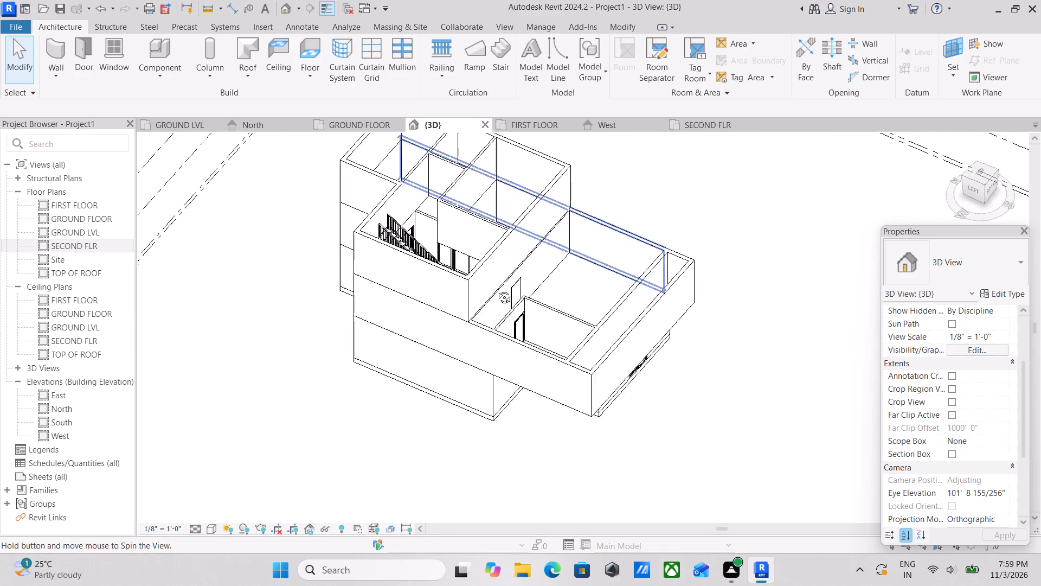
middle_click_drag(496, 289, 463, 304)
middle_click_drag(532, 297, 493, 319, "shift")
scroll(452, 255, "up", 3)
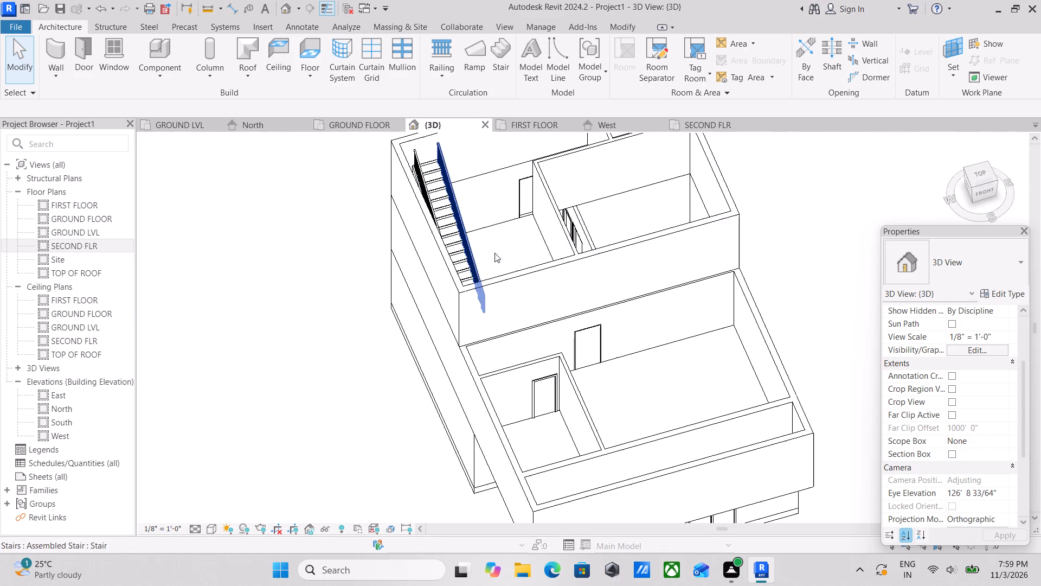
middle_click_drag(518, 253, 497, 306, "shift")
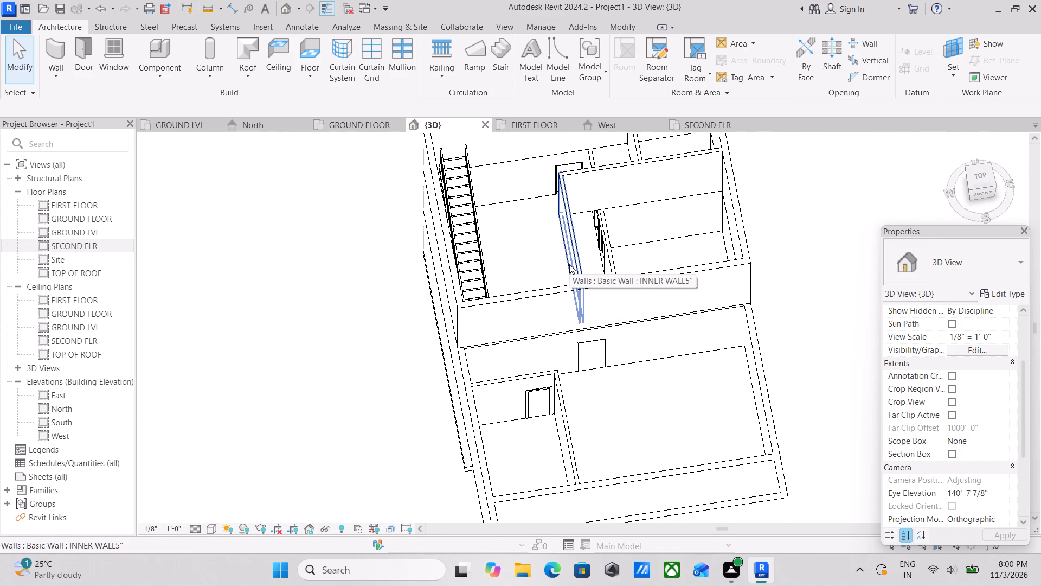
scroll(559, 252, "down", 1)
middle_click_drag(559, 252, 580, 334)
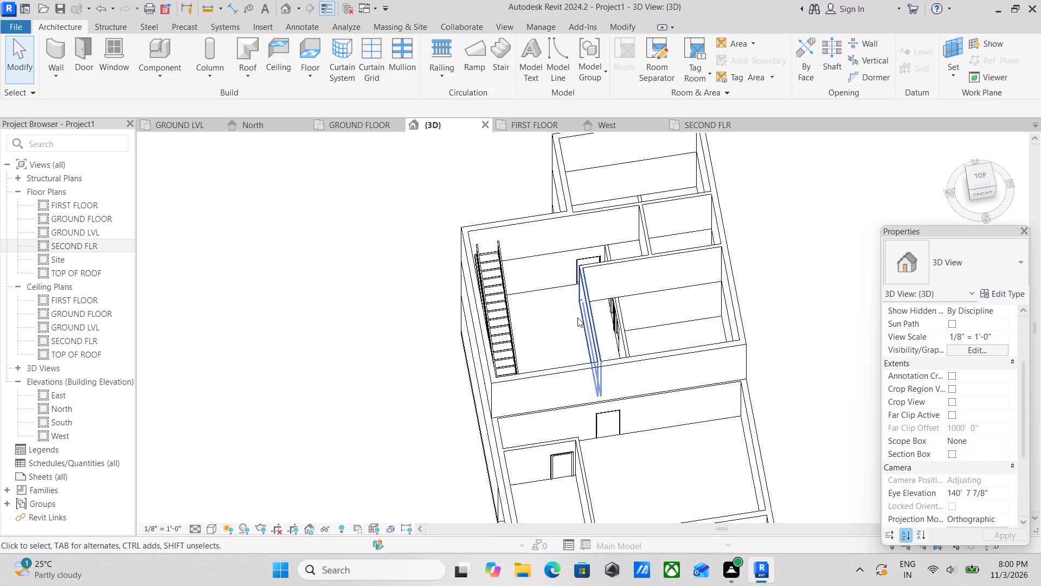
scroll(577, 317, "down", 1)
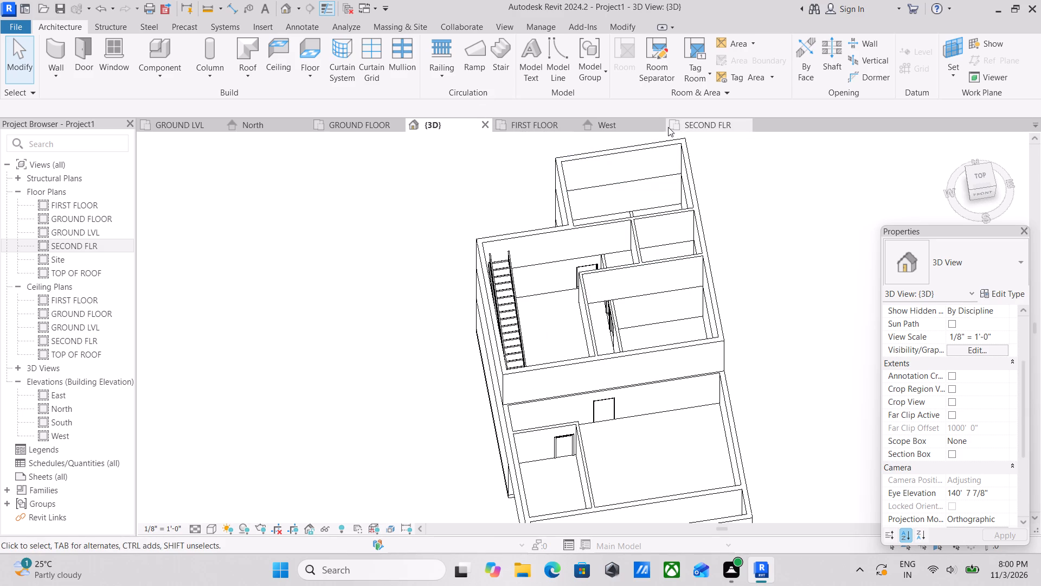
In the SECOND FLR plan, start a MARBLE 6" architectural floor and sketch a rectangular boundary along the northern room's inner wall faces.
left_click(670, 127)
scroll(593, 250, "up", 3)
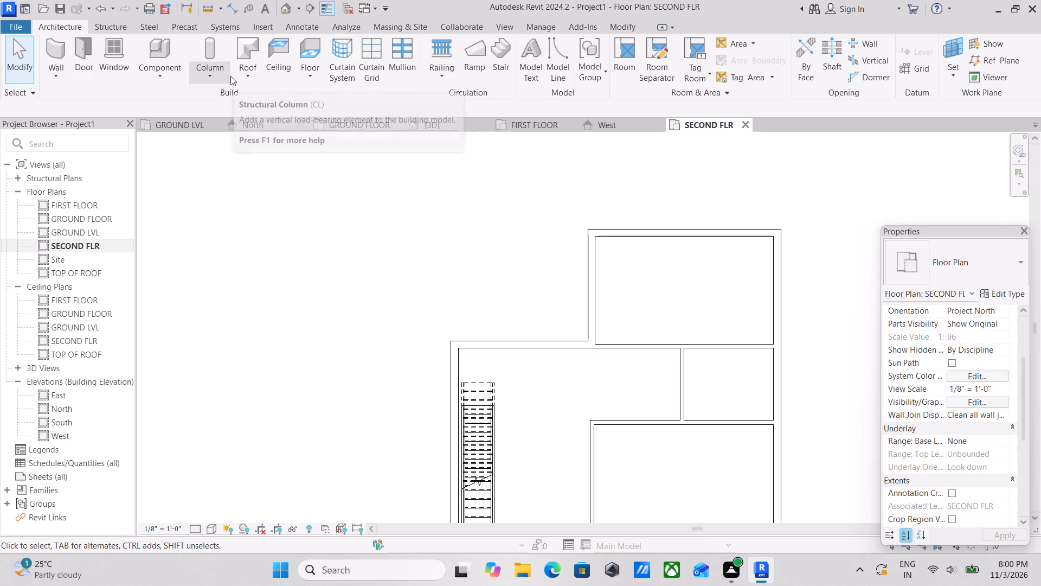
left_click(306, 72)
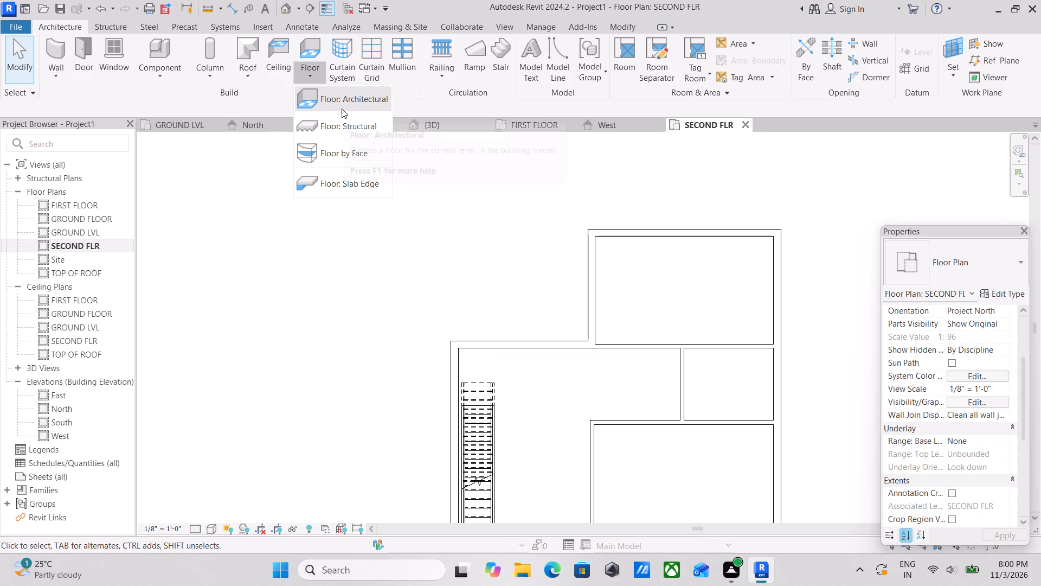
left_click(342, 109)
scroll(734, 268, "up", 1)
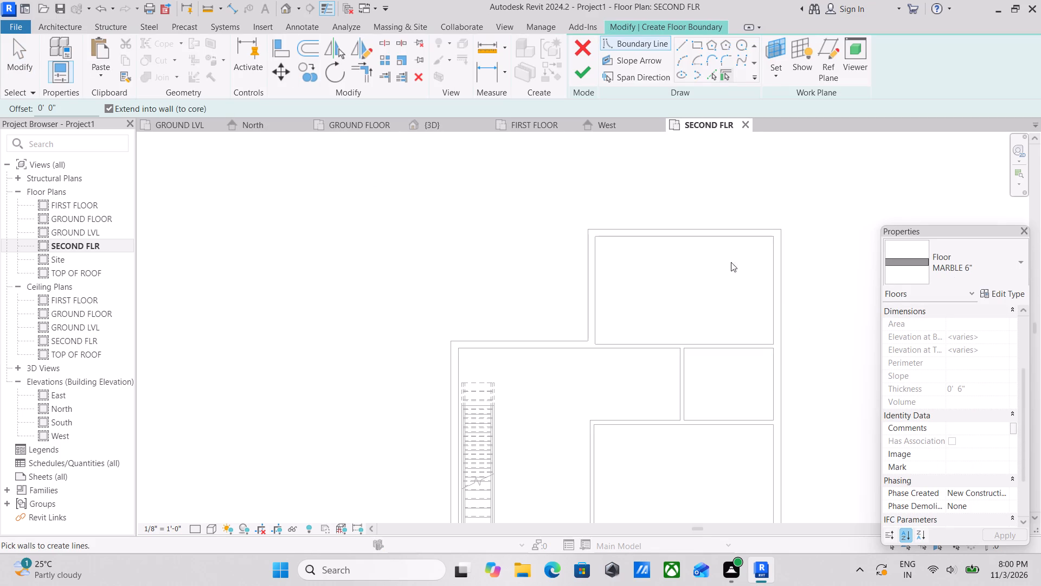
scroll(731, 262, "up", 1)
left_click(700, 43)
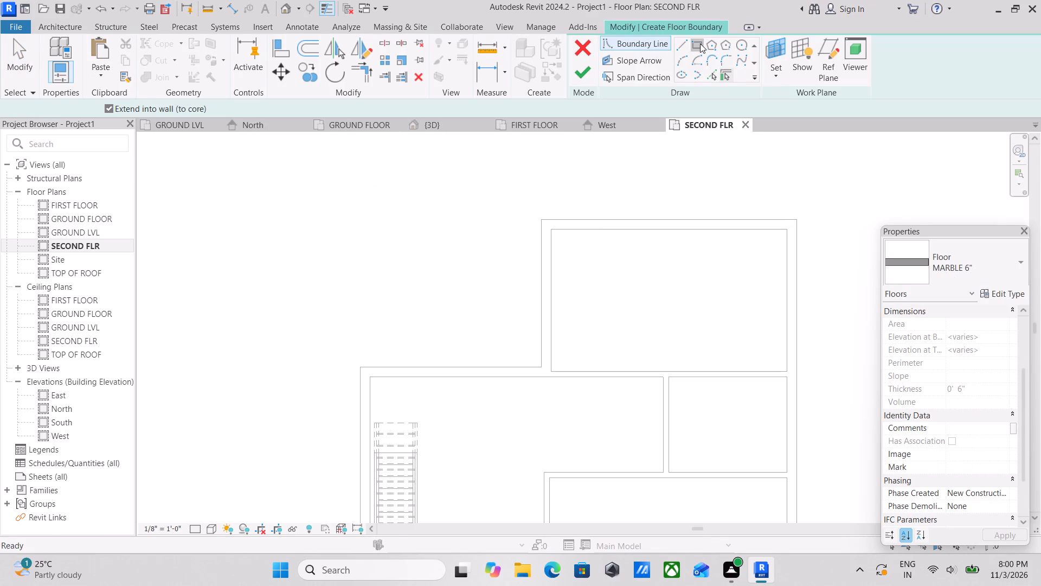
scroll(543, 221, "up", 5)
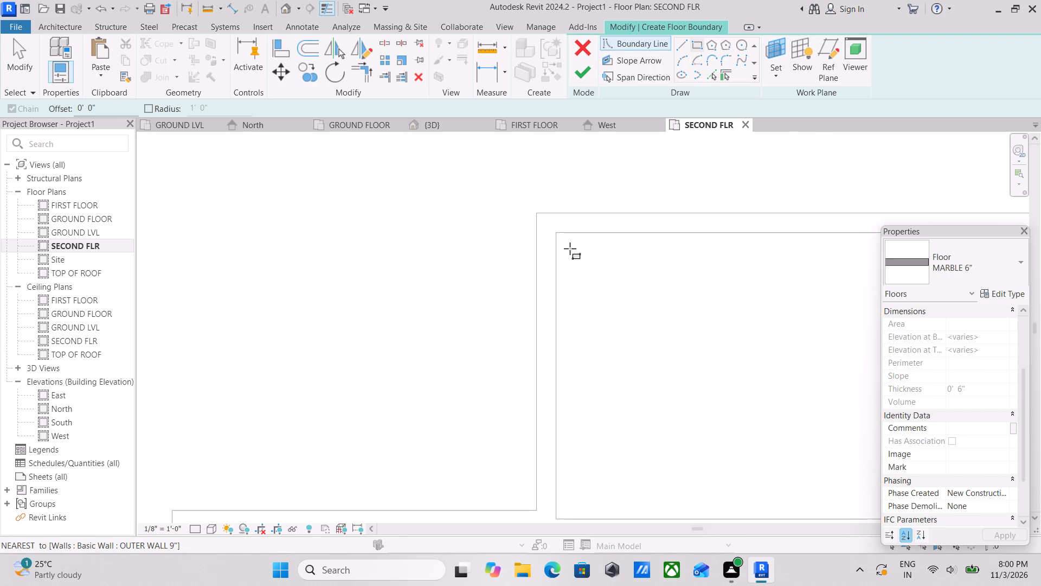
middle_click_drag(582, 267, 438, 200)
scroll(550, 256, "down", 1)
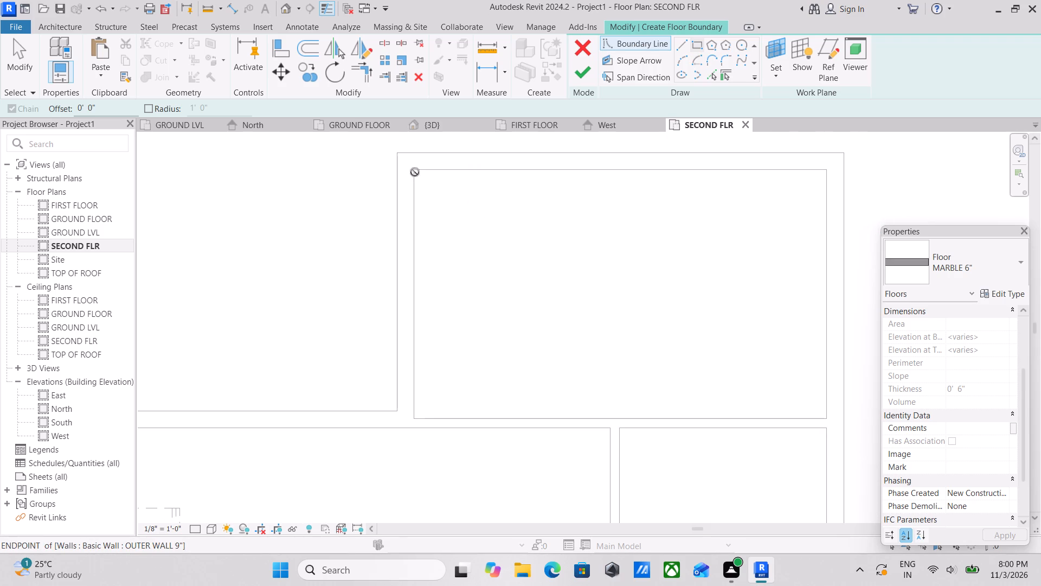
left_click(415, 172)
middle_click_drag(650, 382, 610, 332)
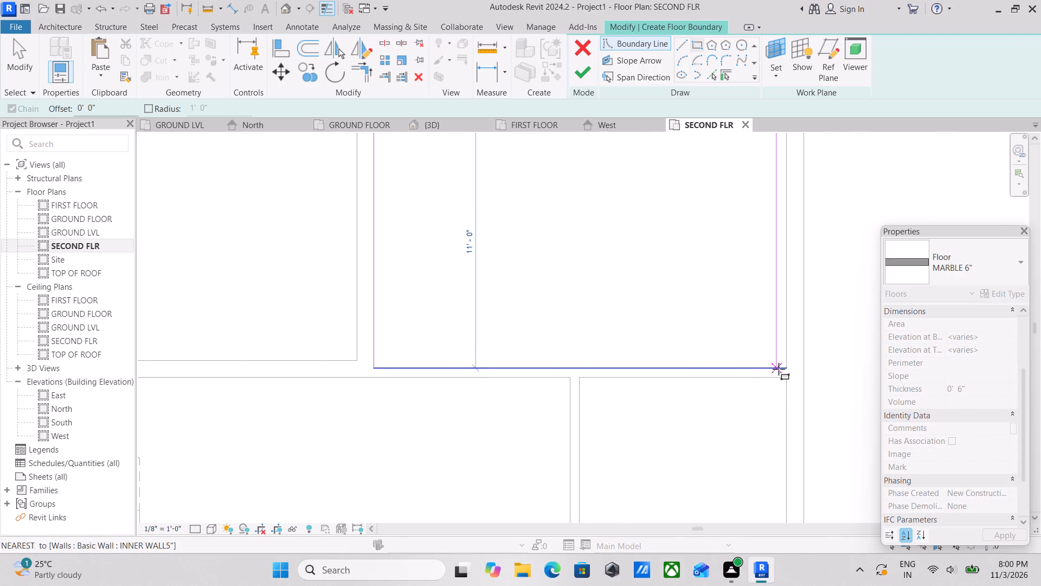
left_click(790, 370)
Sketch a rectangular floor boundary, 9'-2" by 7'-4 1/2", inside the small room just south of the northern room.
scroll(518, 291, "down", 3)
middle_click_drag(527, 282, 595, 239)
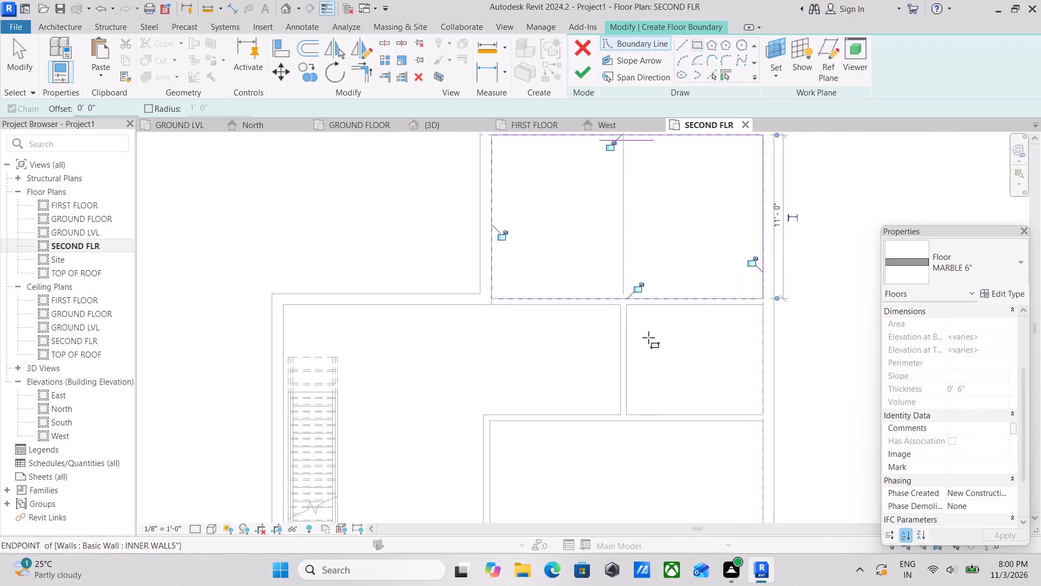
scroll(648, 337, "up", 5)
left_click(610, 286)
middle_click_drag(701, 367, 599, 258)
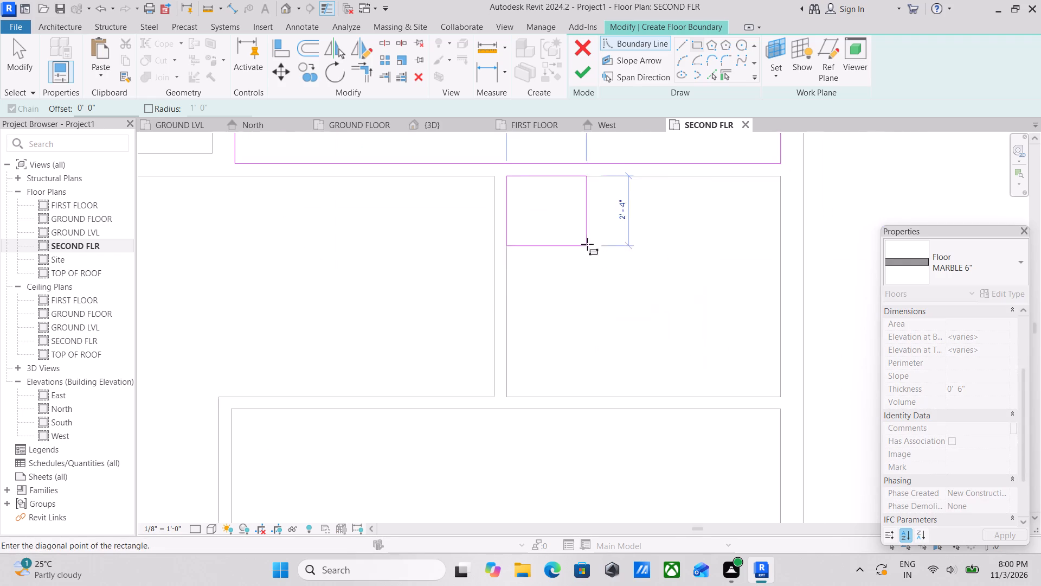
left_click(783, 398)
Sketch a rectangular floor boundary, 13'-10 1/2" deep, along the inner wall faces of the large southeastern room.
scroll(692, 353, "down", 1)
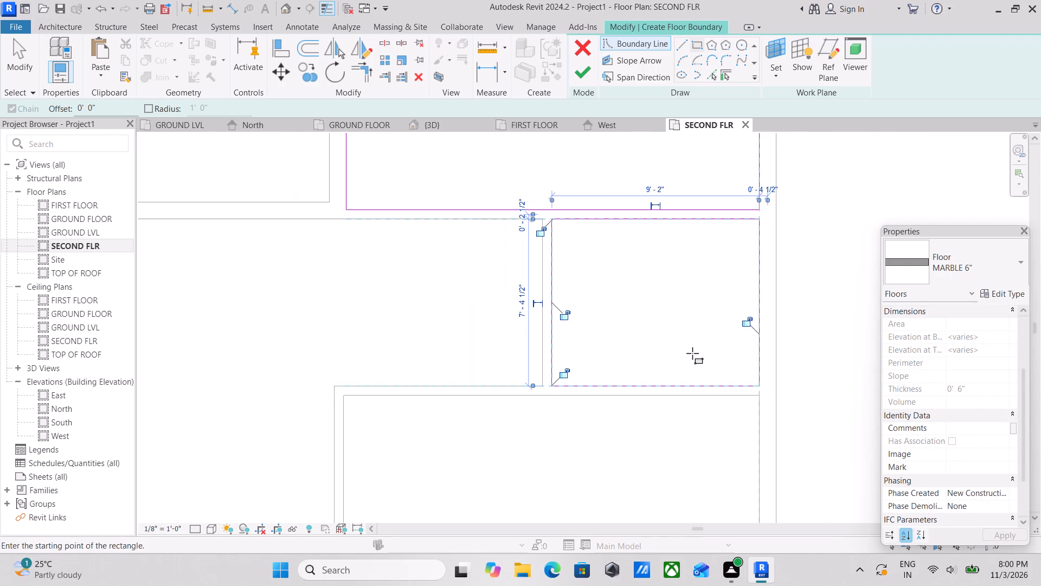
scroll(692, 353, "down", 1)
scroll(594, 378, "down", 4)
middle_click_drag(631, 333, 682, 260)
middle_click_drag(590, 368, 614, 317)
scroll(560, 469, "up", 5)
left_click(529, 429)
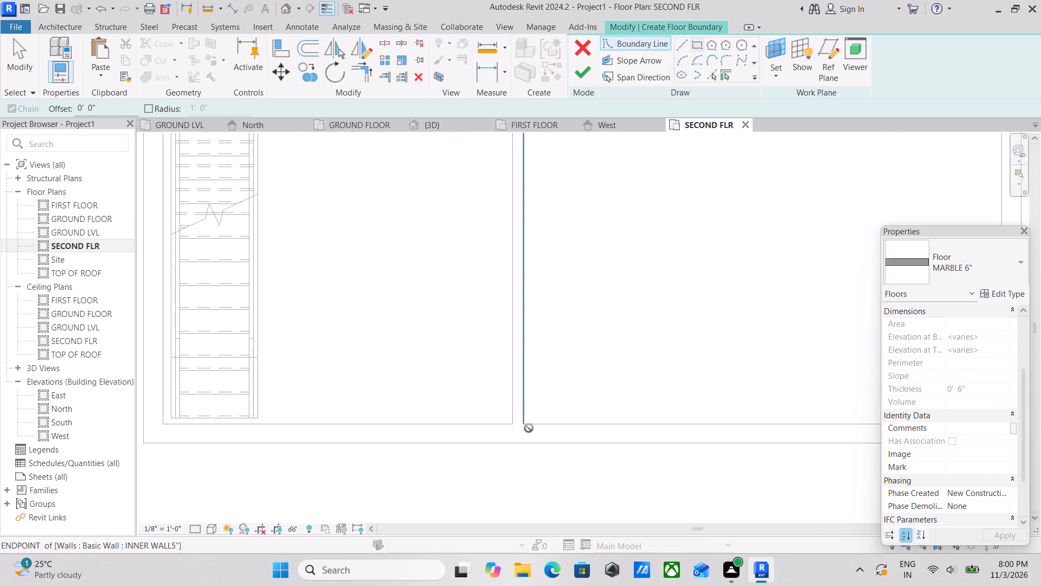
middle_click_drag(727, 328, 642, 453)
scroll(768, 333, "down", 1)
middle_click_drag(767, 334, 699, 402)
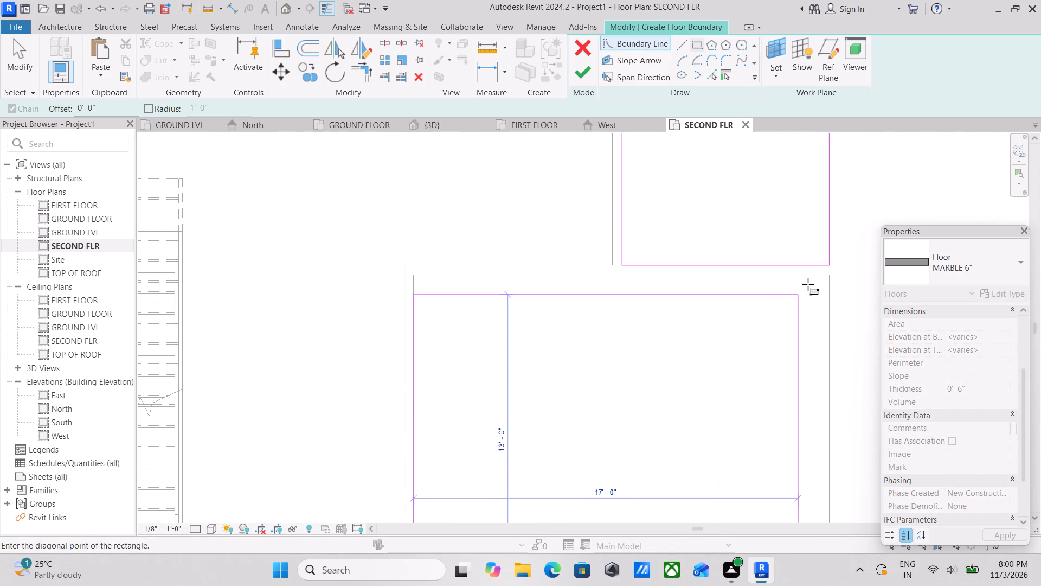
left_click(826, 275)
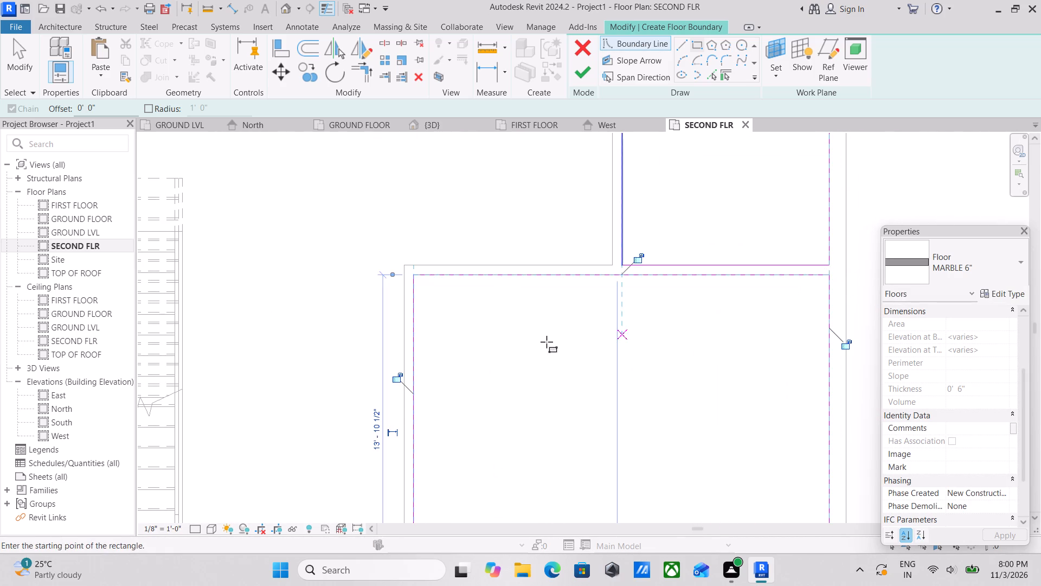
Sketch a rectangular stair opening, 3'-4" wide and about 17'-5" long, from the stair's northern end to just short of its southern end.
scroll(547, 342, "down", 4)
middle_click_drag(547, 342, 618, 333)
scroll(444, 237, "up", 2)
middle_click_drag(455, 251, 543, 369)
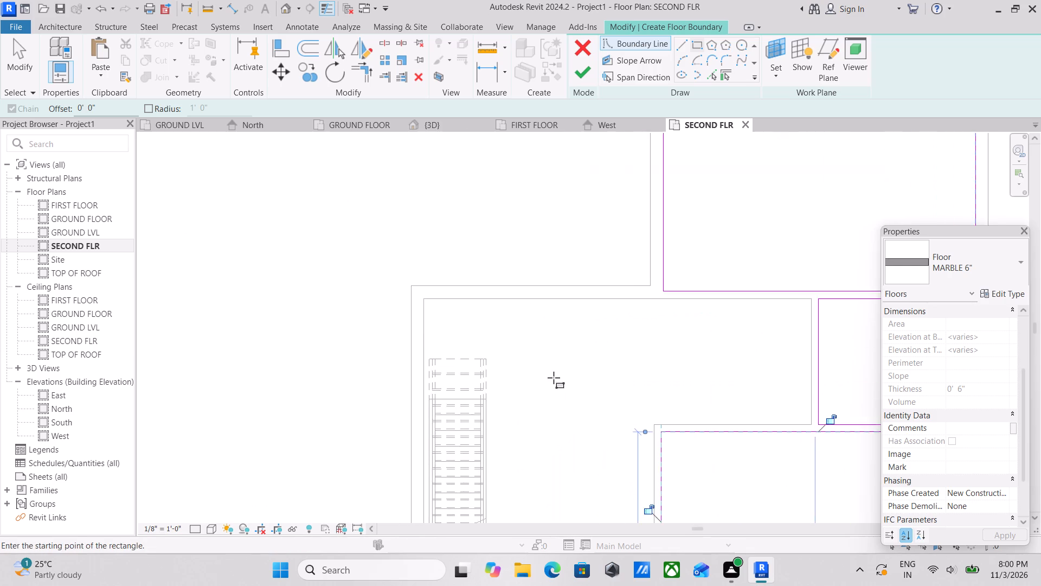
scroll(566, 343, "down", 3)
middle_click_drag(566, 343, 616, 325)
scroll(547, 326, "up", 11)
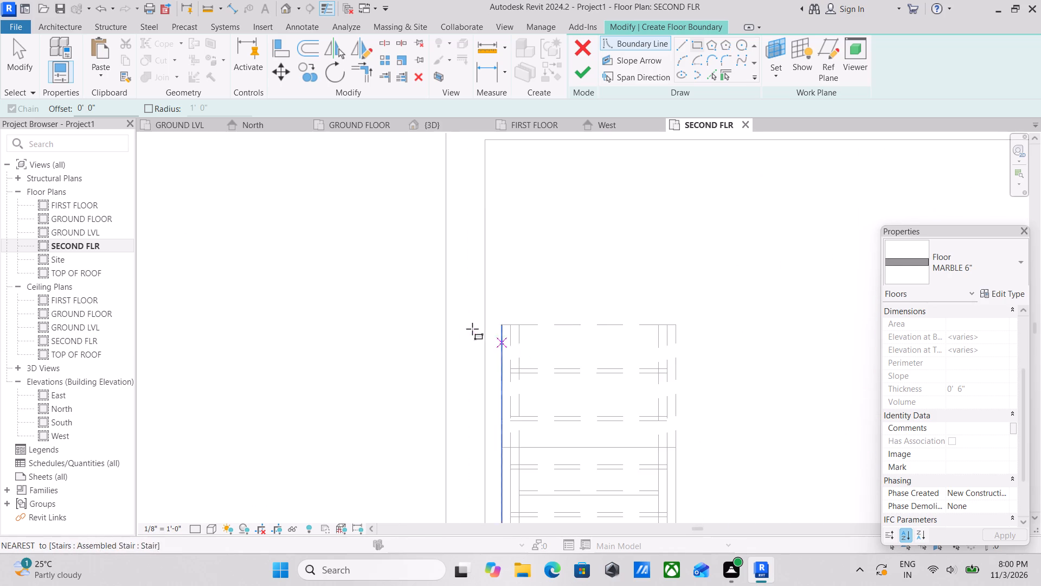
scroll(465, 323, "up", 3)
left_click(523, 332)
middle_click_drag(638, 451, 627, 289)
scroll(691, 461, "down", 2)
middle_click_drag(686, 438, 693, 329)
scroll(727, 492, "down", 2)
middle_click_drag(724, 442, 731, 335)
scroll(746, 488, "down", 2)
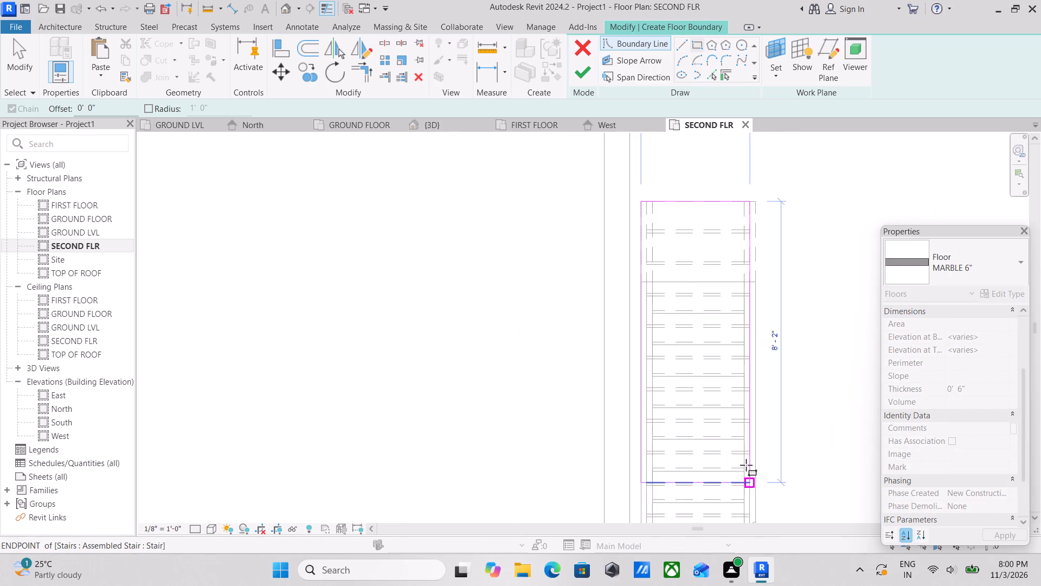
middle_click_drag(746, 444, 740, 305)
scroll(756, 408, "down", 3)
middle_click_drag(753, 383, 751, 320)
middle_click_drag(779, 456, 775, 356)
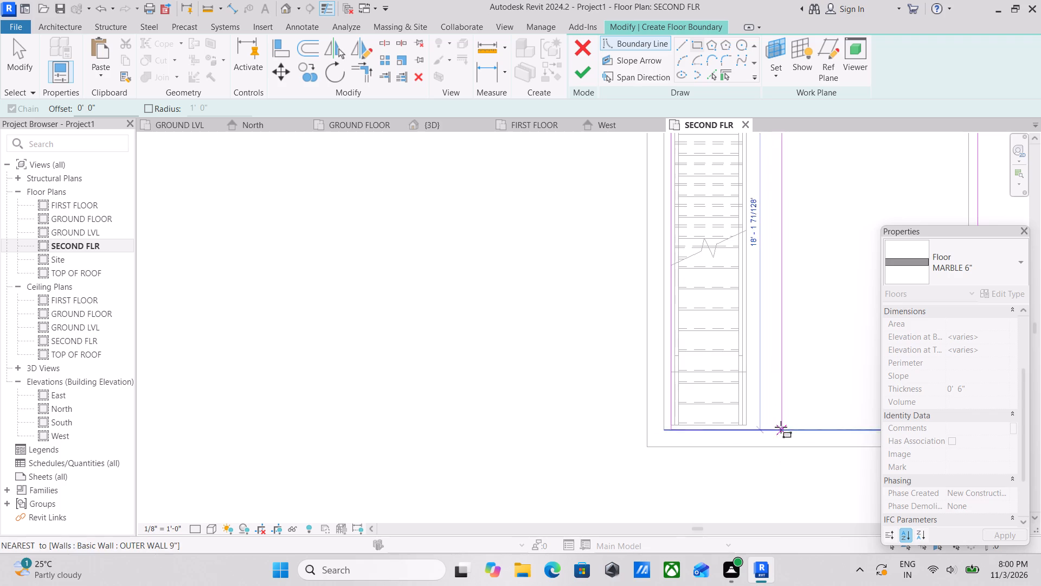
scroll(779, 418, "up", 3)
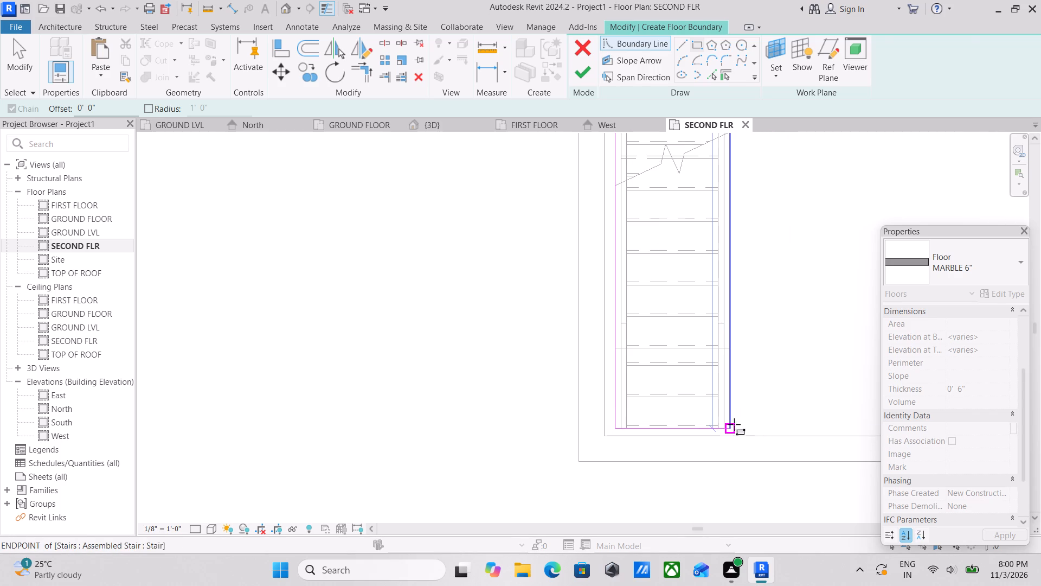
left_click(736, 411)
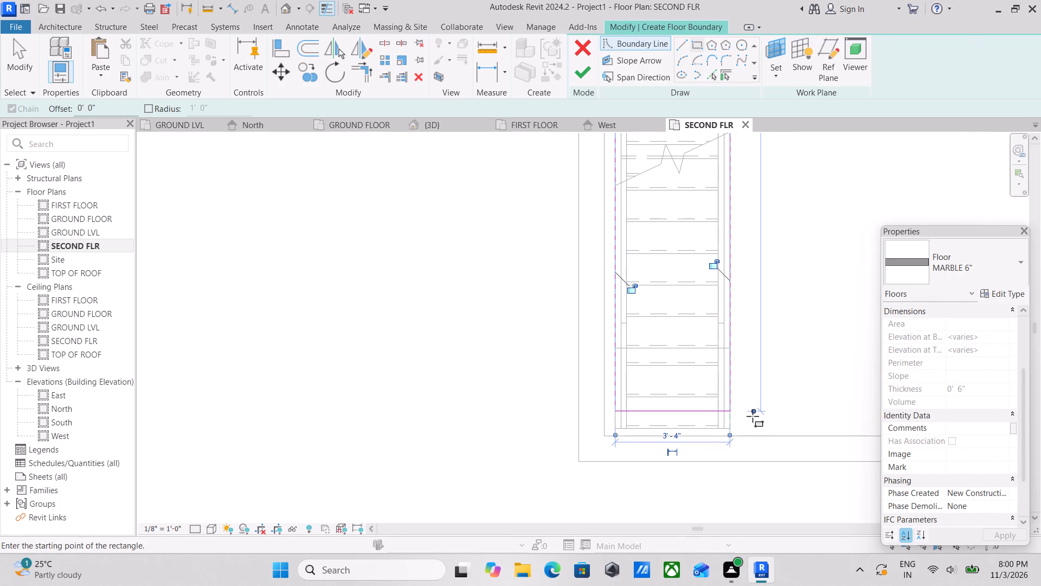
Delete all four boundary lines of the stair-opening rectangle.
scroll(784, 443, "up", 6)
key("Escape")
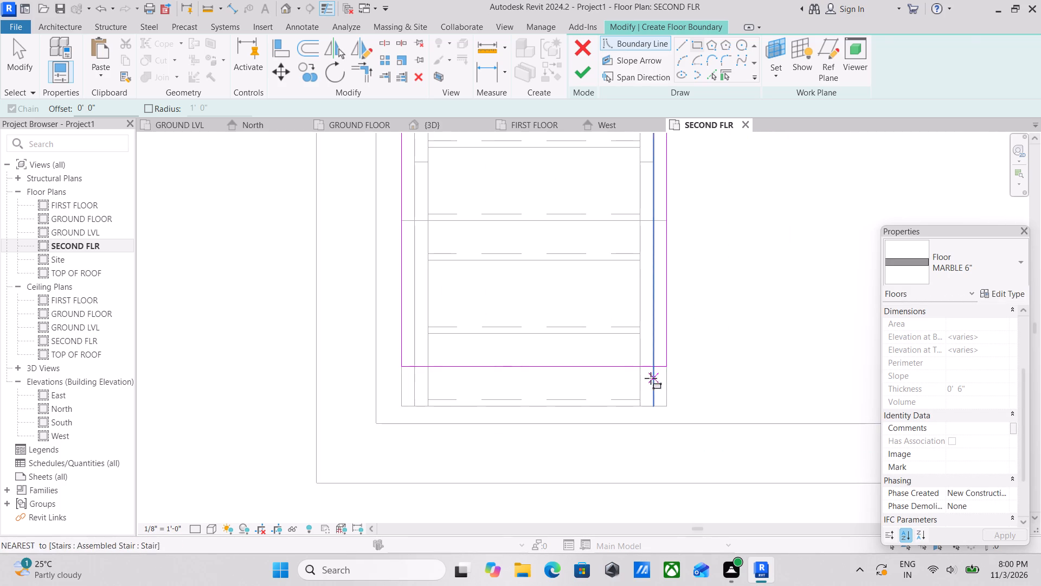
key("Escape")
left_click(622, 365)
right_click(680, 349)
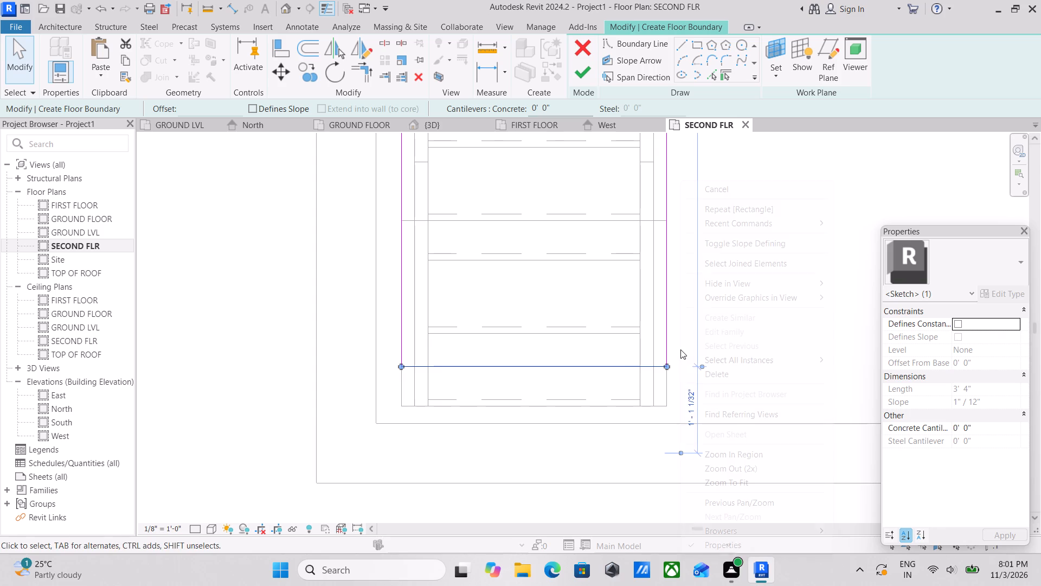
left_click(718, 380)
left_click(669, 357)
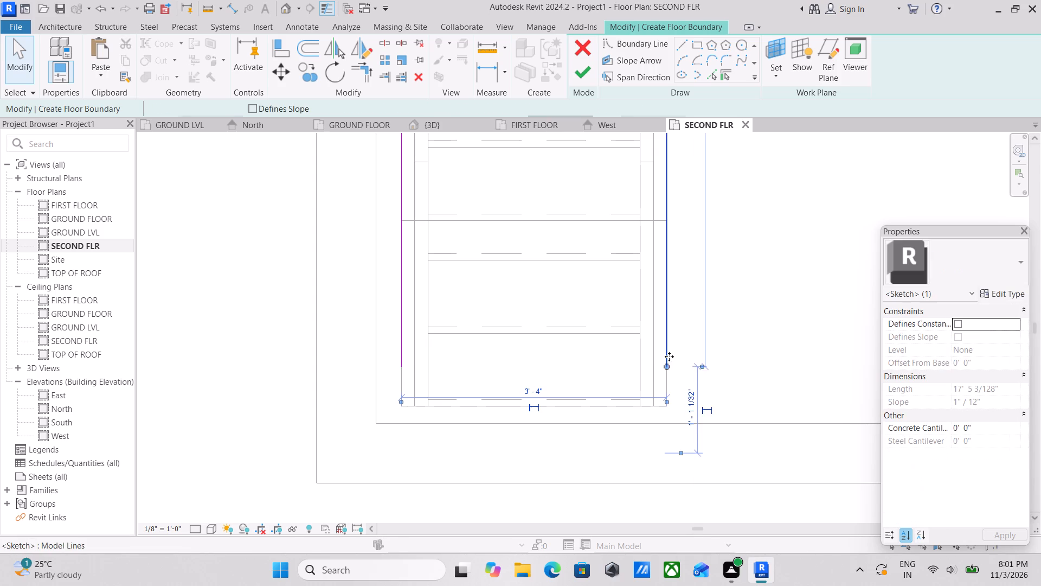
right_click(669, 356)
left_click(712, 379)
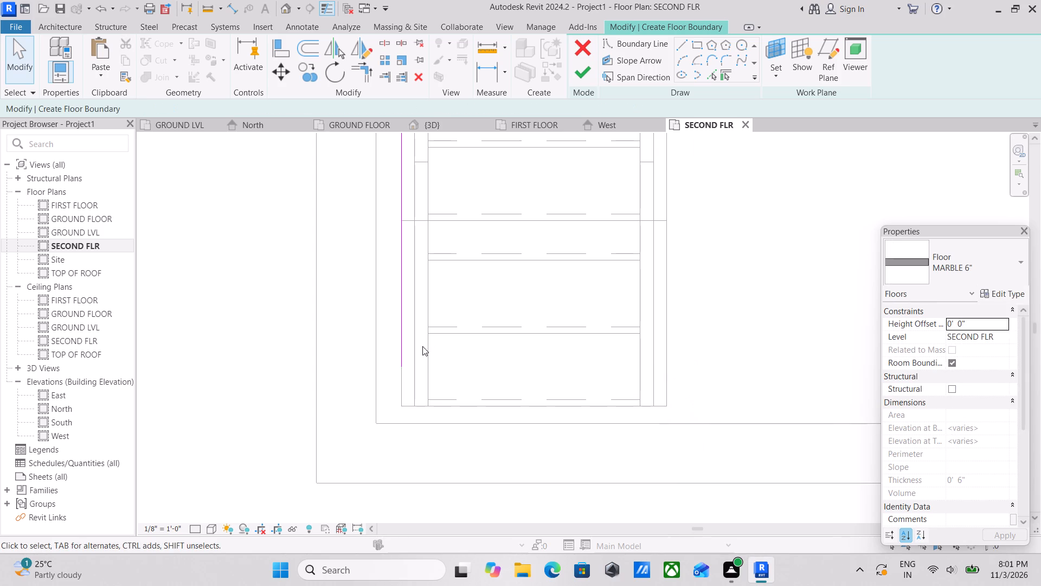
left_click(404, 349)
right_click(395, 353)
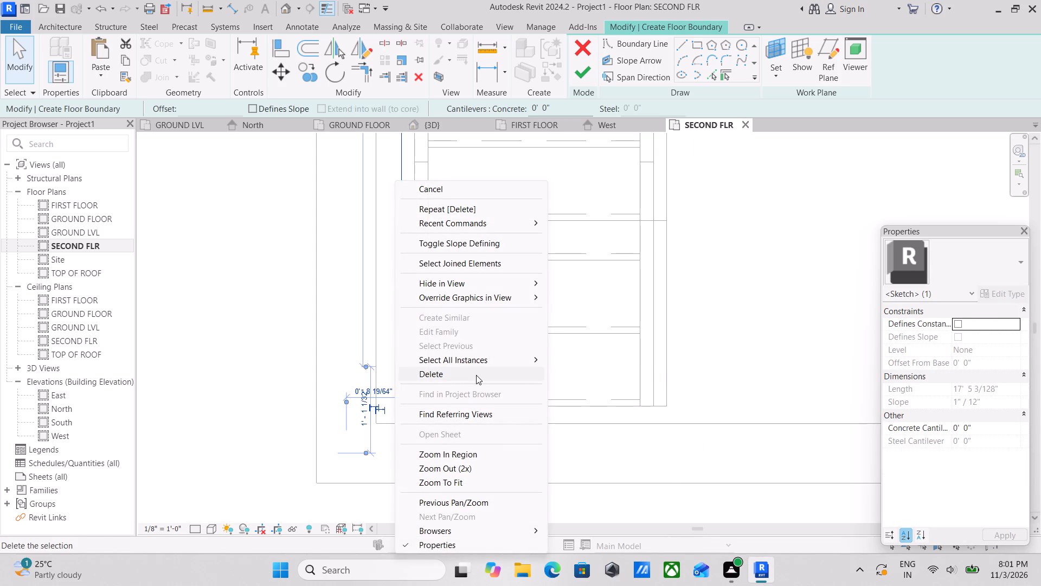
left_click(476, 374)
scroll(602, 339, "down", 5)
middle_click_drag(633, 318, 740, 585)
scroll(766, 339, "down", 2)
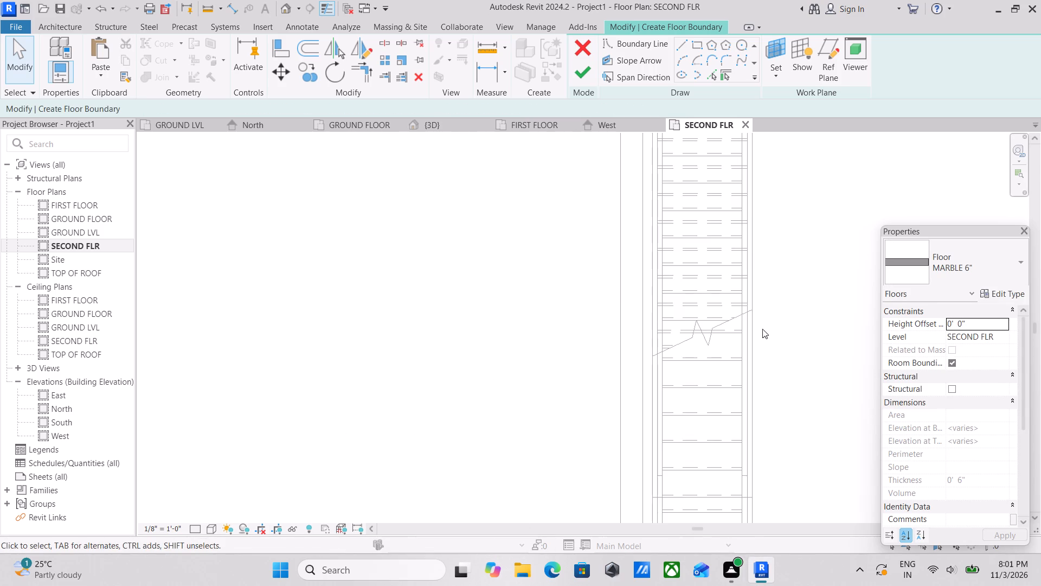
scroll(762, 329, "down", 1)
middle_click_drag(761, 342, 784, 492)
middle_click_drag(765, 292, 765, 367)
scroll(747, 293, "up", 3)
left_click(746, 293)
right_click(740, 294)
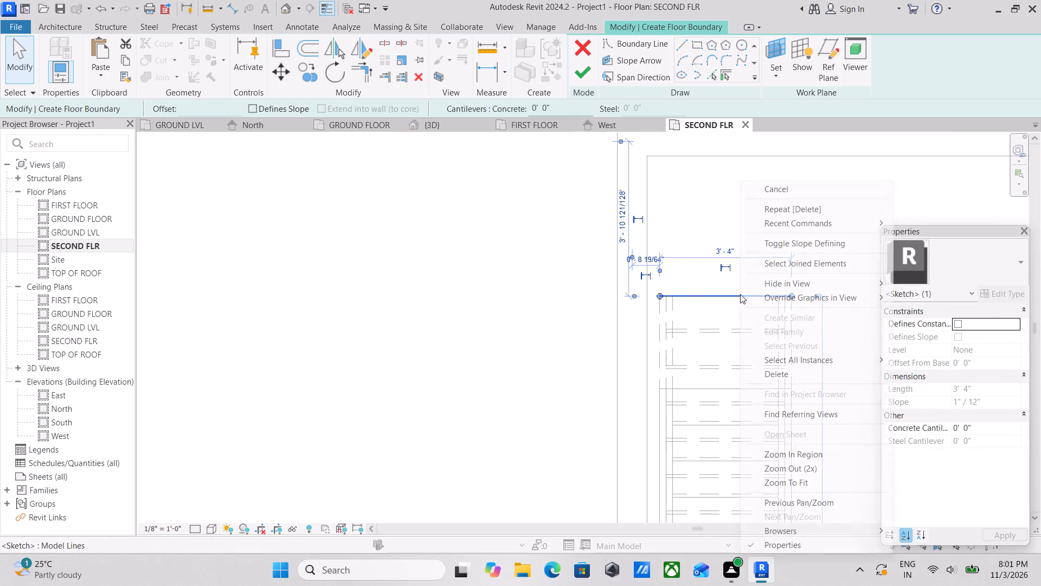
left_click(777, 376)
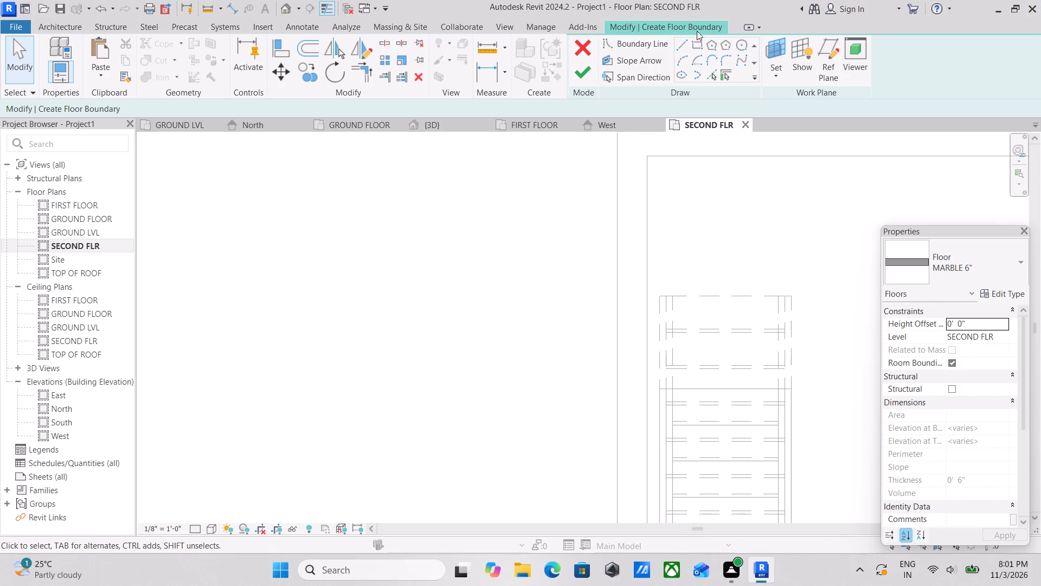
Sketch a rectangular stair opening, 3'-4" by 17'-11", around the whole stair from its northern end to its southern end.
left_click(694, 44)
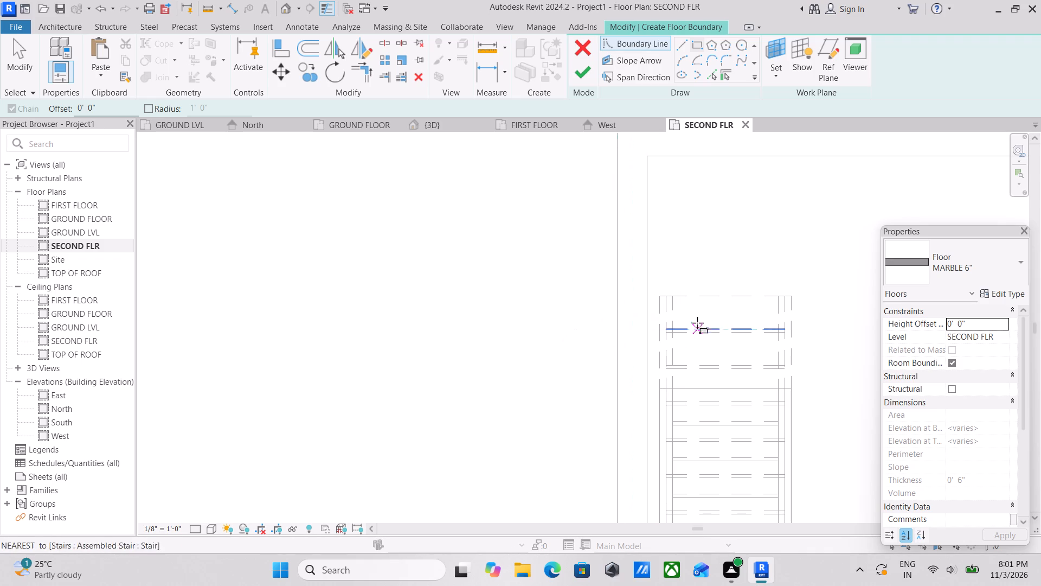
scroll(651, 293, "up", 2)
left_click(660, 297)
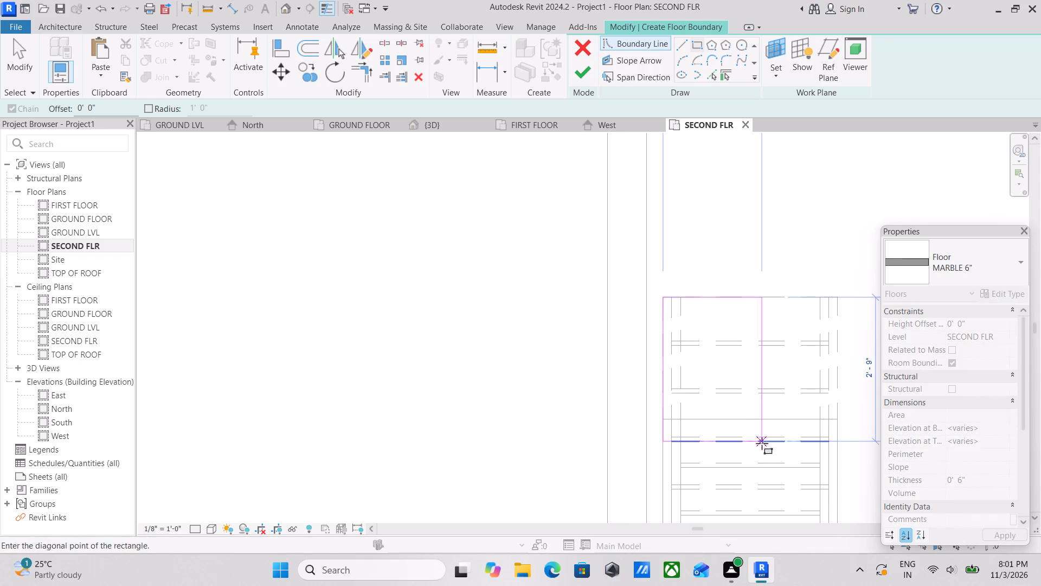
middle_click_drag(762, 425, 779, 275)
scroll(798, 425, "down", 2)
middle_click_drag(796, 400, 813, 231)
middle_click_drag(813, 330, 798, 225)
scroll(796, 323, "down", 3)
middle_click_drag(787, 292, 783, 234)
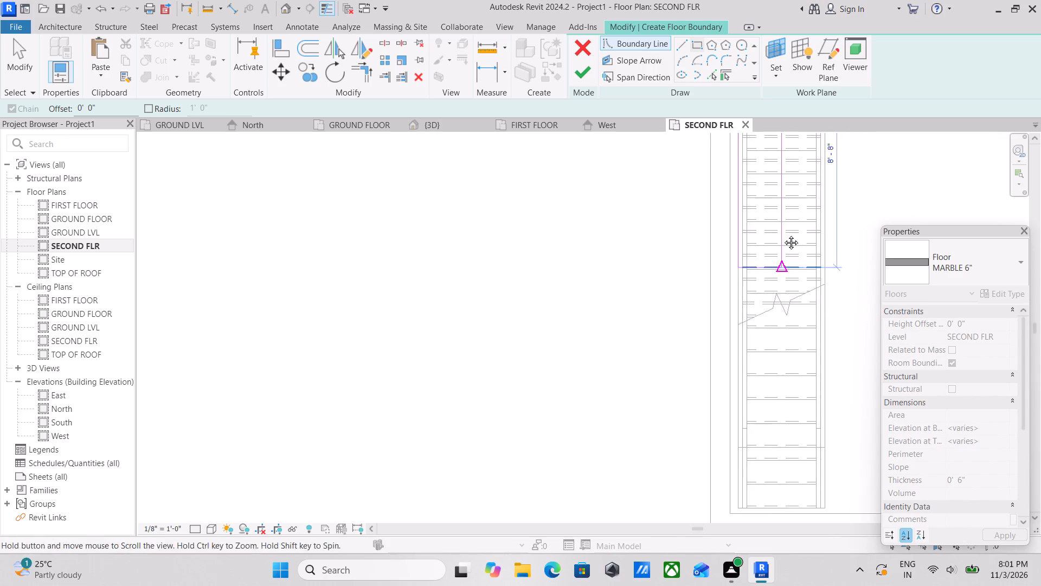
middle_click_drag(783, 234, 782, 213)
middle_click_drag(795, 360, 792, 306)
scroll(813, 380, "up", 3)
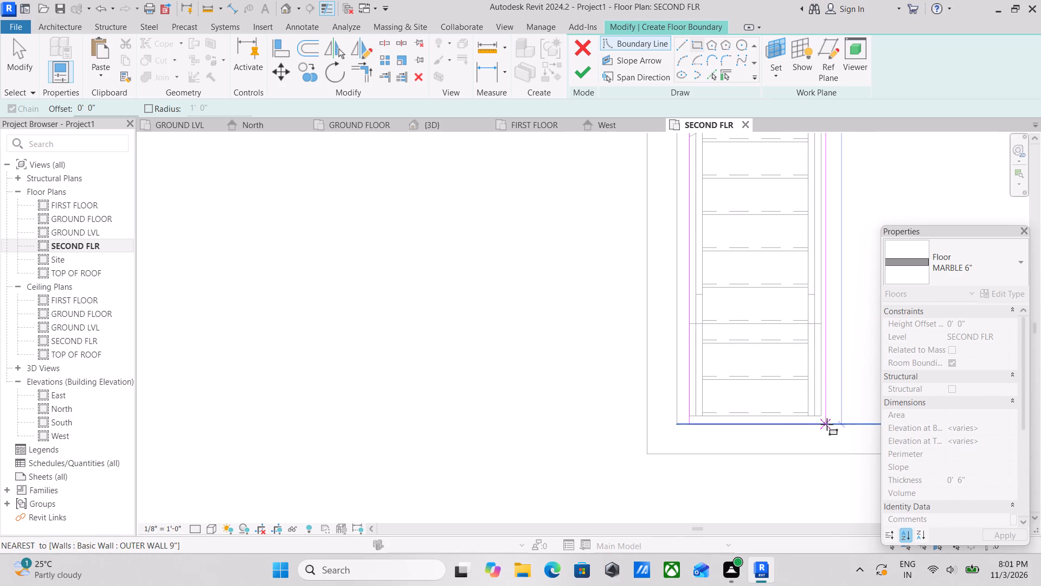
scroll(827, 425, "up", 3)
left_click(817, 411)
Check the sketched stair-opening boundary along the full length of the stair, up to its northern end.
scroll(828, 285, "down", 3)
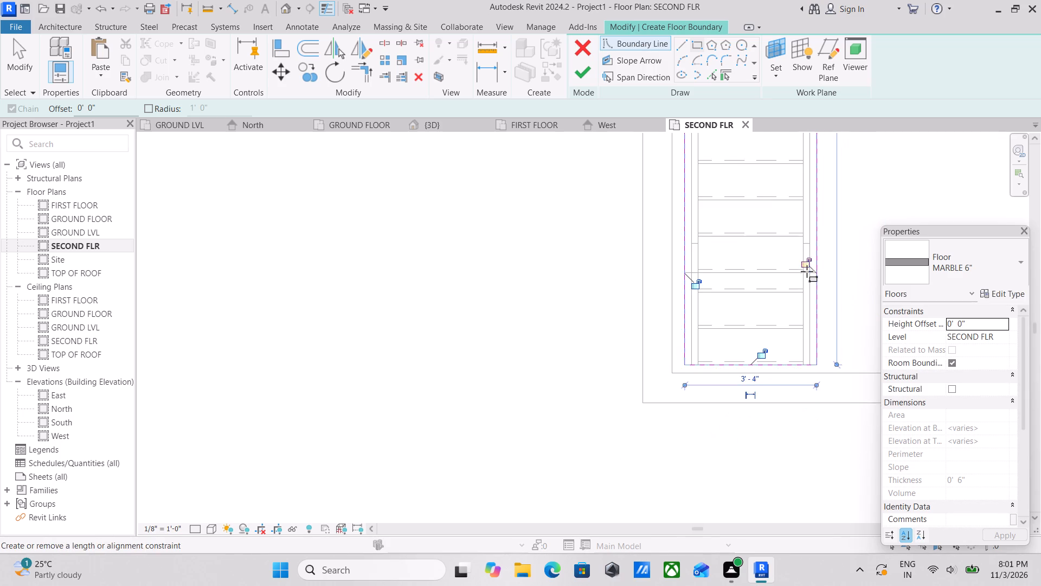
scroll(807, 267, "down", 1)
middle_click_drag(775, 215, 760, 396)
scroll(763, 354, "down", 1)
scroll(803, 260, "down", 1)
middle_click_drag(789, 297, 747, 422)
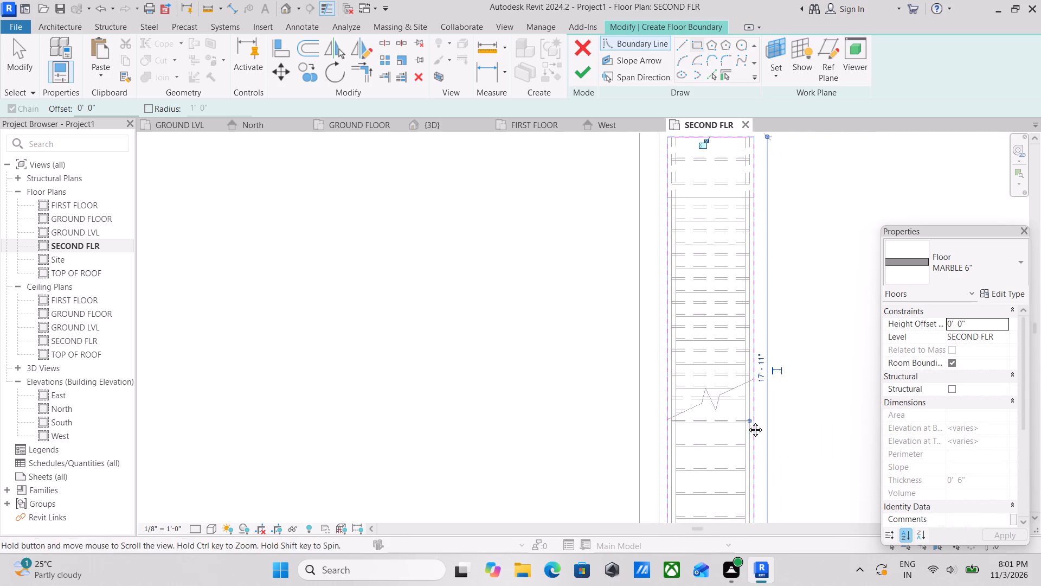
middle_click_drag(747, 422, 747, 423)
middle_click_drag(813, 290, 801, 371)
middle_click_drag(811, 229, 770, 348)
scroll(797, 270, "down", 2)
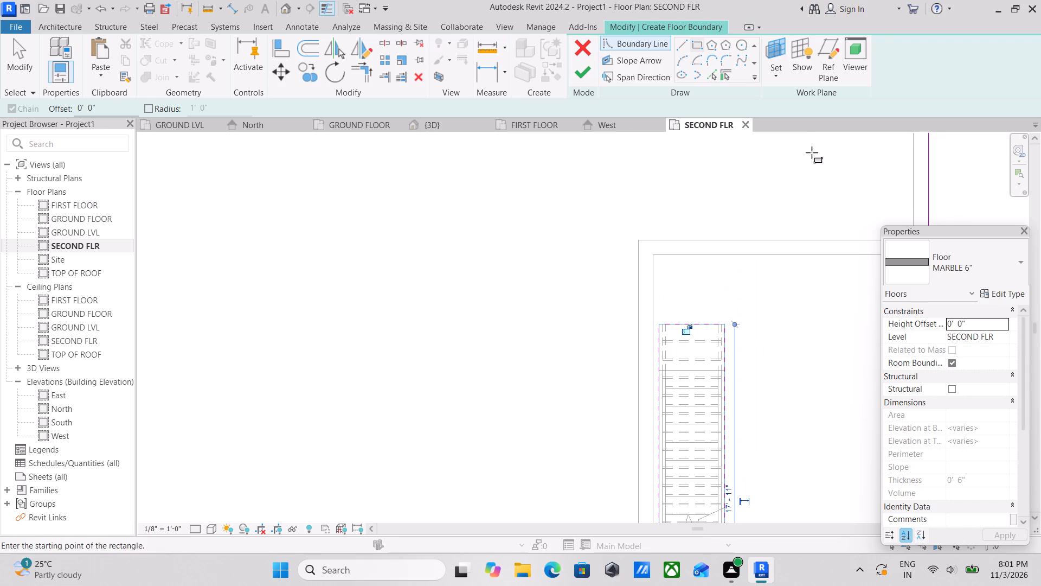
Sketch the stair hall's floor boundary about 22'-8" along its north wall, down the inner wall, then about 9' back west.
left_click(680, 49)
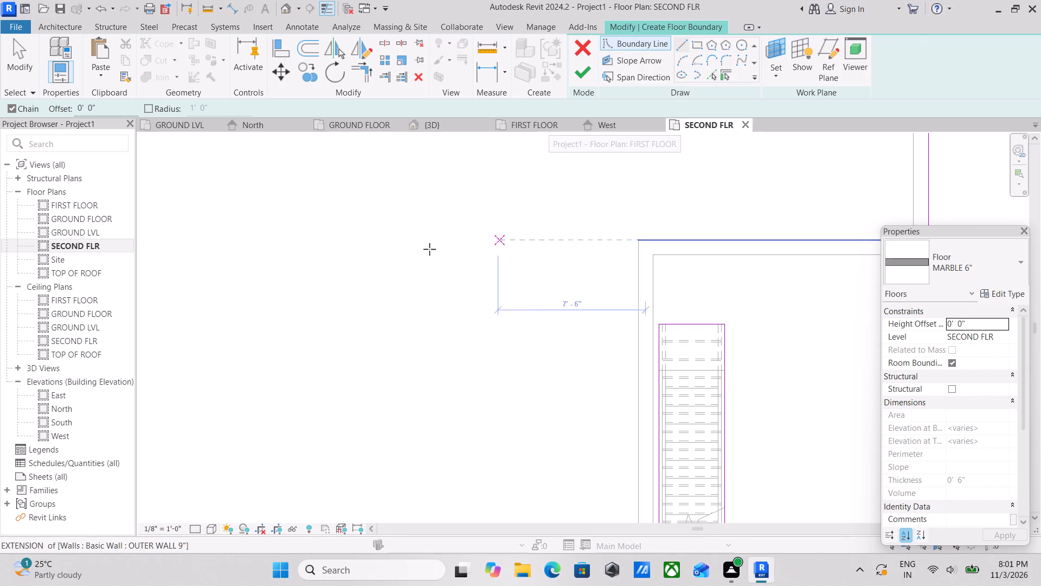
scroll(776, 307, "down", 2)
middle_click_drag(762, 294, 677, 262)
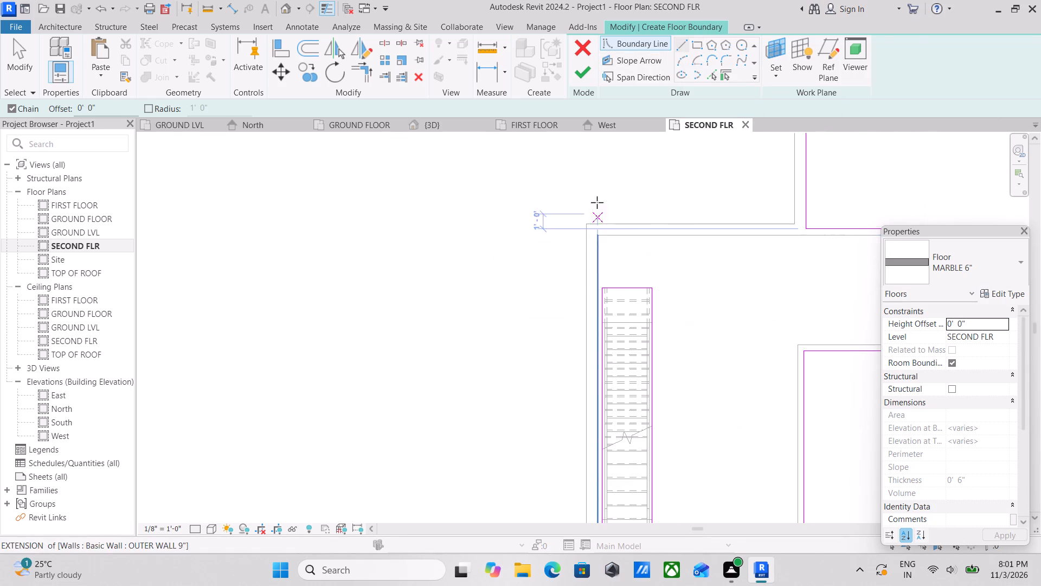
left_click(602, 239)
middle_click_drag(772, 247, 564, 233)
scroll(678, 221, "down", 1)
middle_click_drag(678, 221, 665, 220)
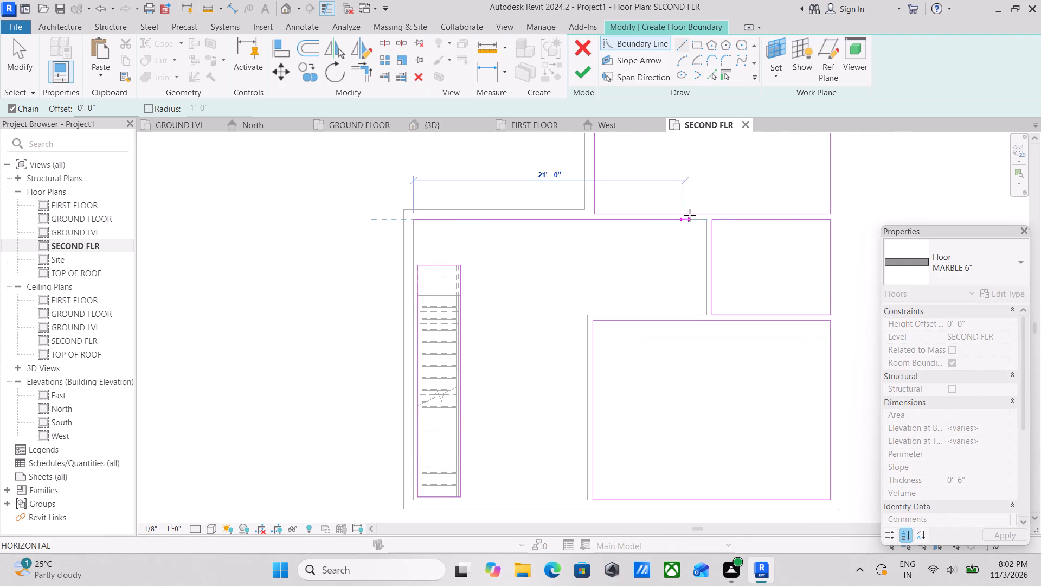
scroll(695, 217, "up", 2)
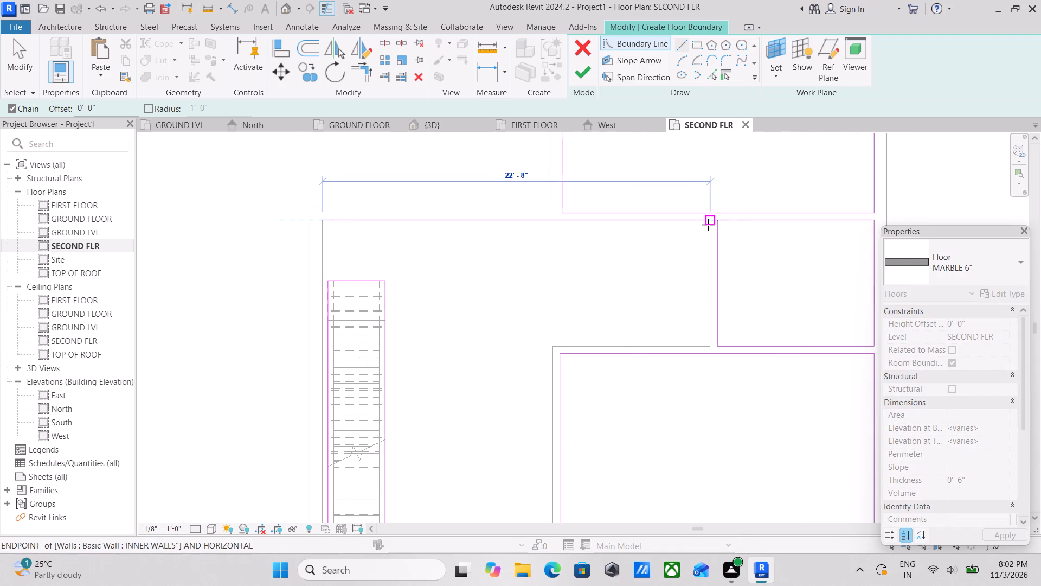
left_click(708, 225)
scroll(707, 321, "up", 1)
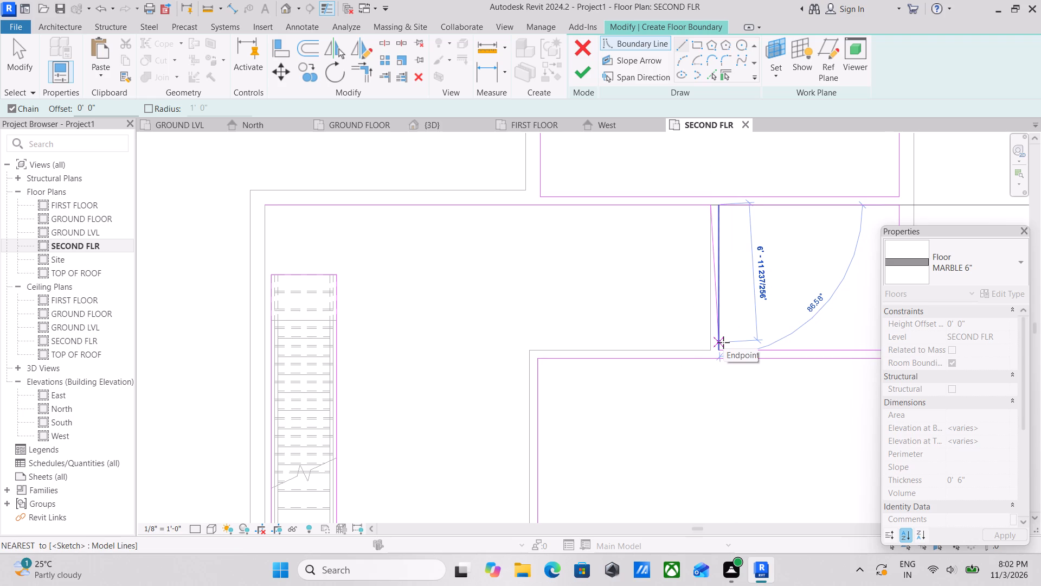
scroll(725, 329, "up", 2)
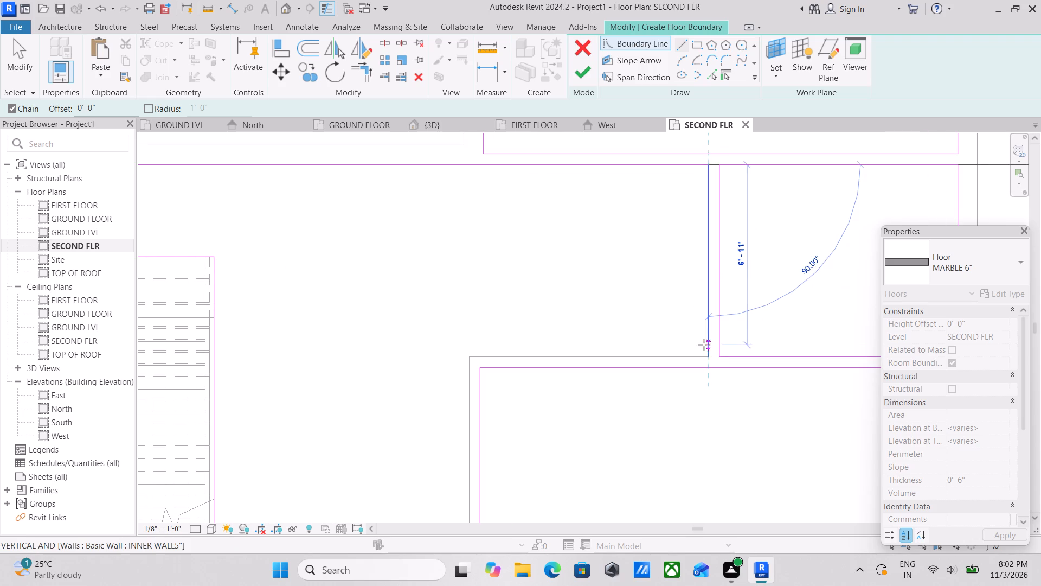
left_click(709, 354)
middle_click_drag(504, 347, 648, 324)
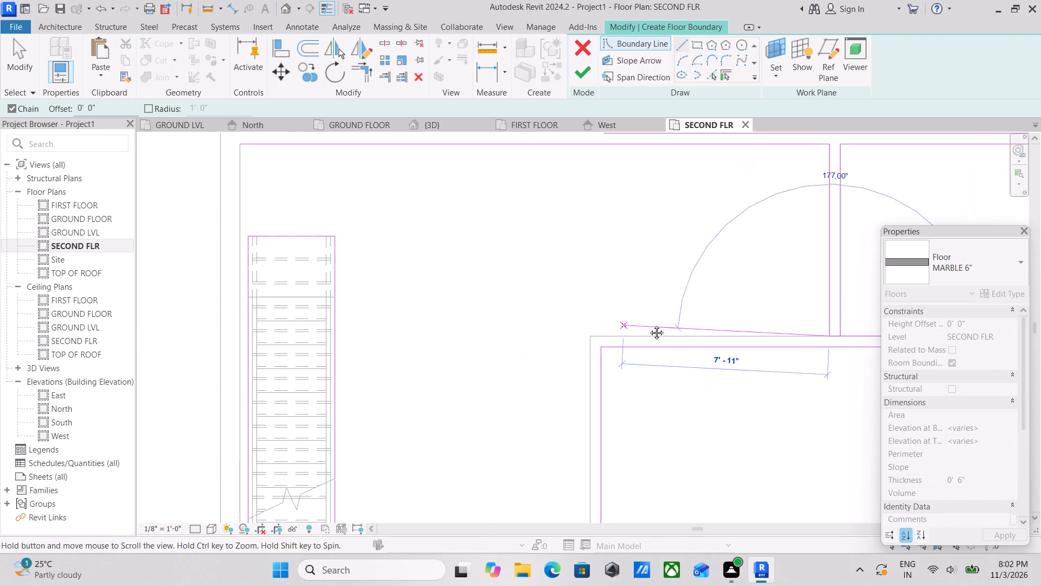
middle_click_drag(648, 324, 651, 324)
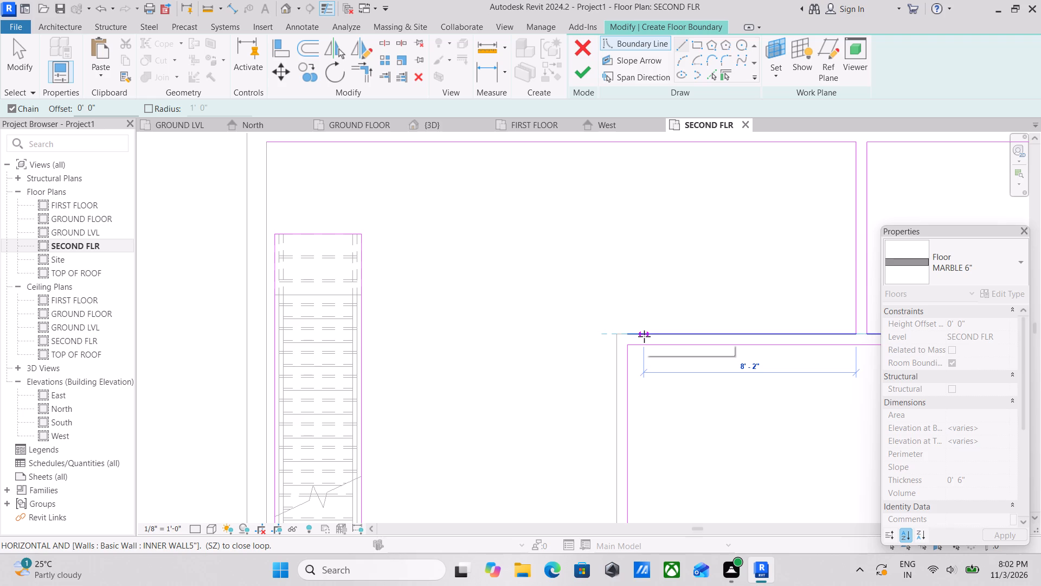
left_click(617, 333)
Close the stair hall's floor boundary down to the south wall, about 13'-5" west, and up the outer wall to the northwest corner.
scroll(620, 390, "down", 1)
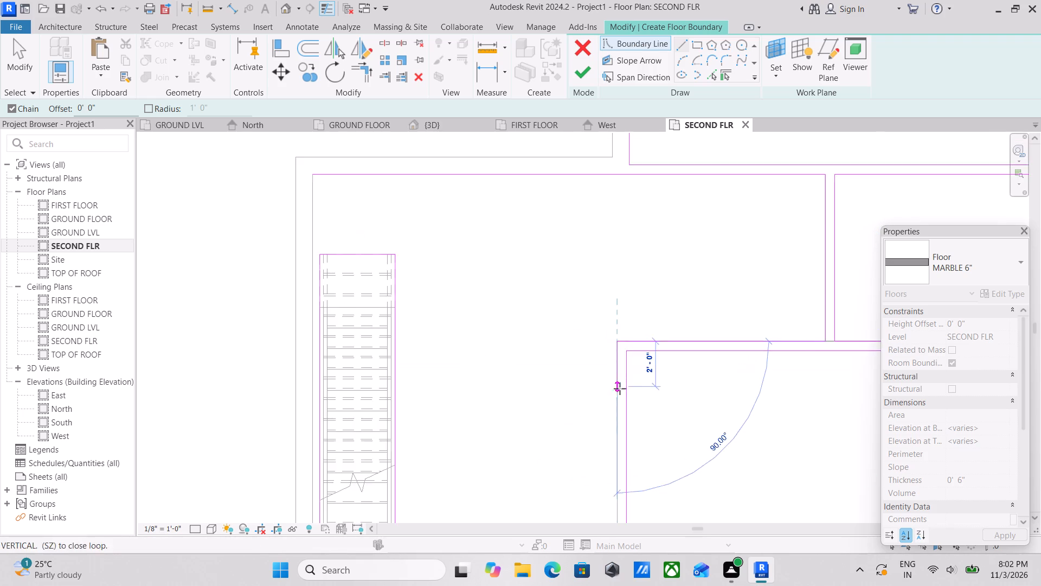
scroll(620, 388, "down", 1)
middle_click_drag(617, 375, 624, 226)
scroll(624, 346, "down", 3)
middle_click_drag(624, 336, 632, 266)
scroll(618, 373, "up", 3)
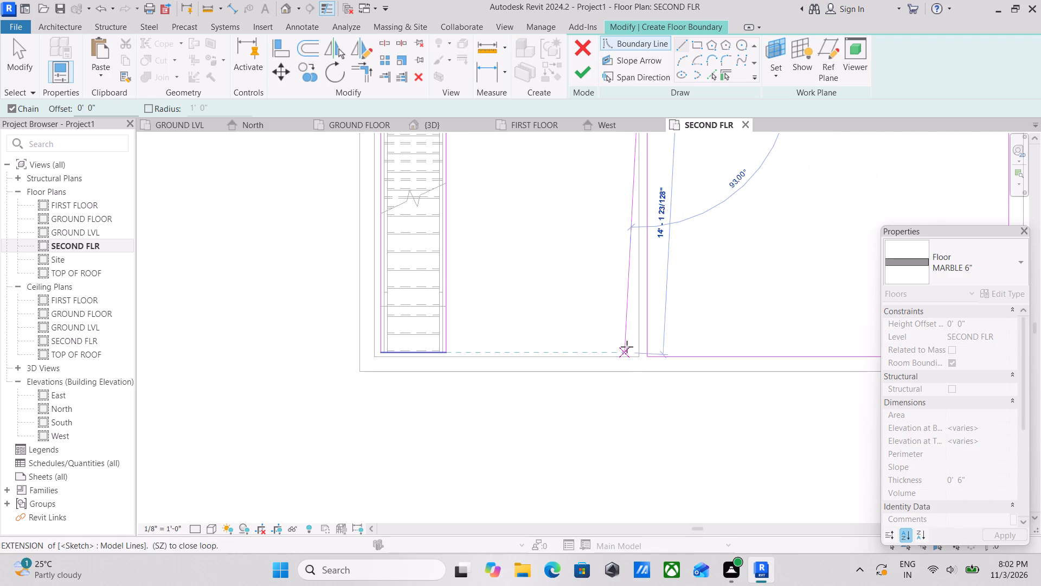
left_click(637, 352)
middle_click_drag(539, 357, 766, 352)
middle_click_drag(605, 359, 705, 355)
scroll(689, 355, "up", 2)
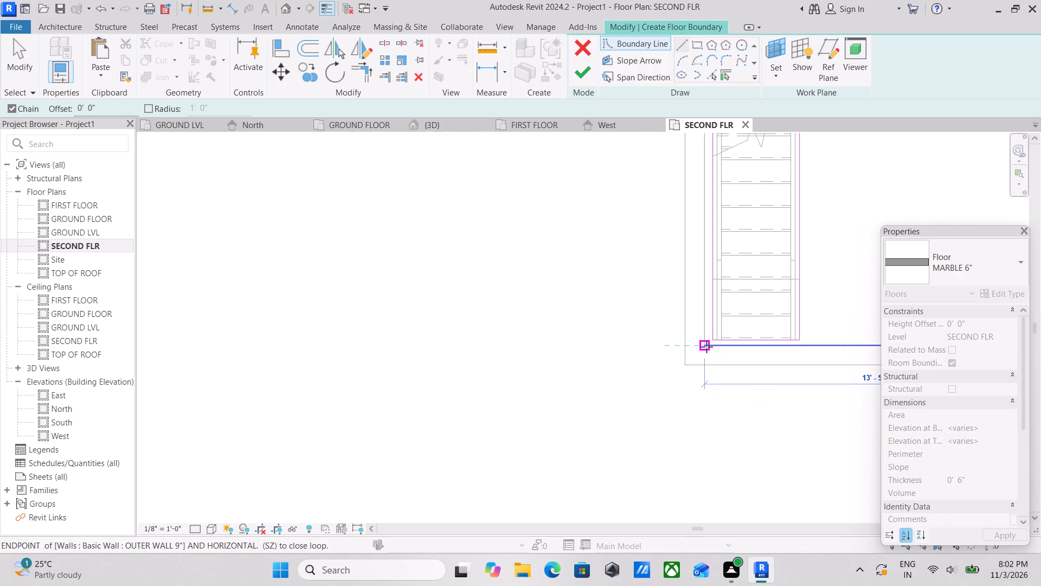
left_click(706, 346)
scroll(666, 254, "down", 1)
middle_click_drag(666, 254, 692, 448)
scroll(718, 284, "down", 2)
middle_click_drag(718, 285, 725, 457)
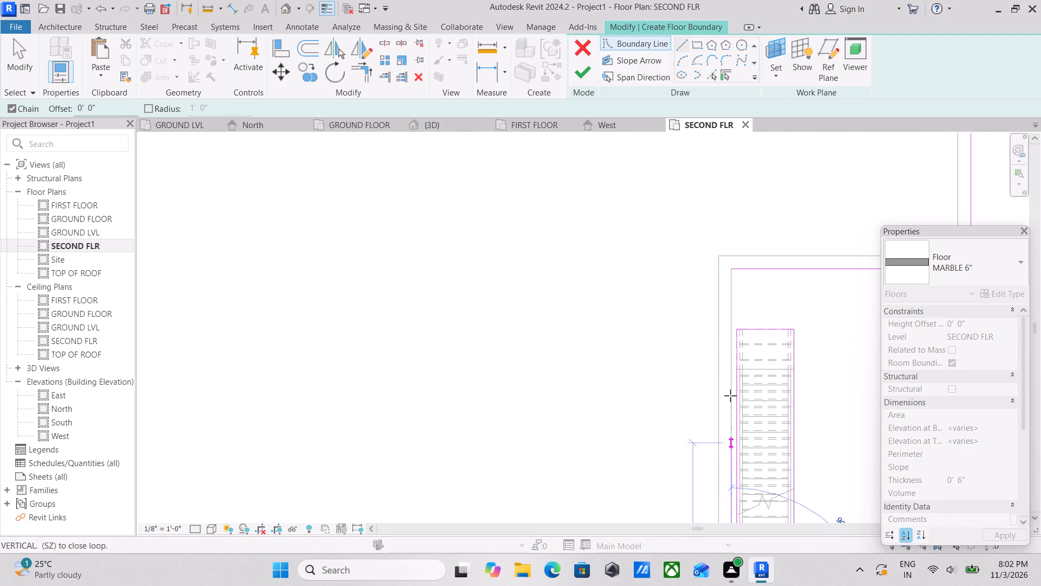
left_click(731, 274)
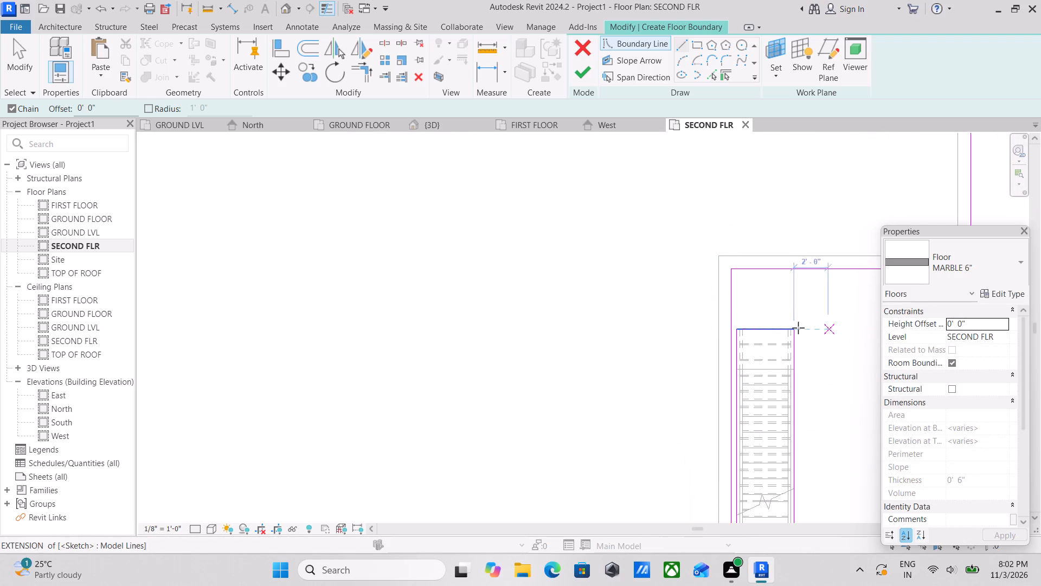
Finish the second floor's MARBLE 6" floor sketch without attaching the walls to its bottom.
scroll(783, 324, "down", 7)
middle_click_drag(785, 322, 582, 310)
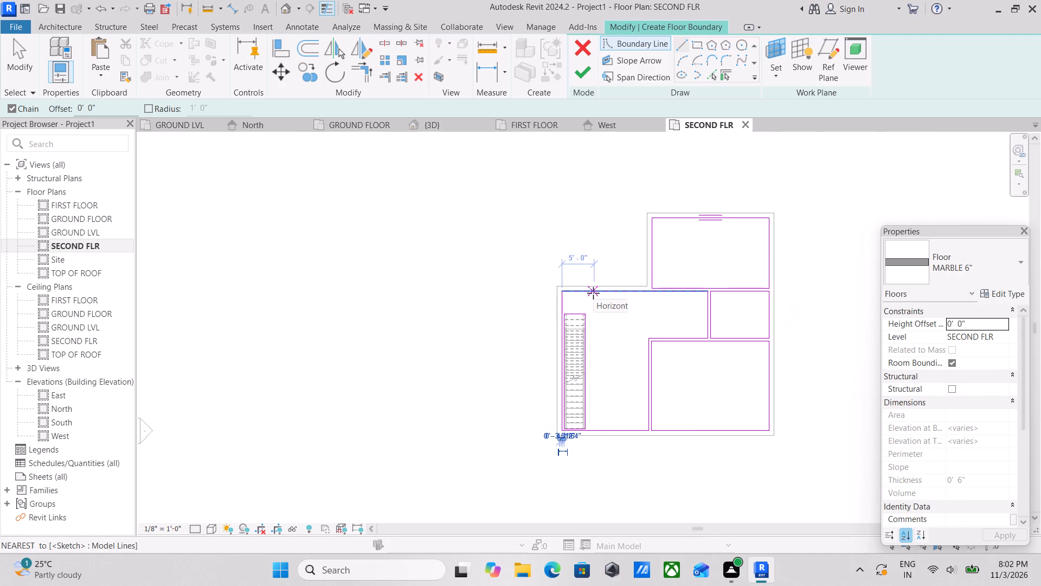
left_click(577, 75)
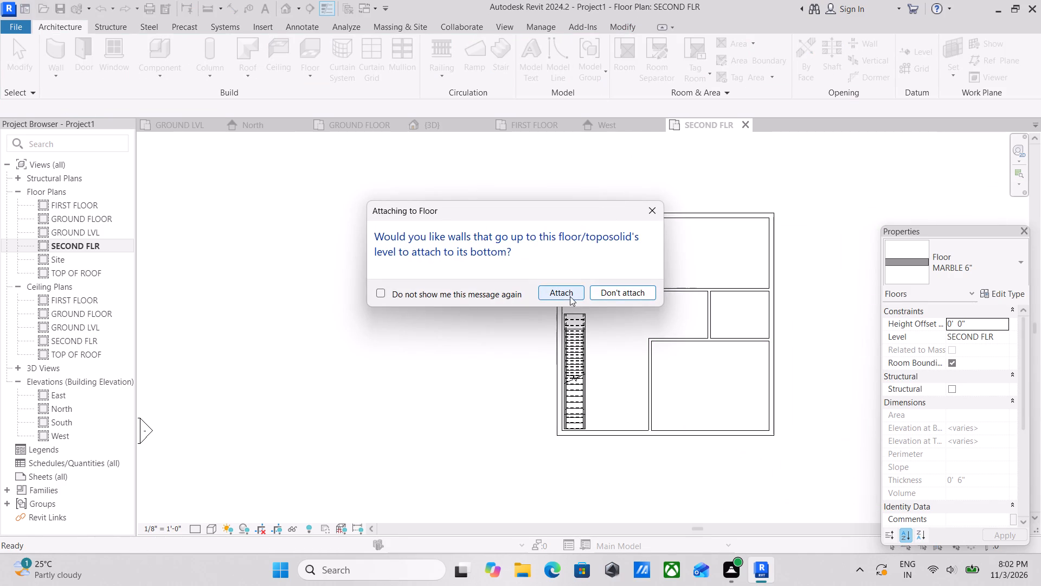
left_click(621, 289)
Examine the second-floor slab and stair opening in the 3D view from several angles.
scroll(696, 319, "down", 4)
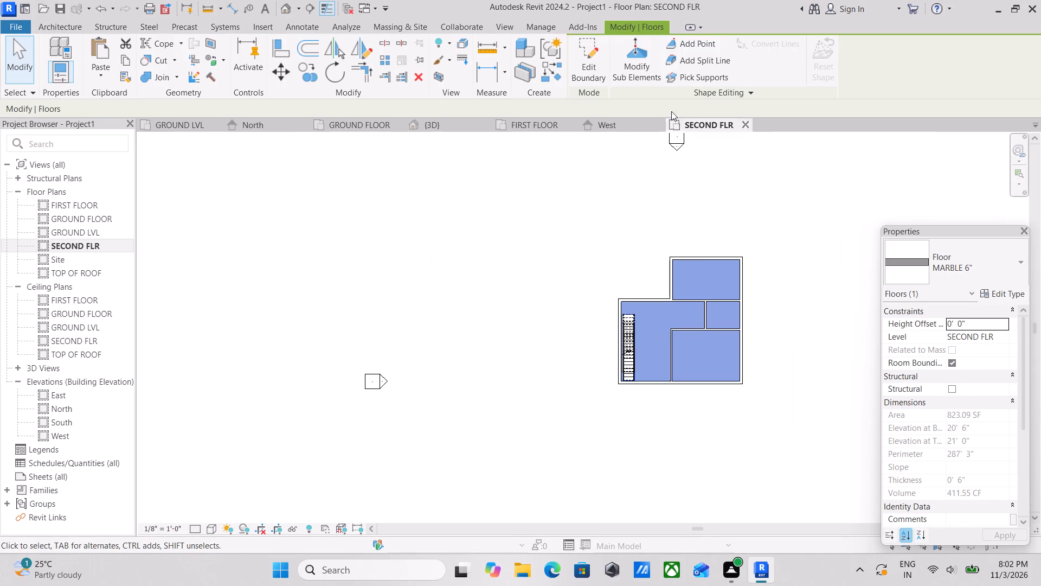
left_click(435, 128)
key("Escape")
scroll(635, 288, "down", 2)
middle_click_drag(635, 288, 647, 245)
middle_click_drag(653, 368, 750, 263, "shift")
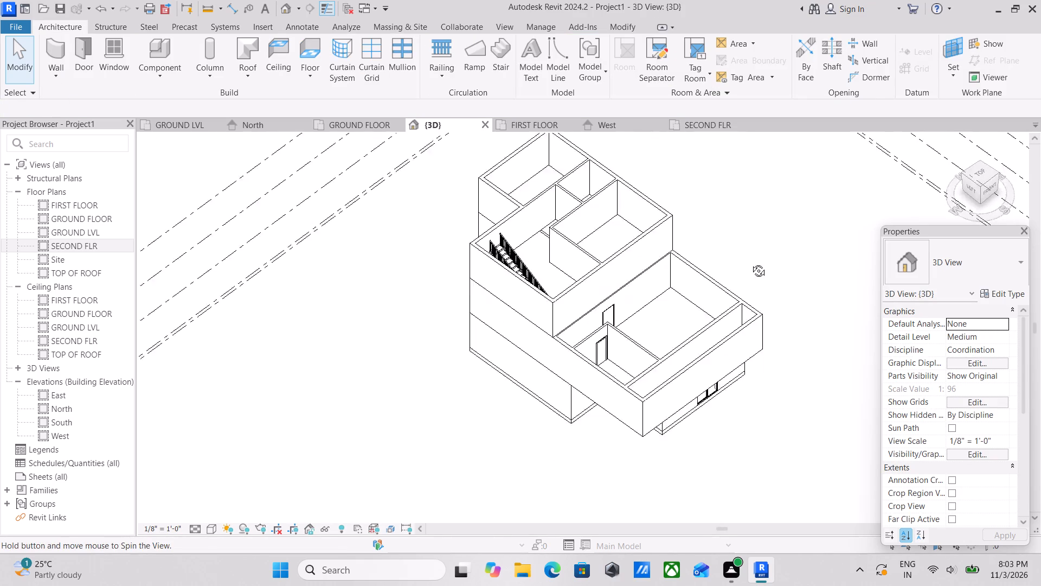
middle_click_drag(750, 263, 763, 250, "shift")
middle_click_drag(577, 303, 718, 214, "shift")
middle_click_drag(643, 279, 567, 375, "shift")
middle_click_drag(659, 335, 657, 335, "shift")
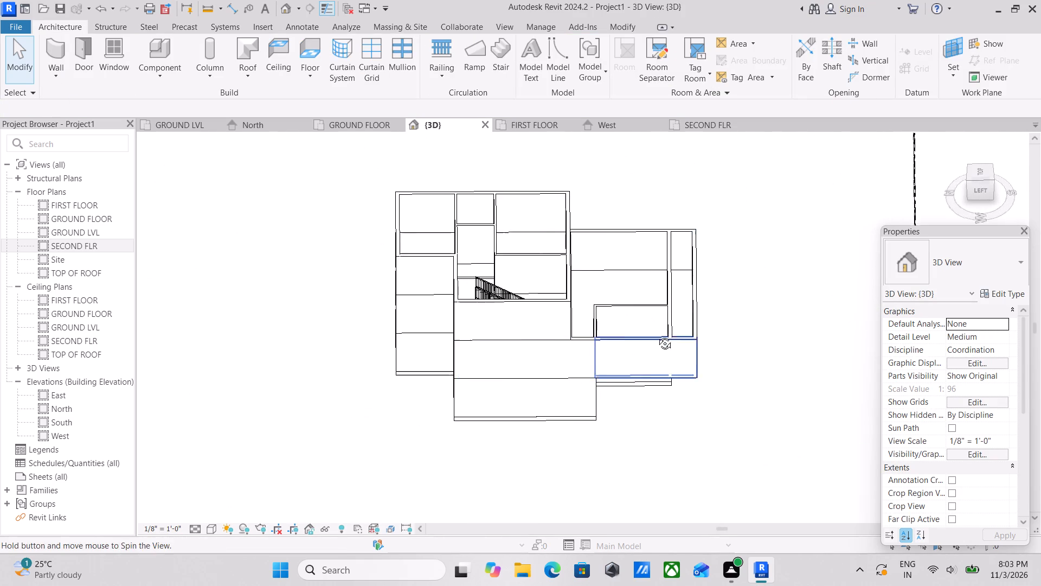
middle_click_drag(657, 335, 617, 360, "shift")
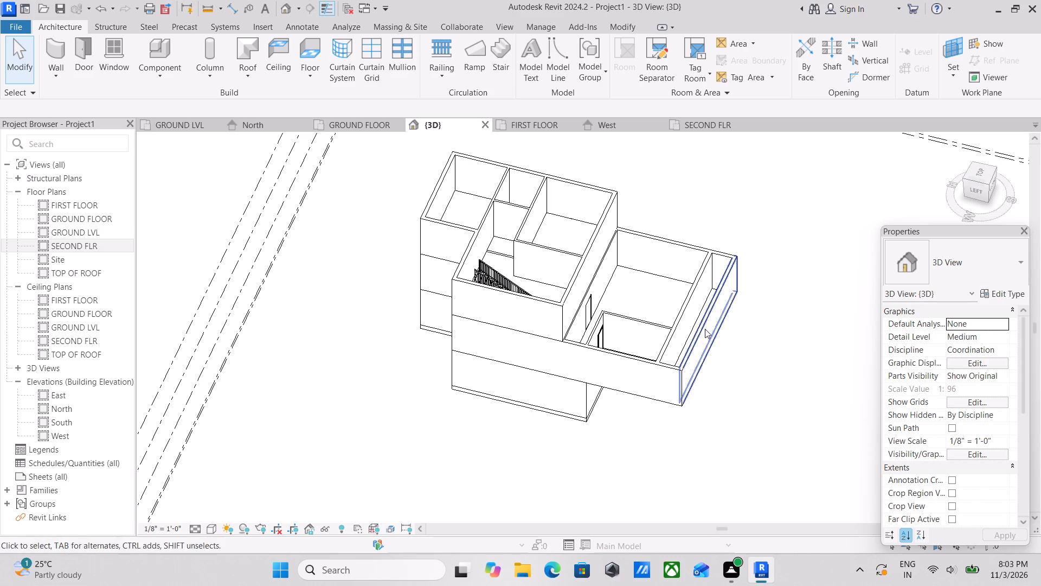
Select the first floor's OUTER WALL 9" at the far southern end, alongside the narrow strip.
scroll(696, 329, "up", 7)
left_click(713, 303)
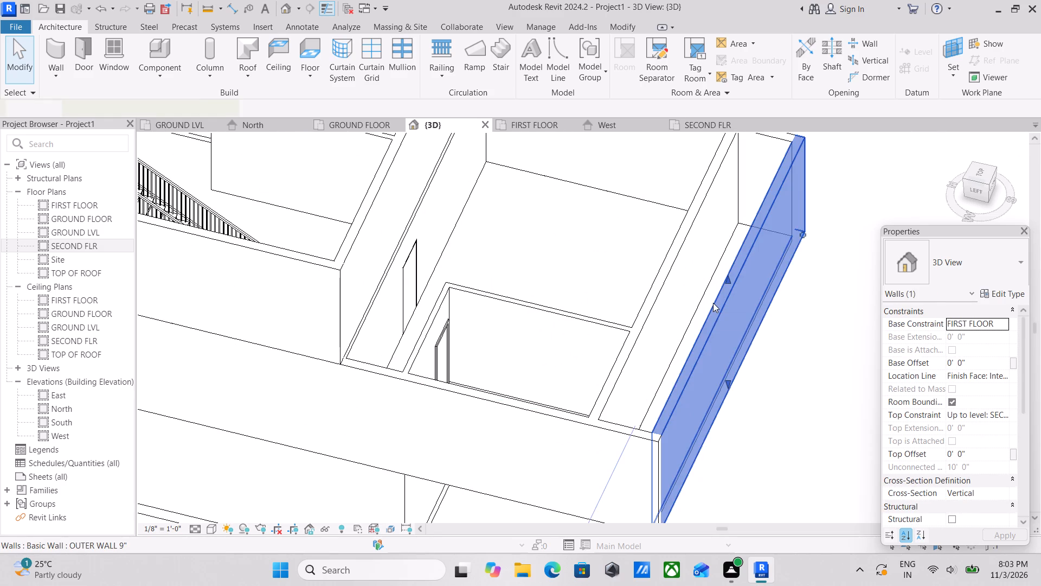
scroll(713, 303, "down", 2)
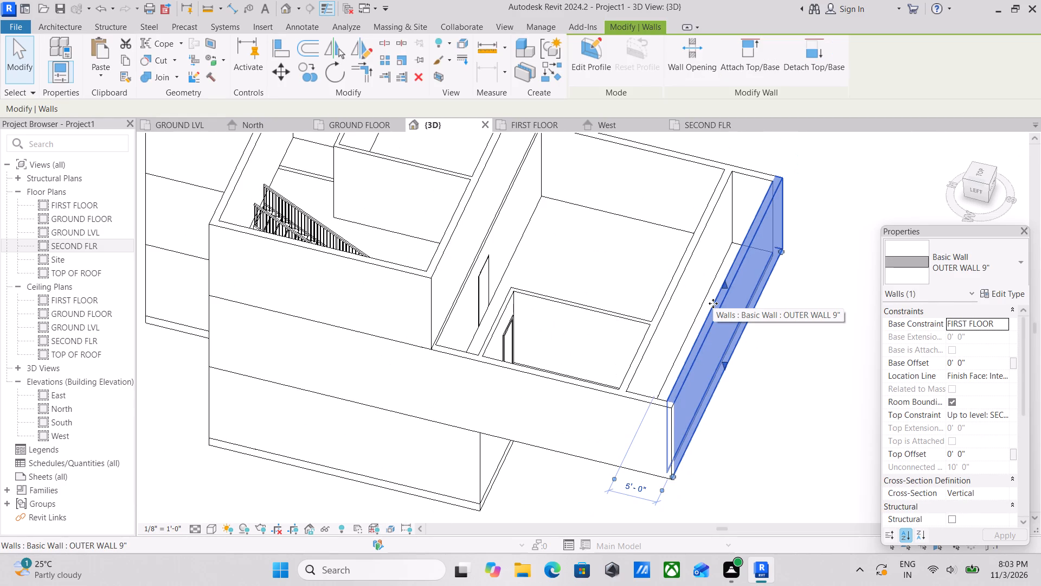
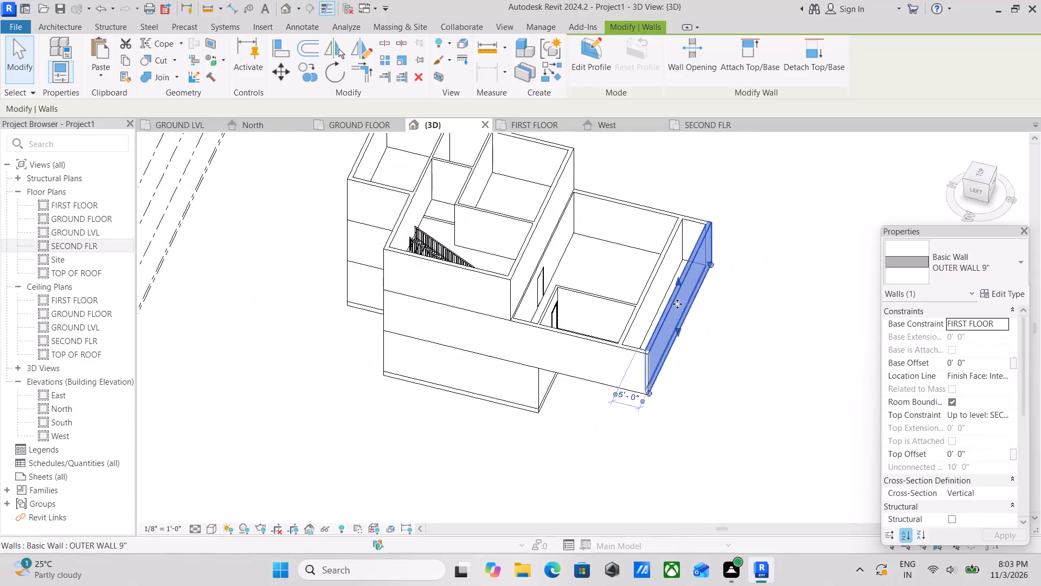
Deselect the wall and examine the stair hall and the open southern wing in 3D from several angles.
middle_click_drag(678, 304, 678, 336)
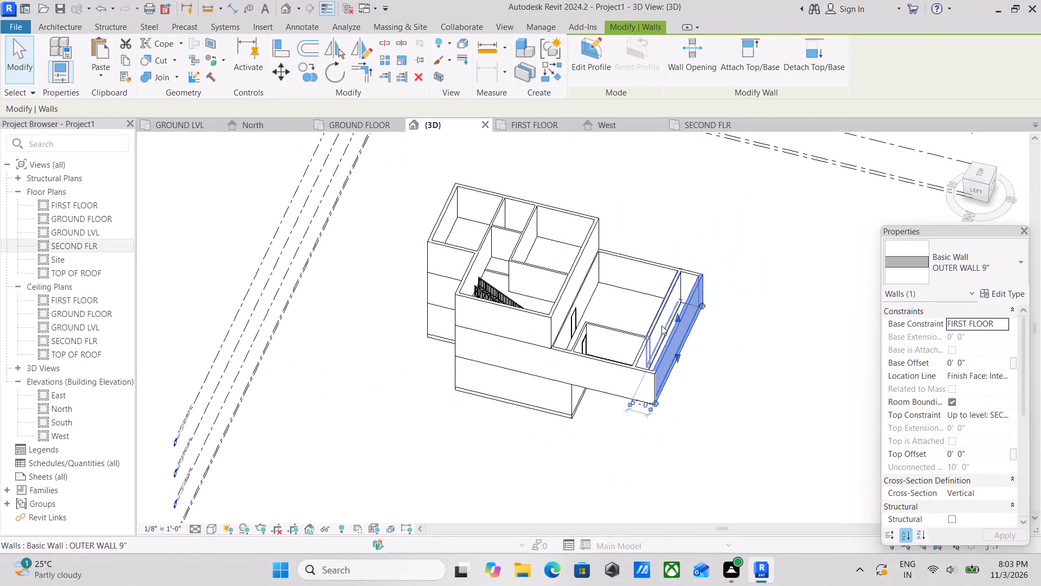
scroll(595, 266, "up", 2)
key("Escape")
scroll(612, 300, "down", 2)
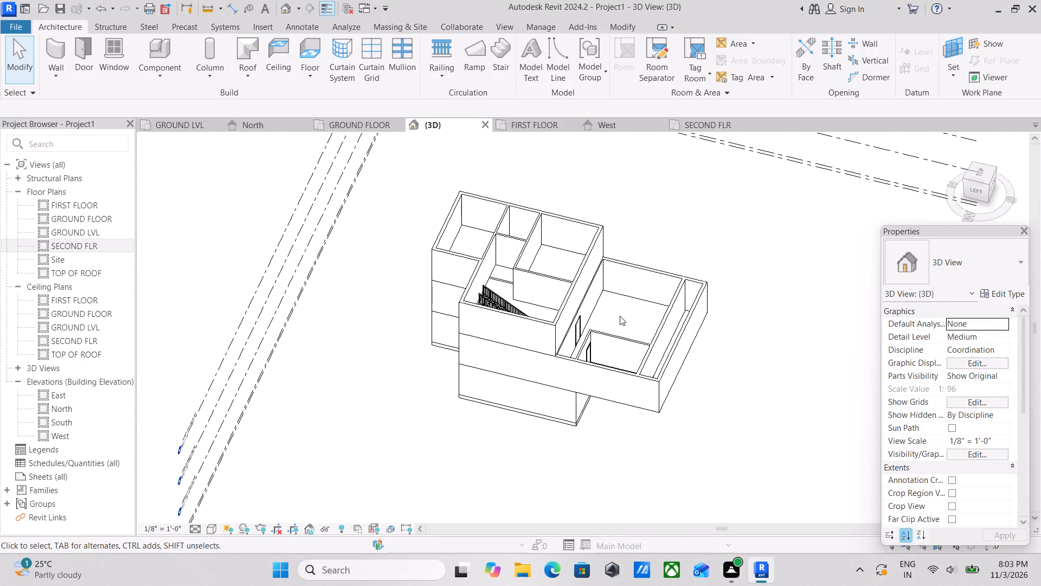
middle_click_drag(620, 316, 589, 390)
scroll(407, 387, "down", 2)
middle_click_drag(407, 387, 463, 362)
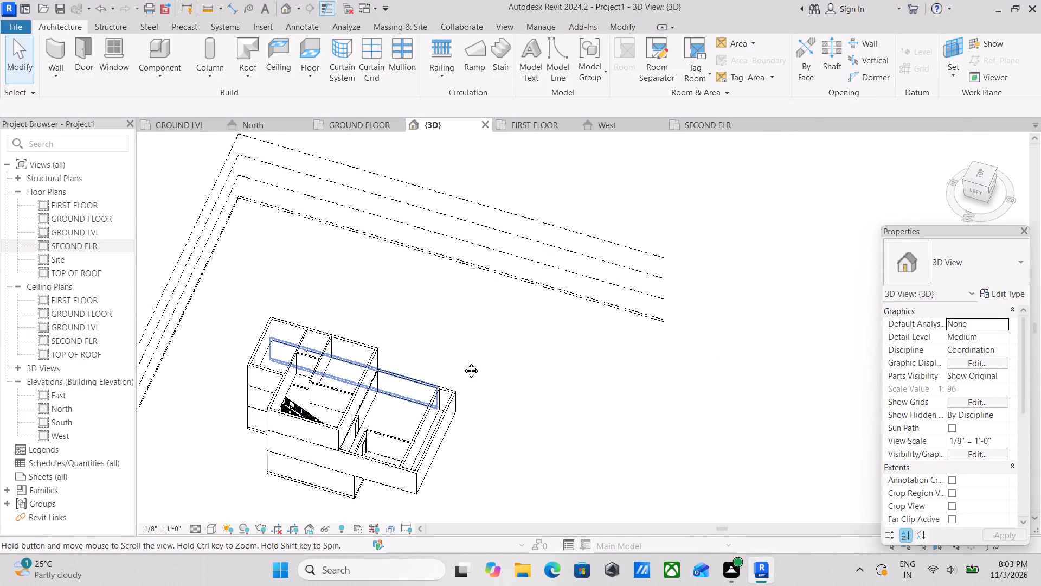
middle_click_drag(463, 362, 755, 299)
middle_click_drag(702, 380, 526, 419)
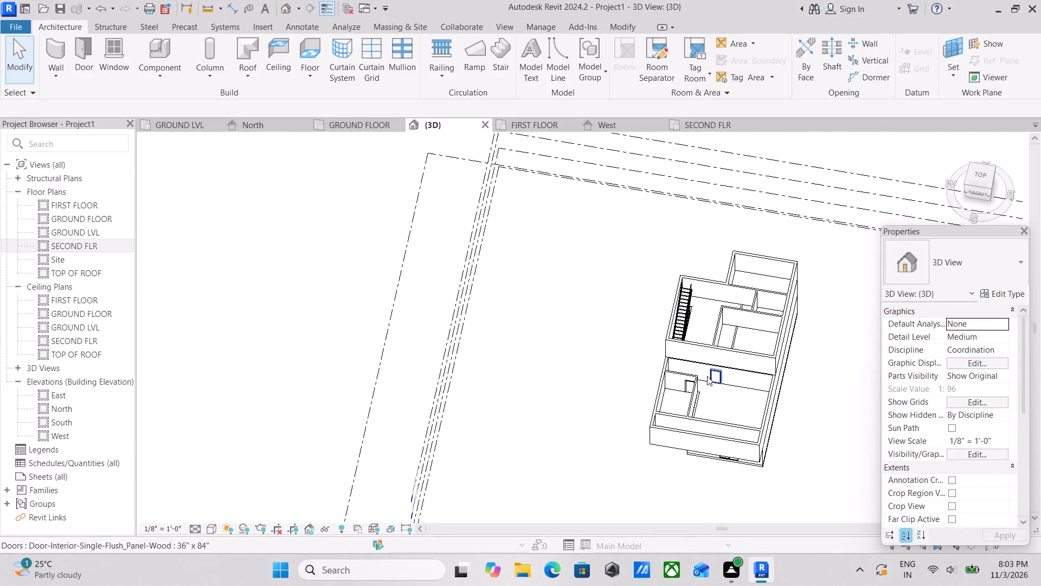
scroll(707, 373, "up", 2)
scroll(619, 381, "up", 1)
middle_click_drag(619, 381, 677, 275)
scroll(729, 305, "down", 2)
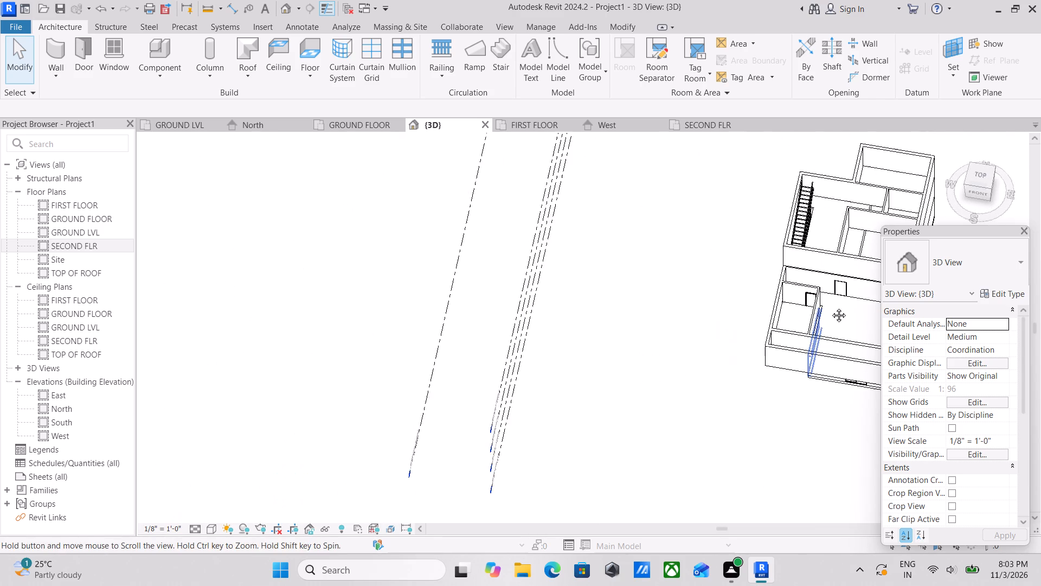
scroll(827, 309, "down", 1)
middle_click_drag(827, 309, 583, 310)
middle_click_drag(580, 341, 711, 319)
scroll(626, 265, "up", 2)
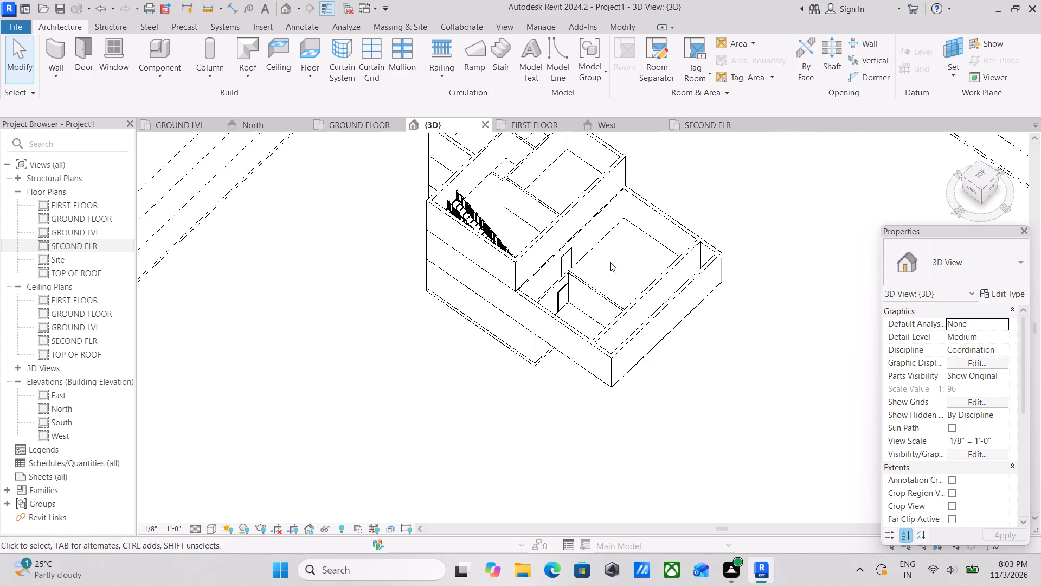
scroll(610, 262, "up", 4)
middle_click_drag(559, 258, 577, 262, "shift")
middle_click_drag(569, 286, 645, 278, "shift")
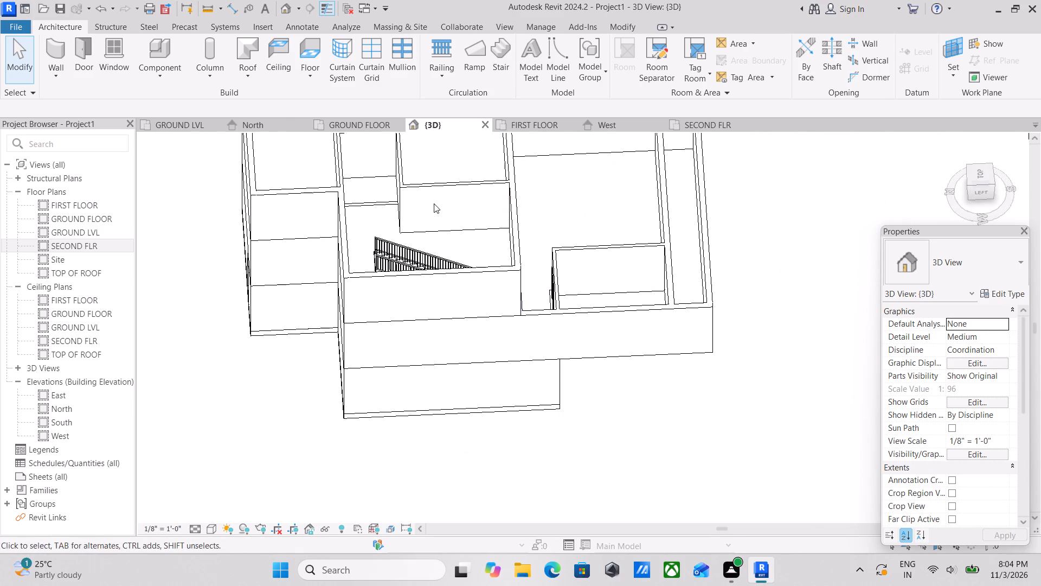
Open the SECOND FLR MARBLE 6" floor's boundary for editing in a top view of the building.
left_click(436, 234)
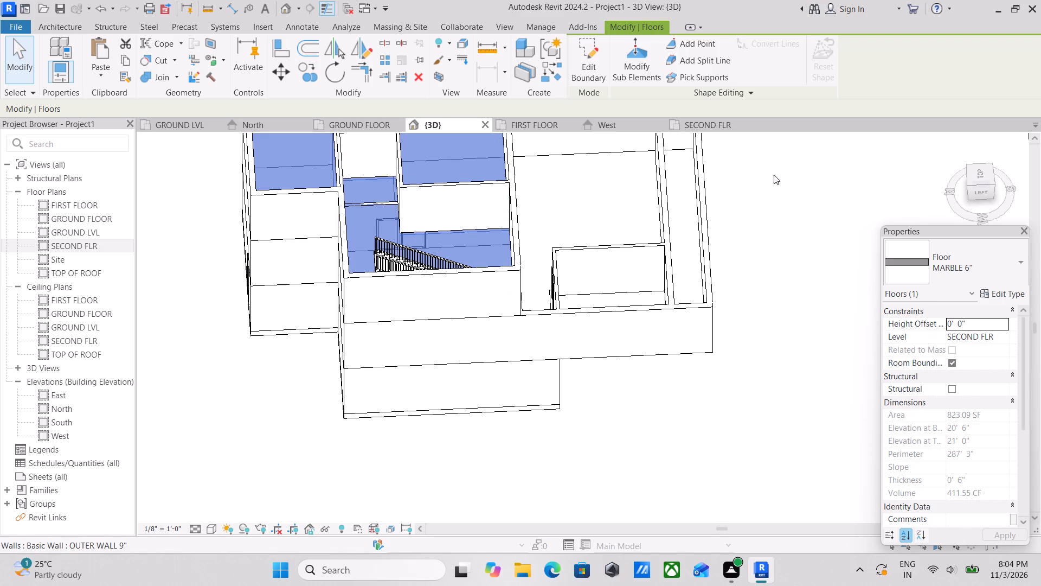
left_click(577, 69)
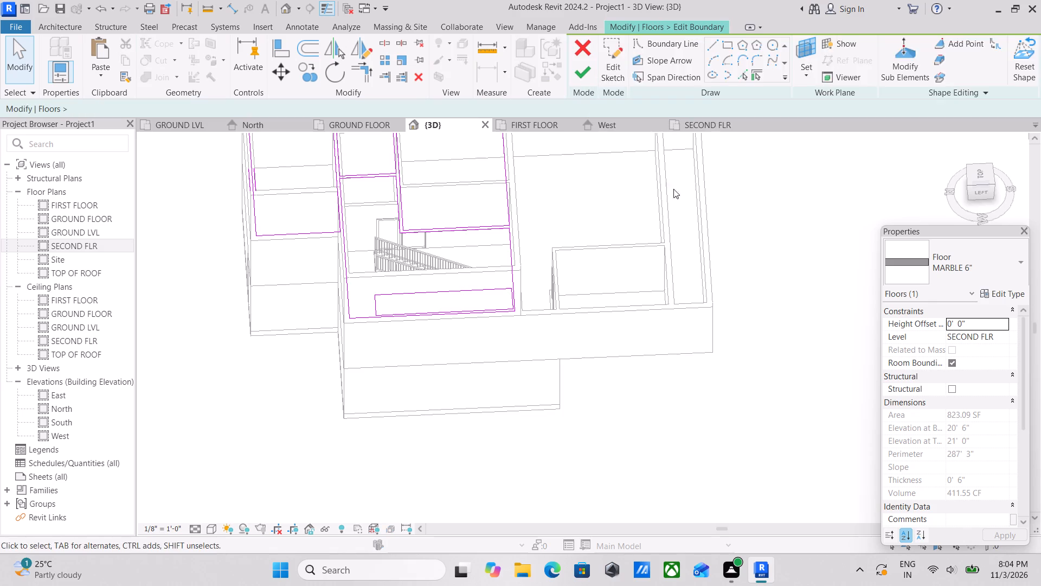
left_click(978, 176)
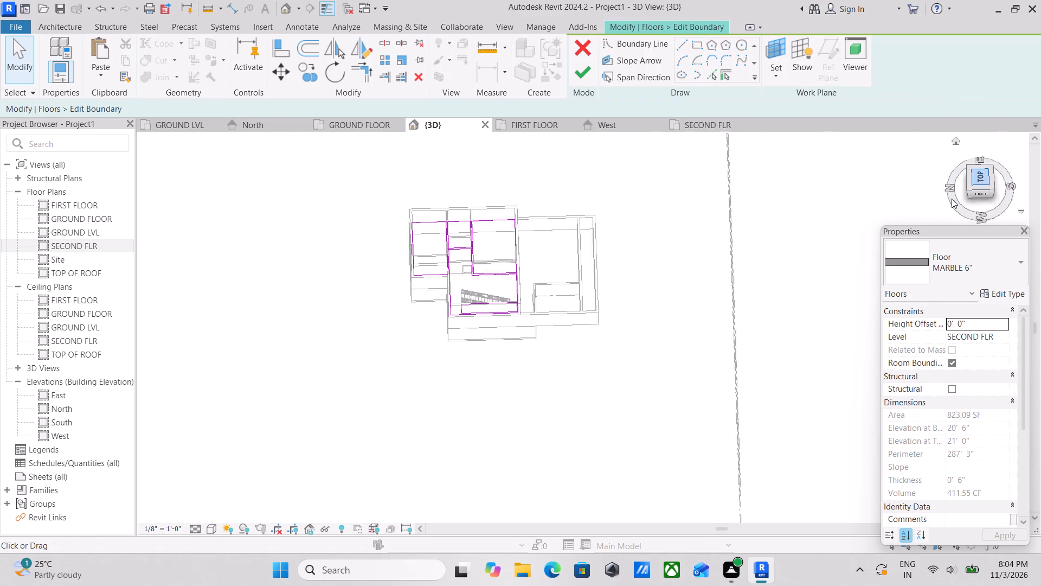
scroll(552, 336, "up", 7)
scroll(622, 243, "up", 3)
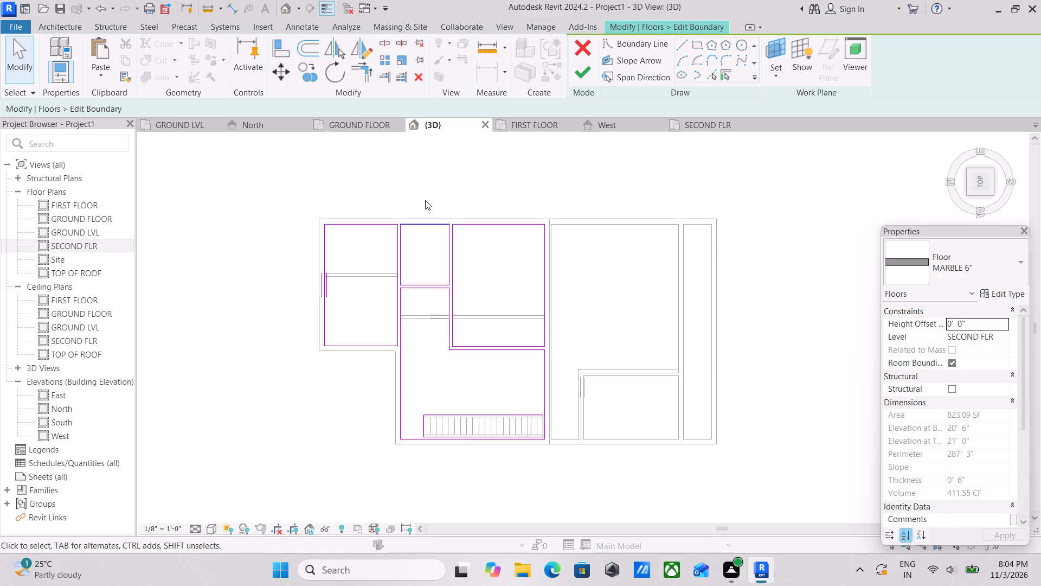
Start a straight boundary over the southern wing, running along the dividing wall's wing-side face between its two inner corners.
left_click(698, 41)
scroll(571, 254, "up", 2)
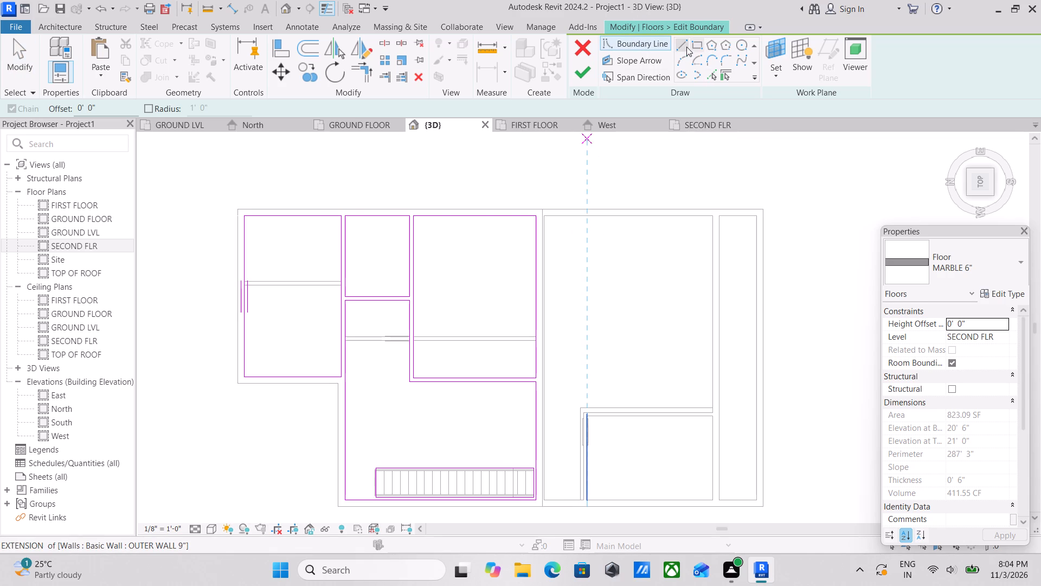
left_click(685, 46)
scroll(525, 264, "down", 2)
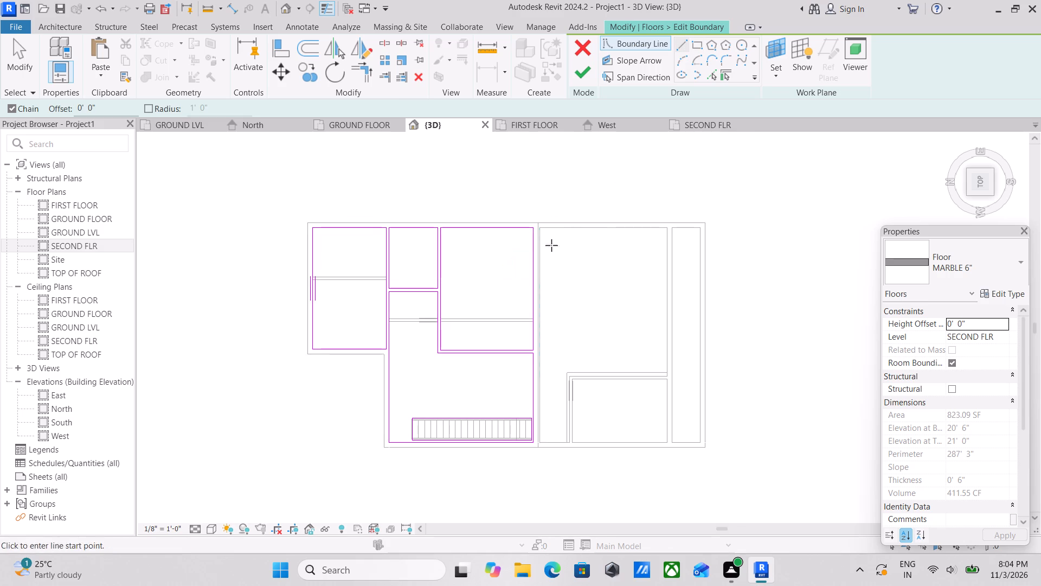
scroll(544, 251, "up", 5)
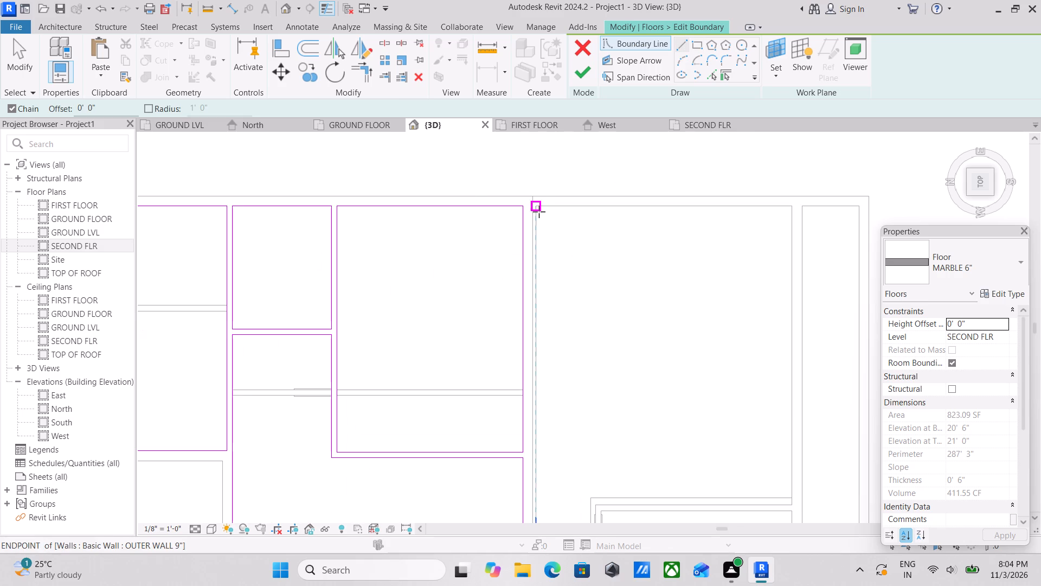
left_click(539, 212)
middle_click_drag(508, 374, 572, 241)
scroll(578, 324, "down", 2)
middle_click_drag(578, 324, 632, 153)
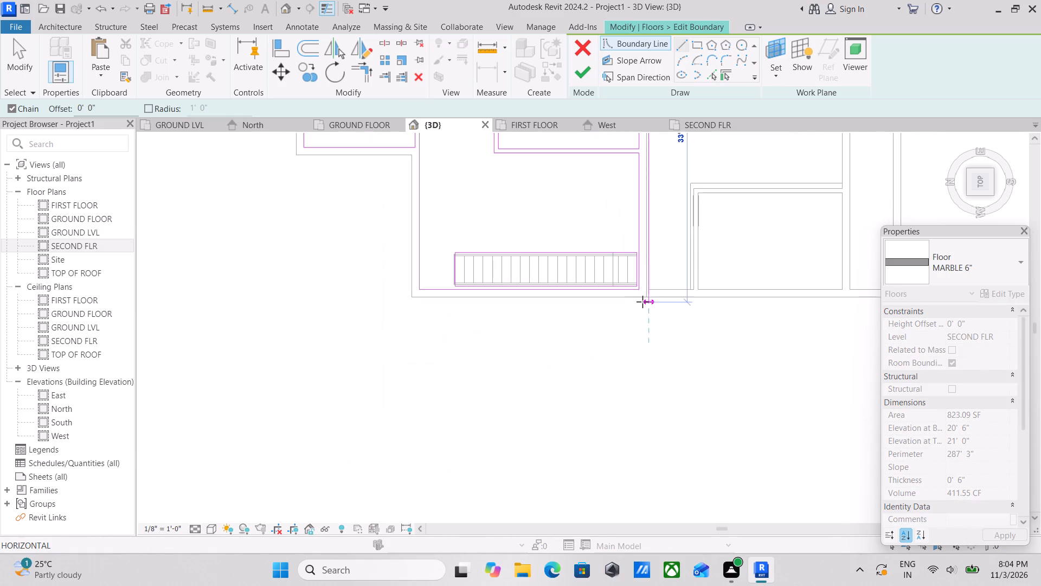
scroll(643, 302, "up", 5)
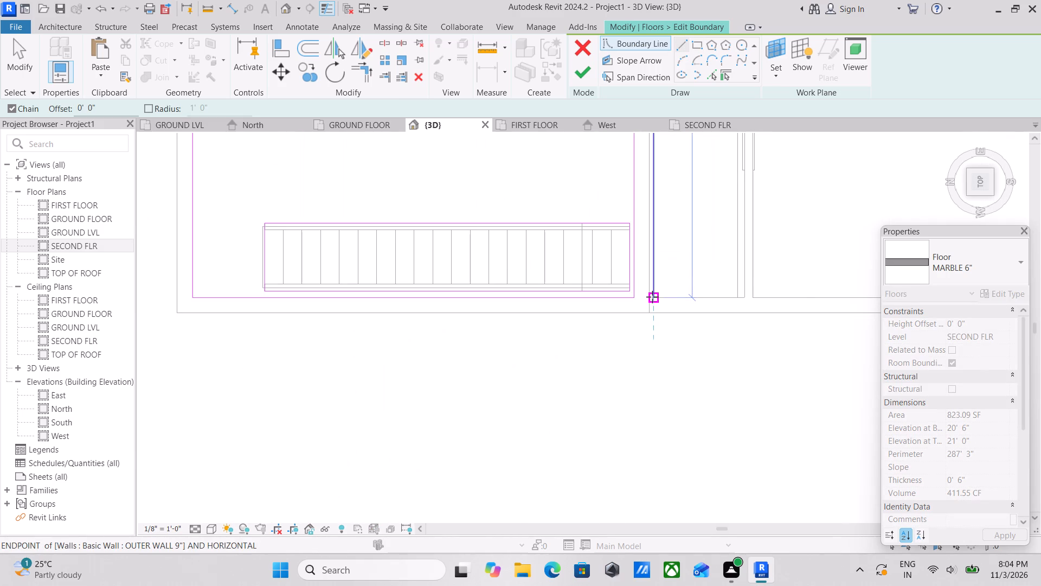
left_click(652, 297)
Continue the wing's boundary along the stair-side outer wall's inner face to the far southern inner corner.
middle_click_drag(719, 288, 538, 246)
scroll(539, 246, "down", 1)
middle_click_drag(666, 256, 625, 256)
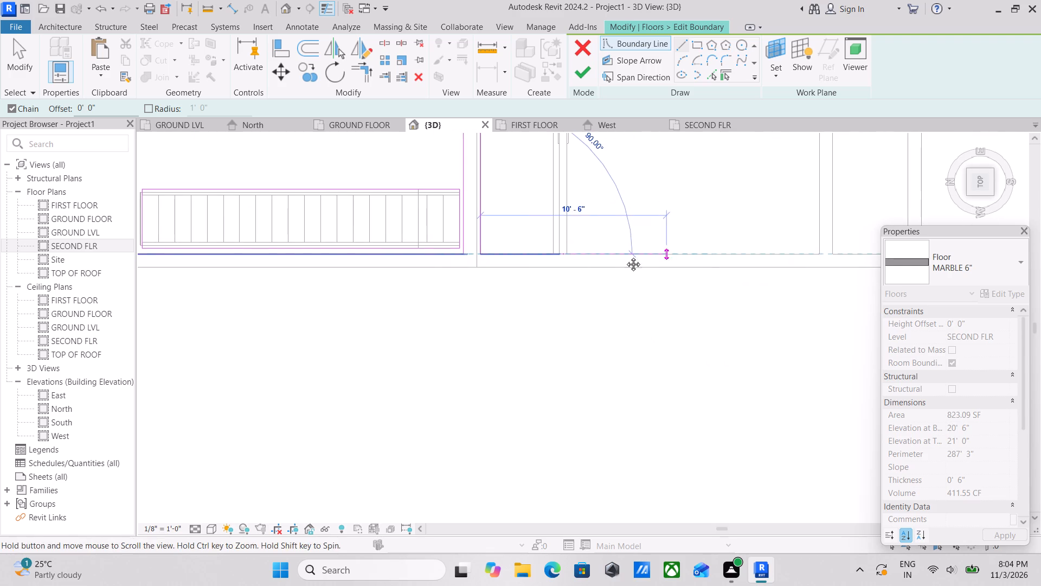
middle_click_drag(625, 256, 496, 265)
middle_click_drag(567, 267, 431, 284)
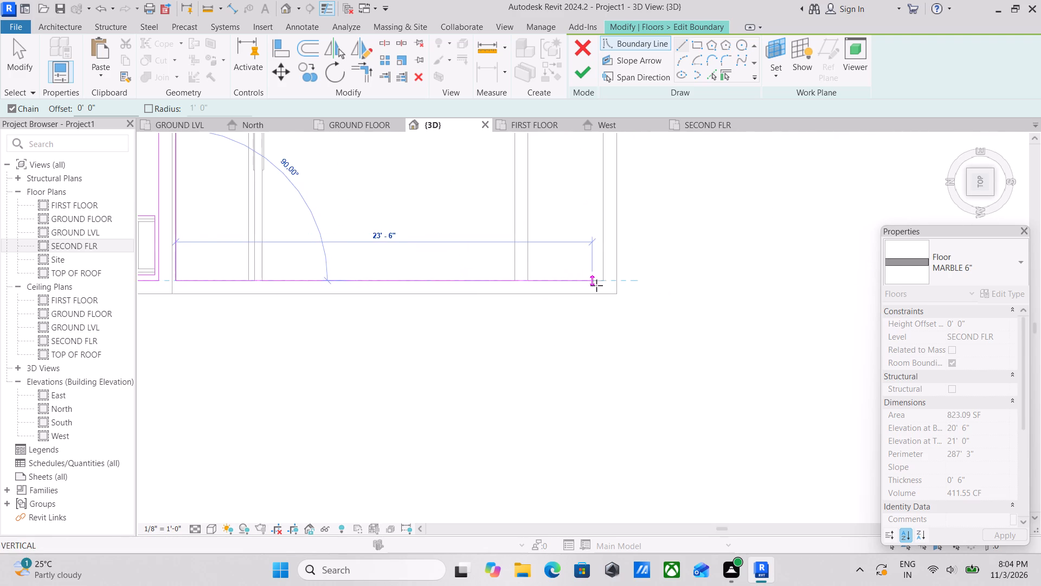
left_click(603, 282)
Close the wing's boundary along the southern outer wall's inner face and back about 24'-1 1/2" to its starting corner.
middle_click_drag(584, 187, 566, 391)
scroll(586, 241, "down", 2)
middle_click_drag(586, 244, 590, 343)
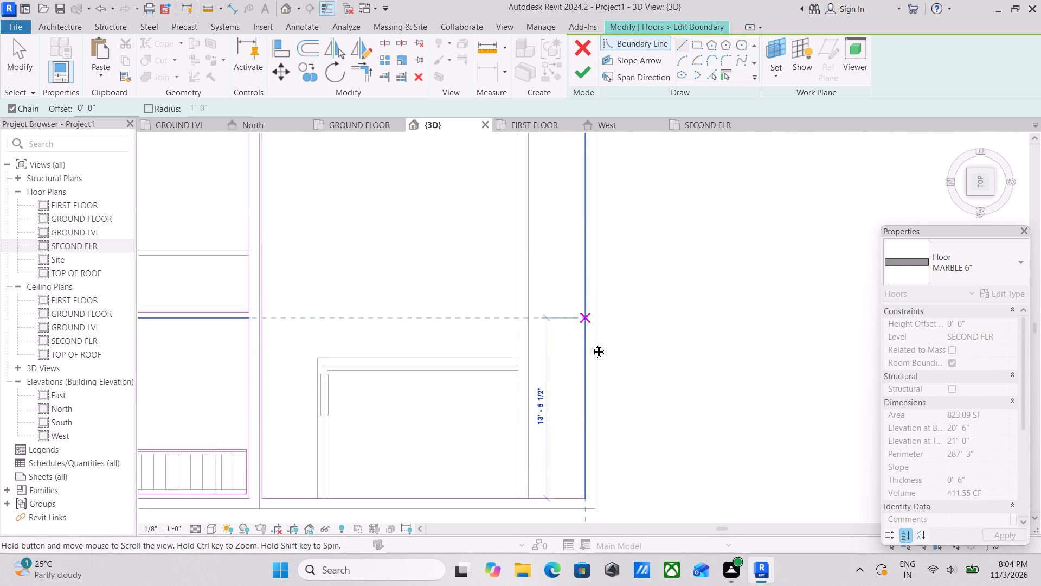
middle_click_drag(590, 343, 593, 345)
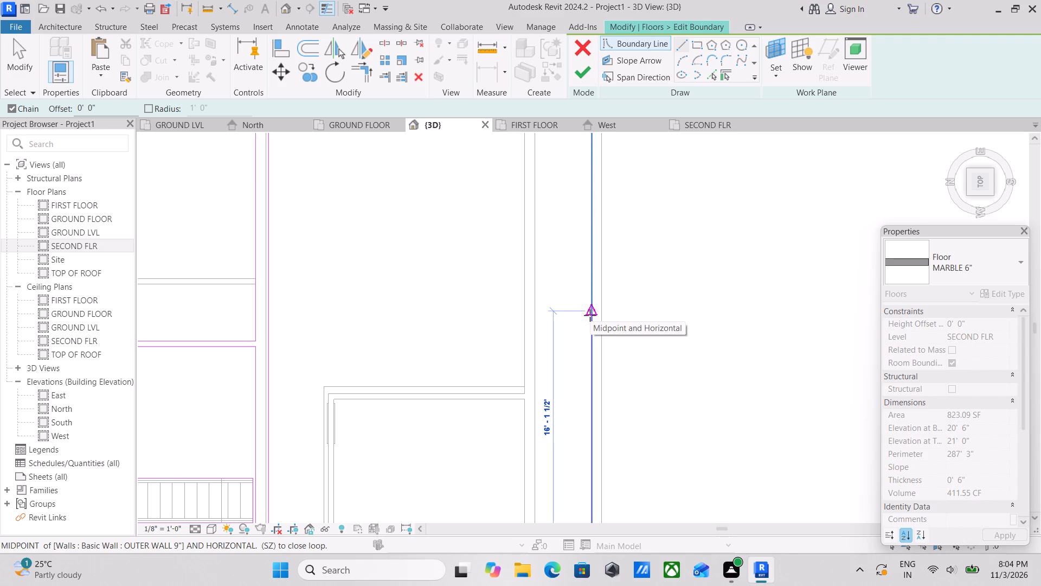
middle_click_drag(590, 315, 586, 460)
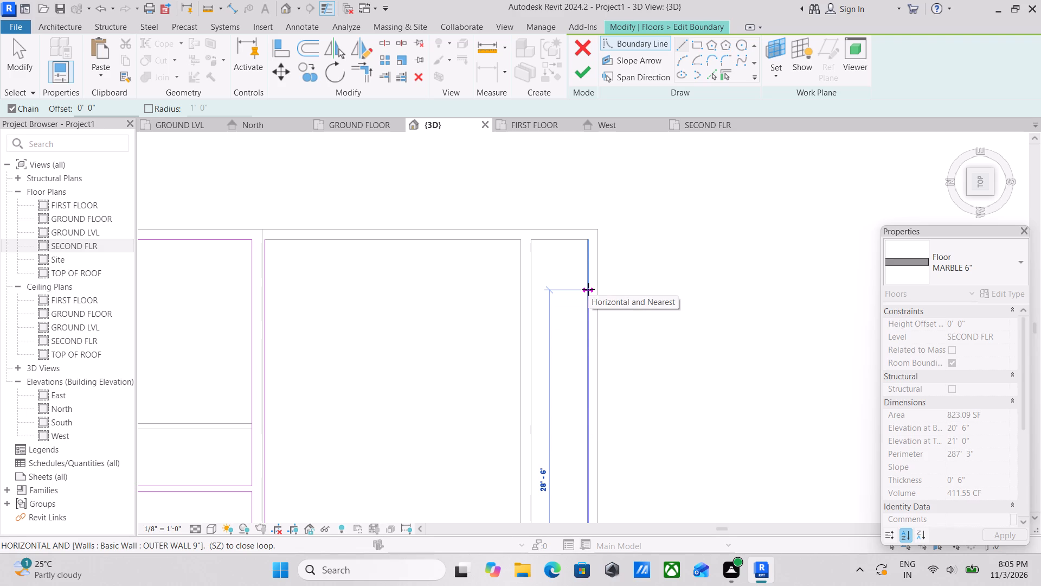
middle_click_drag(588, 289, 604, 330)
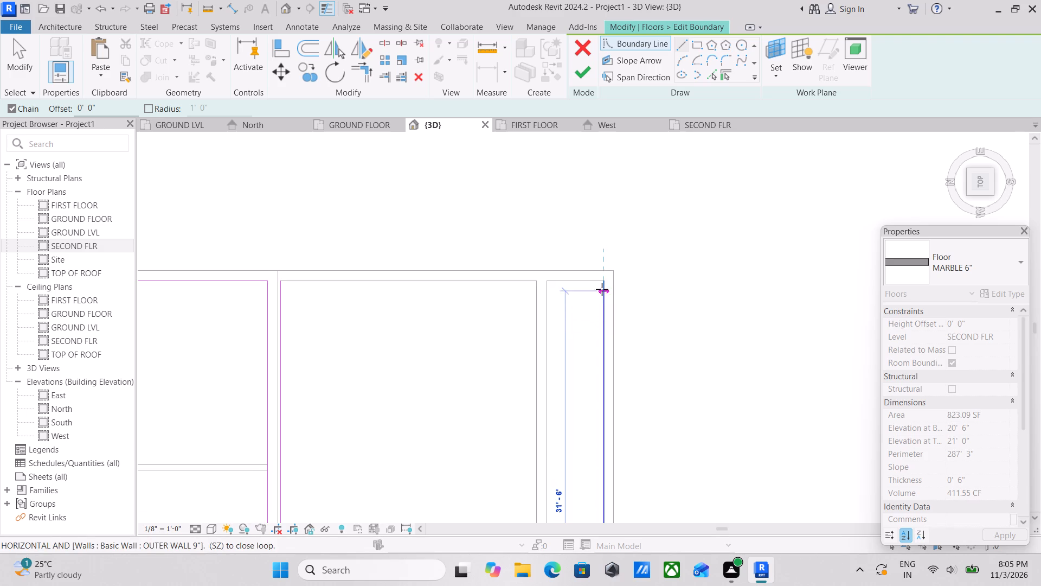
left_click(603, 280)
middle_click_drag(376, 301, 559, 368)
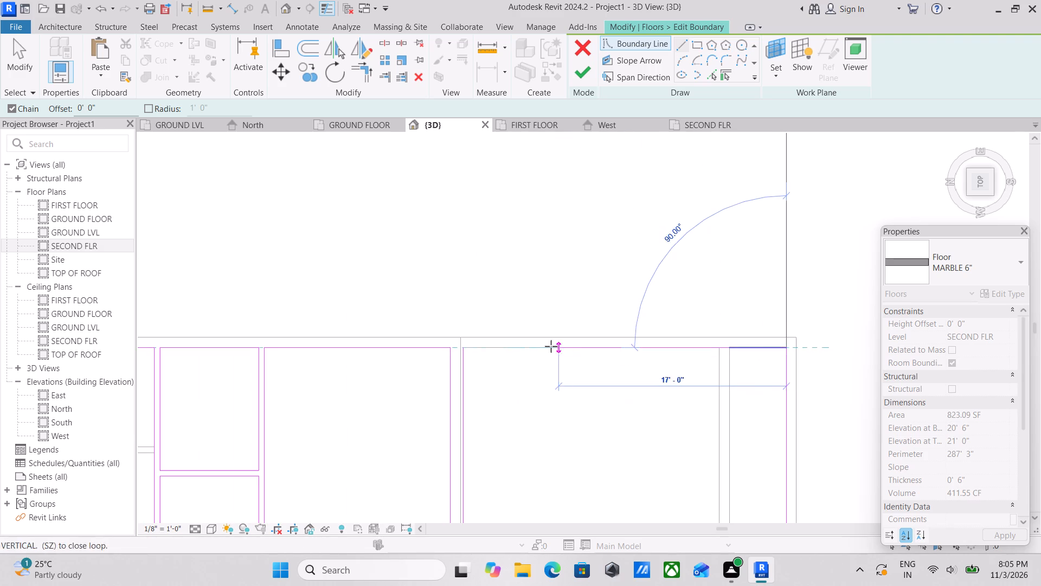
left_click(460, 349)
scroll(586, 352, "down", 5)
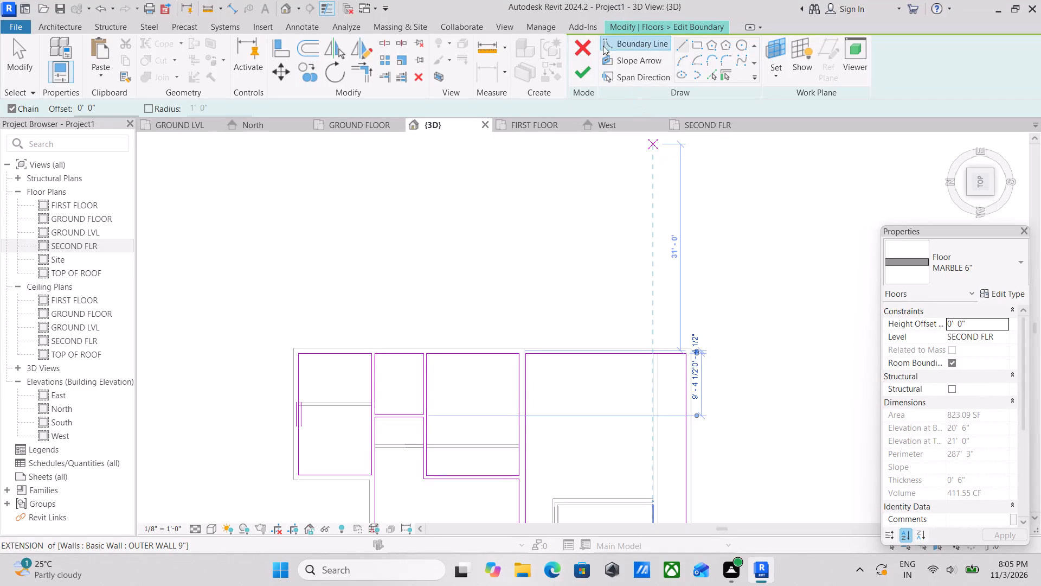
Finish the edited MARBLE 6" floor boundary without attaching the walls to its bottom.
left_click(574, 75)
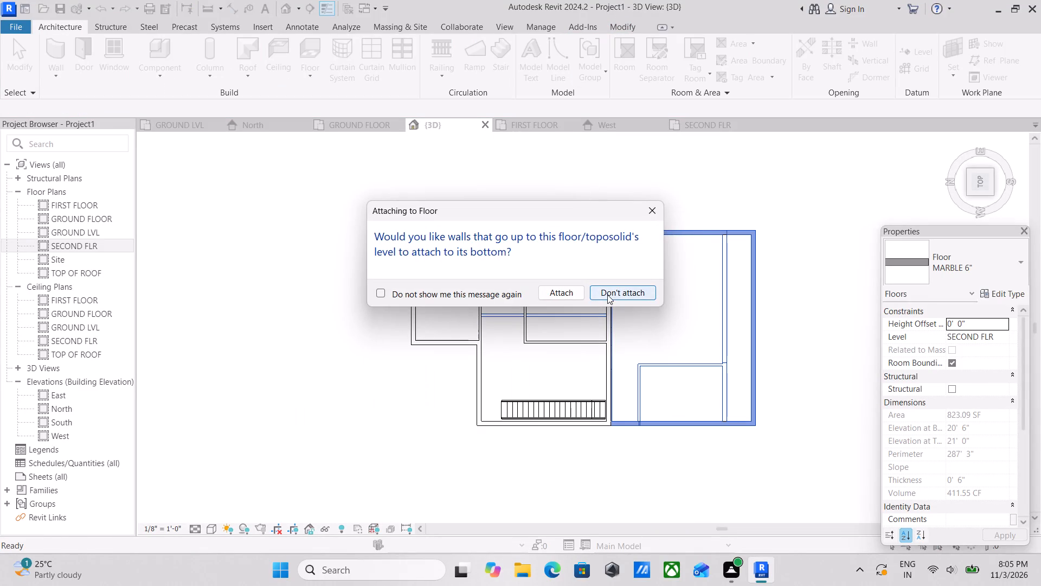
left_click(607, 294)
Deselect the floor and examine the extended slab over the southern wing in 3D from several angles.
scroll(624, 225, "down", 2)
middle_click_drag(624, 225, 679, 193)
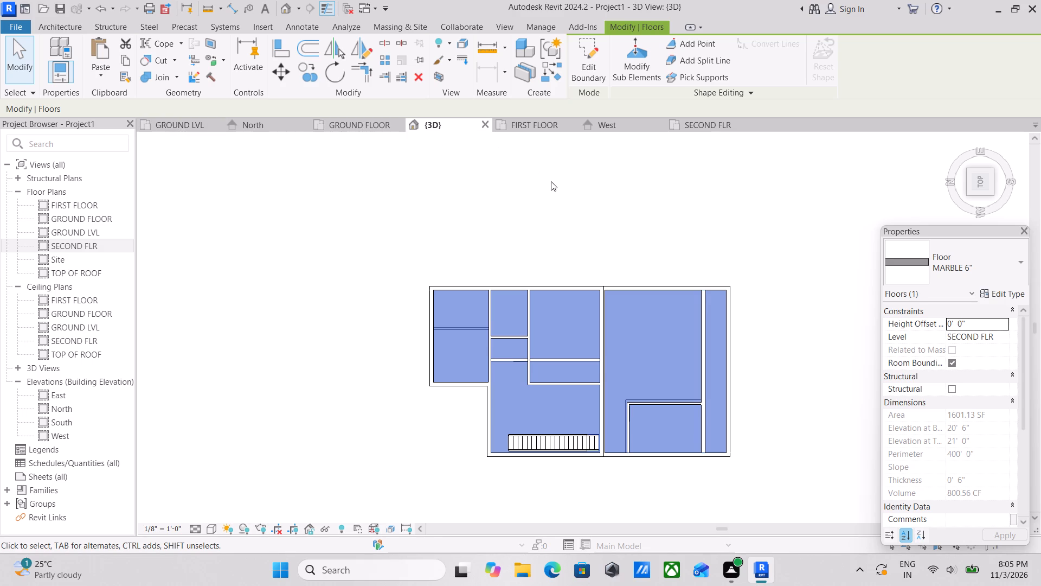
scroll(551, 181, "down", 2)
scroll(497, 267, "down", 1)
scroll(645, 220, "down", 6)
key("Escape")
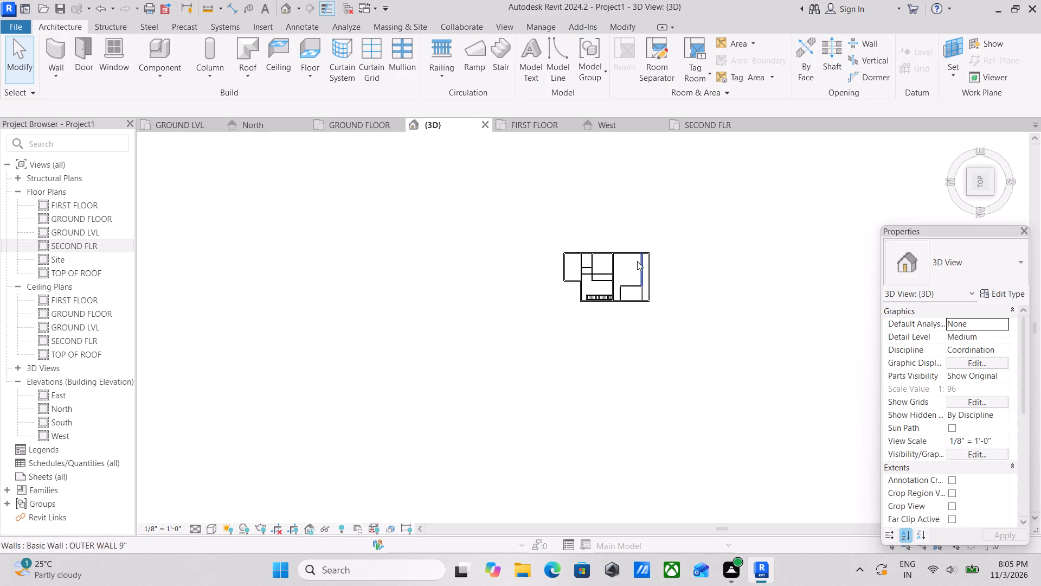
scroll(631, 280, "down", 1)
middle_click_drag(605, 302, 741, 104)
middle_click_drag(569, 245, 748, 226)
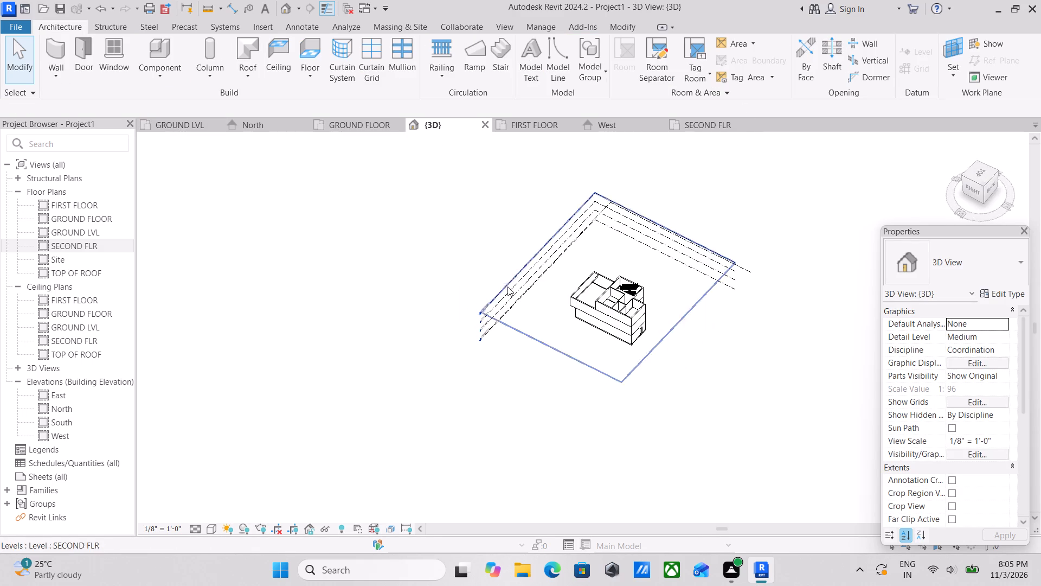
middle_click_drag(512, 290, 673, 296)
middle_click_drag(568, 277, 695, 341)
scroll(653, 300, "up", 4)
middle_click_drag(603, 353, 747, 277)
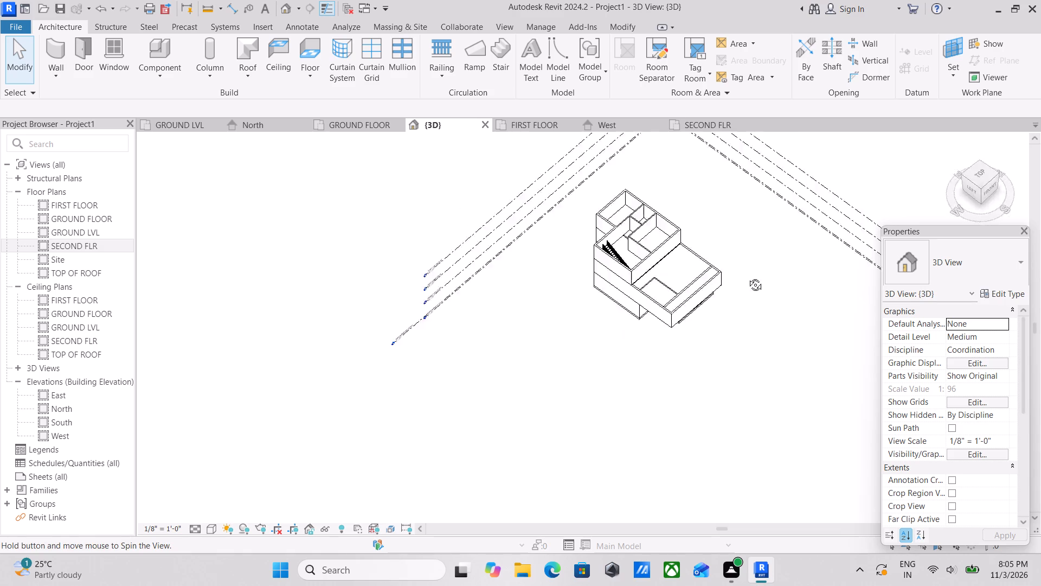
middle_click_drag(747, 277, 789, 210)
scroll(698, 289, "up", 10)
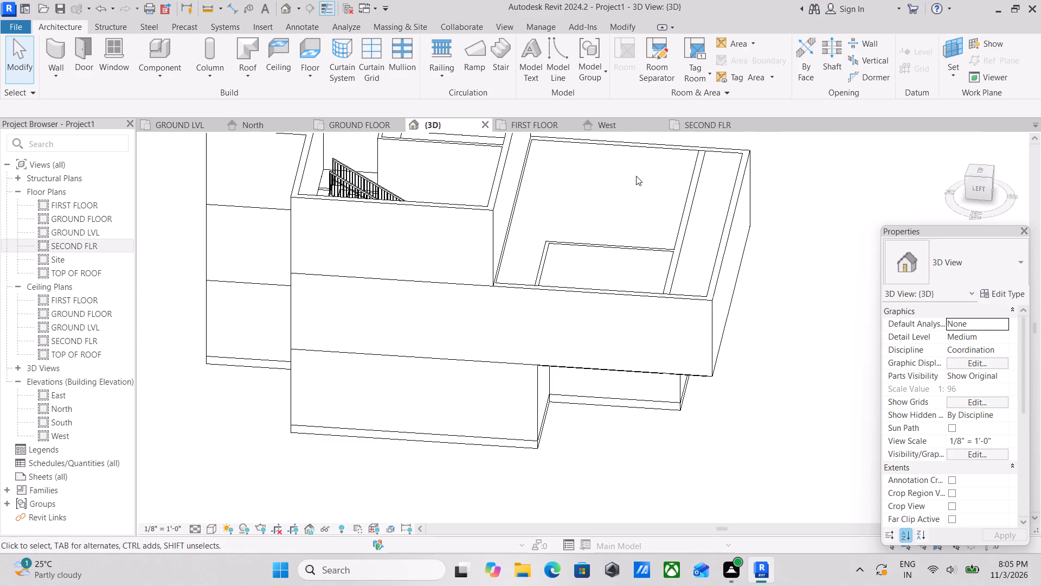
Set the height offset of the SECOND FLR MARBLE 6" floor to 4".
left_click(504, 275)
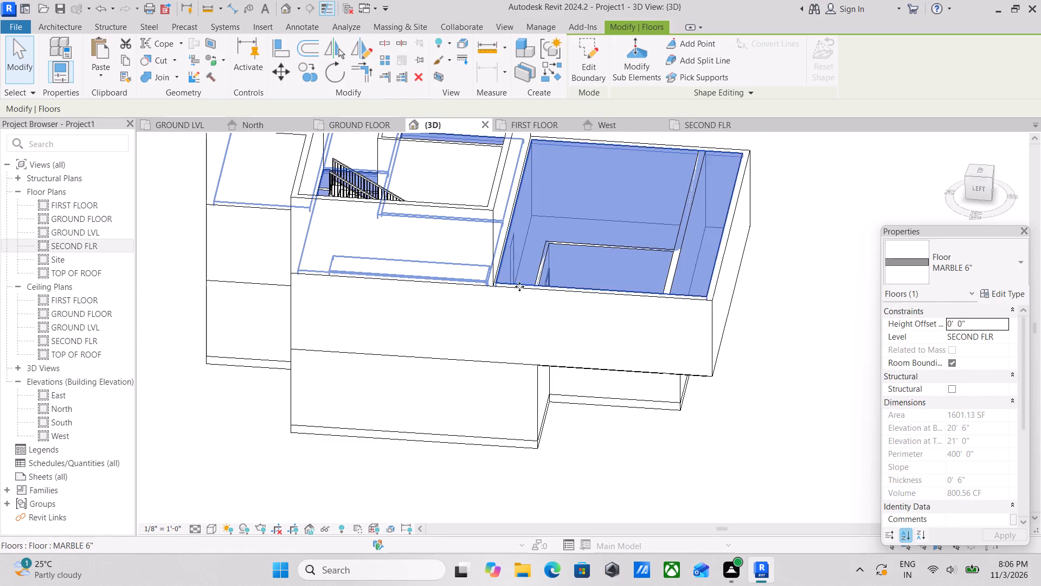
scroll(562, 313, "up", 3)
middle_click_drag(581, 311, 662, 265, "shift")
middle_click_drag(664, 253, 543, 346)
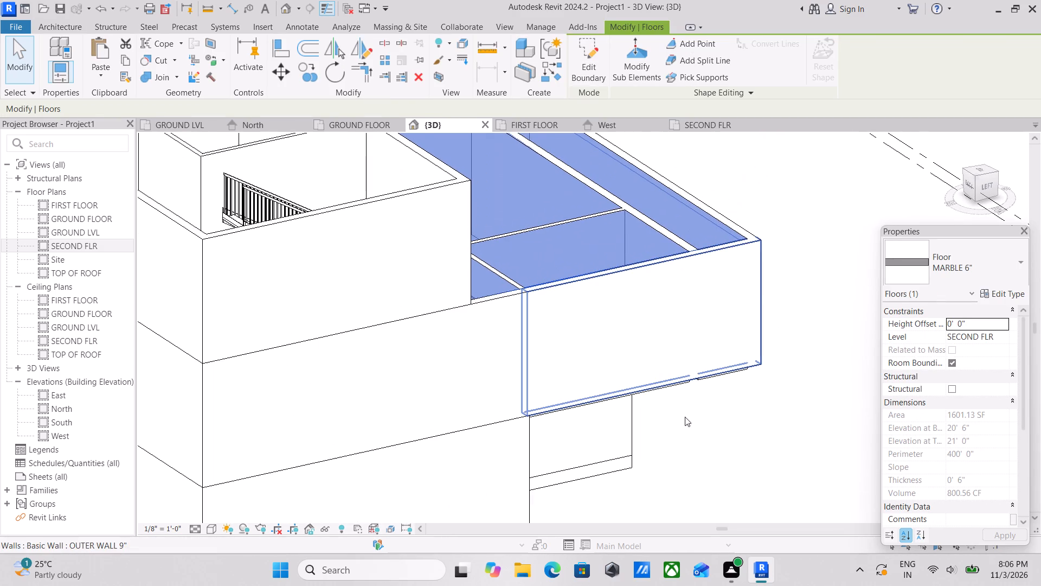
left_click(977, 322)
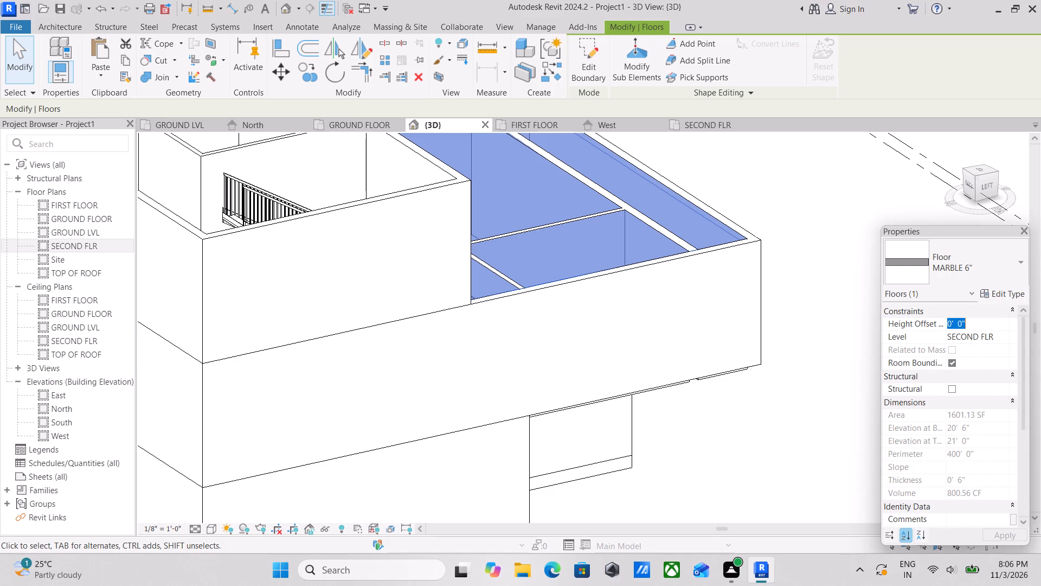
key("4")
key("shift+quotedbl")
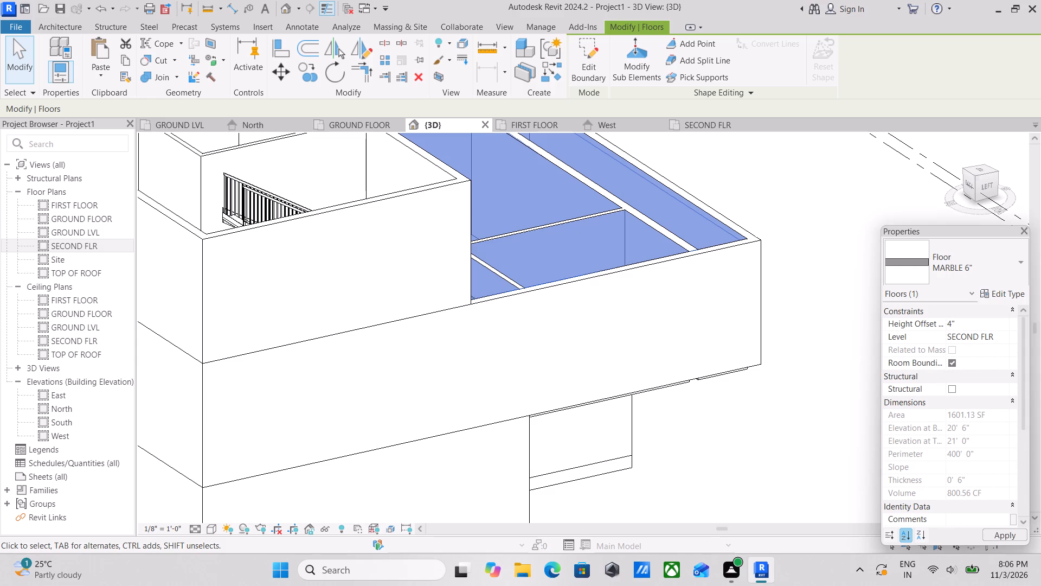
key("Return")
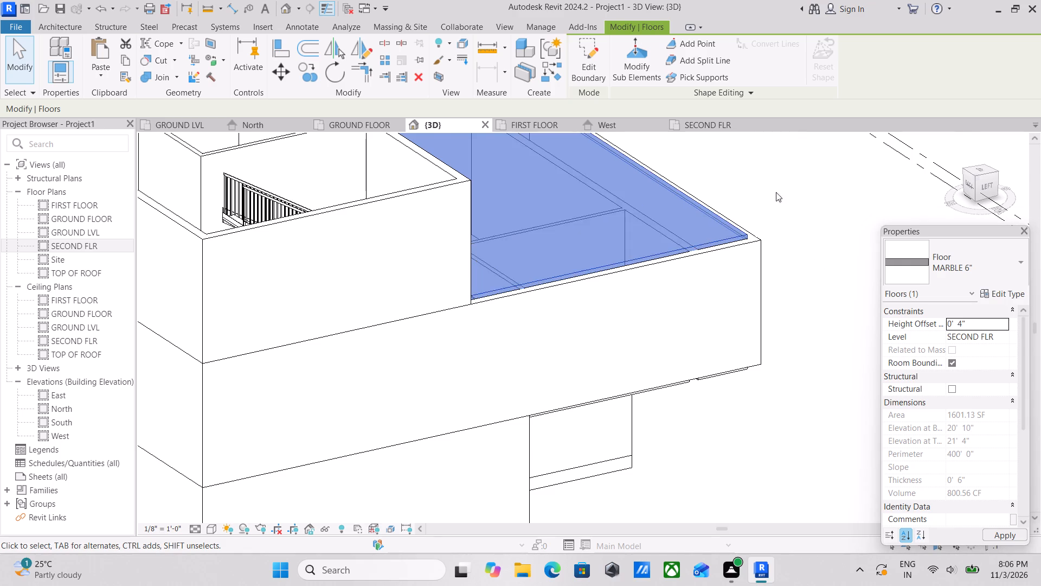
Deselect the SECOND FLR floor and examine the raised slab over the southern wing in 3D from several angles.
scroll(774, 202, "down", 2)
middle_click_drag(748, 268, 682, 339, "shift")
scroll(682, 339, "down", 3)
middle_click(682, 353)
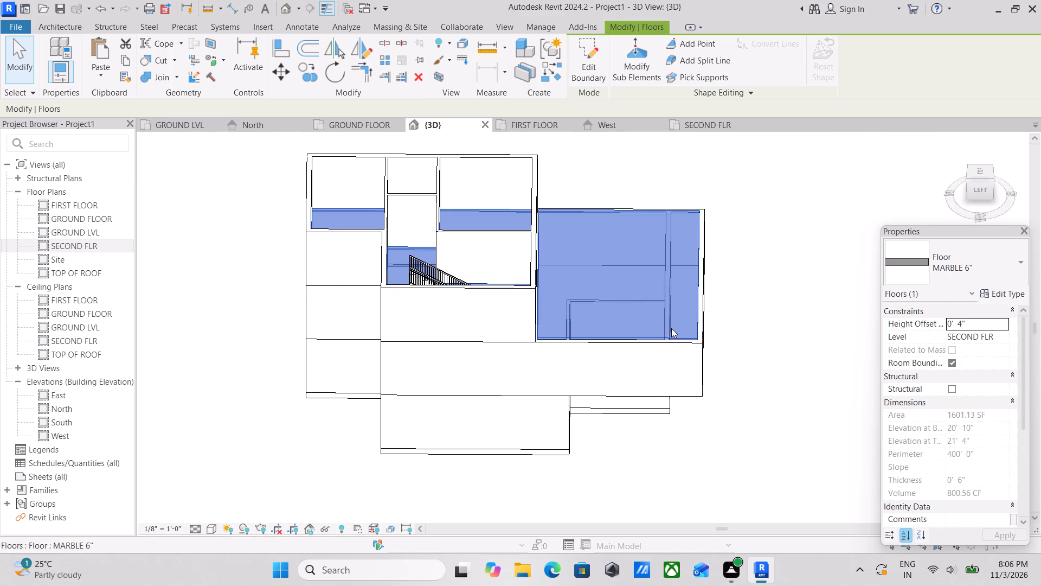
scroll(677, 329, "up", 1)
key("Escape")
scroll(680, 329, "down", 2)
middle_click_drag(726, 368, 652, 366, "shift")
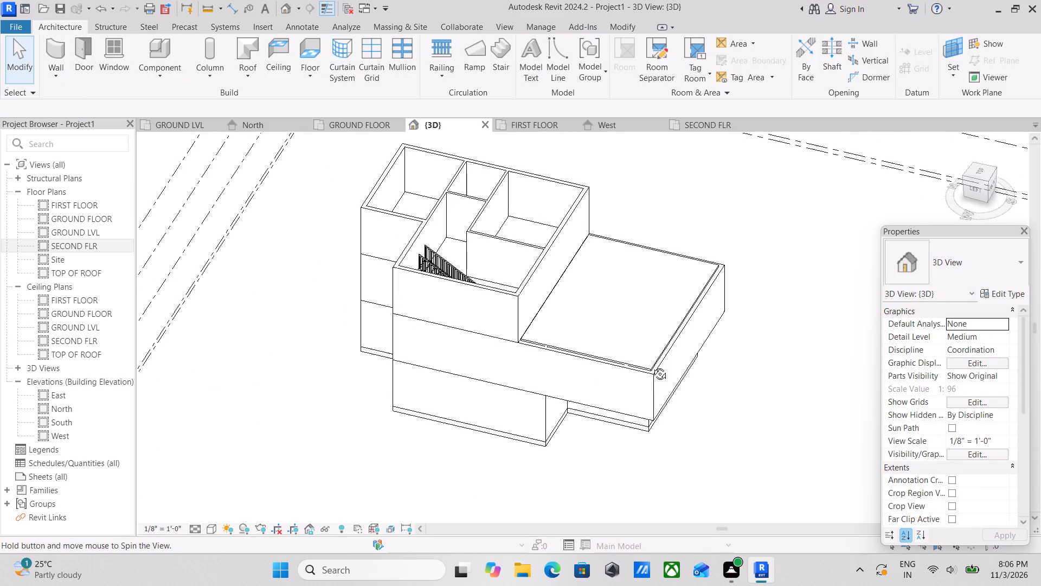
middle_click_drag(652, 366, 606, 351, "shift")
middle_click_drag(661, 398, 636, 355, "shift")
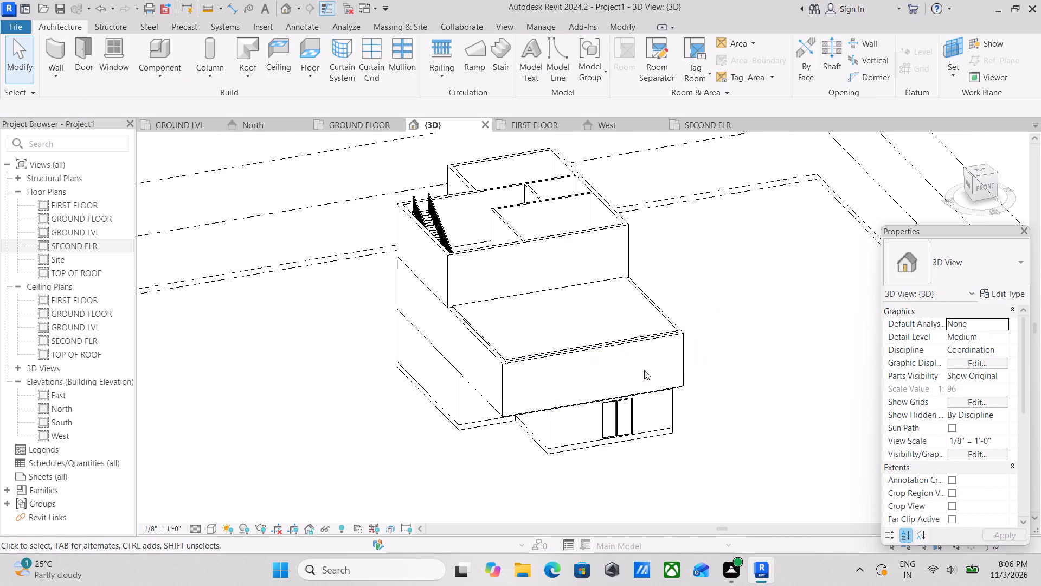
scroll(604, 368, "up", 2)
middle_click_drag(581, 366, 694, 369, "shift")
middle_click_drag(644, 354, 669, 353, "shift")
scroll(681, 349, "down", 2)
middle_click_drag(681, 349, 775, 296, "shift")
middle_click_drag(585, 333, 585, 419, "shift")
middle_click_drag(594, 359, 517, 388)
middle_click_drag(526, 361, 491, 272, "shift")
scroll(510, 321, "down", 1, "shift")
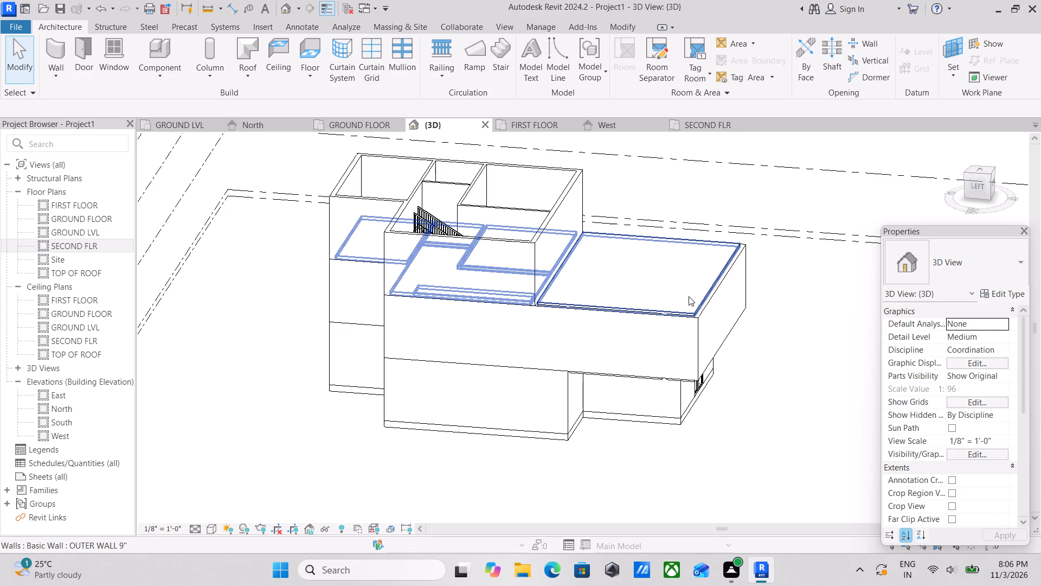
scroll(659, 266, "up", 2)
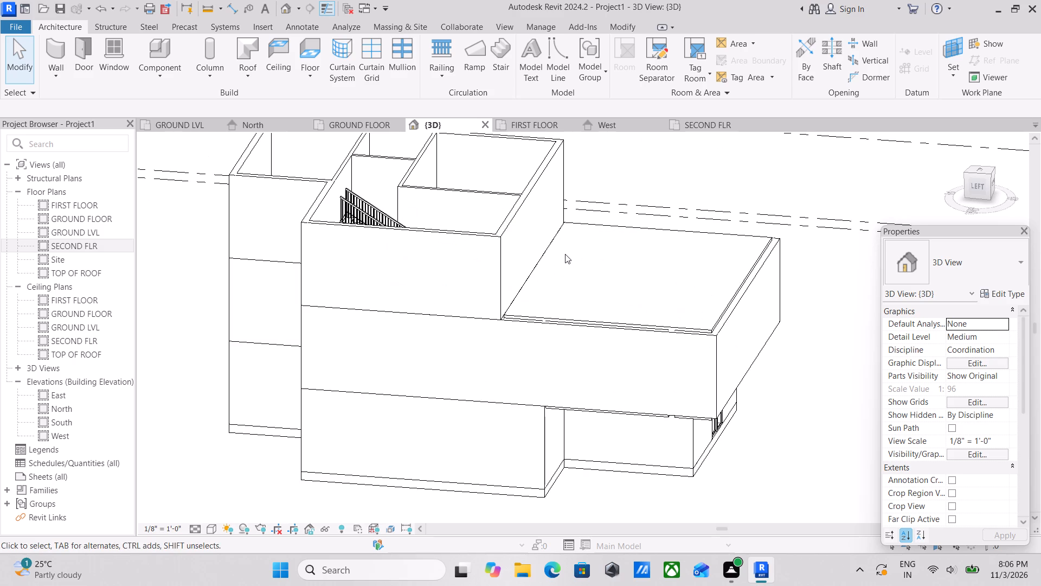
scroll(599, 338, "down", 4)
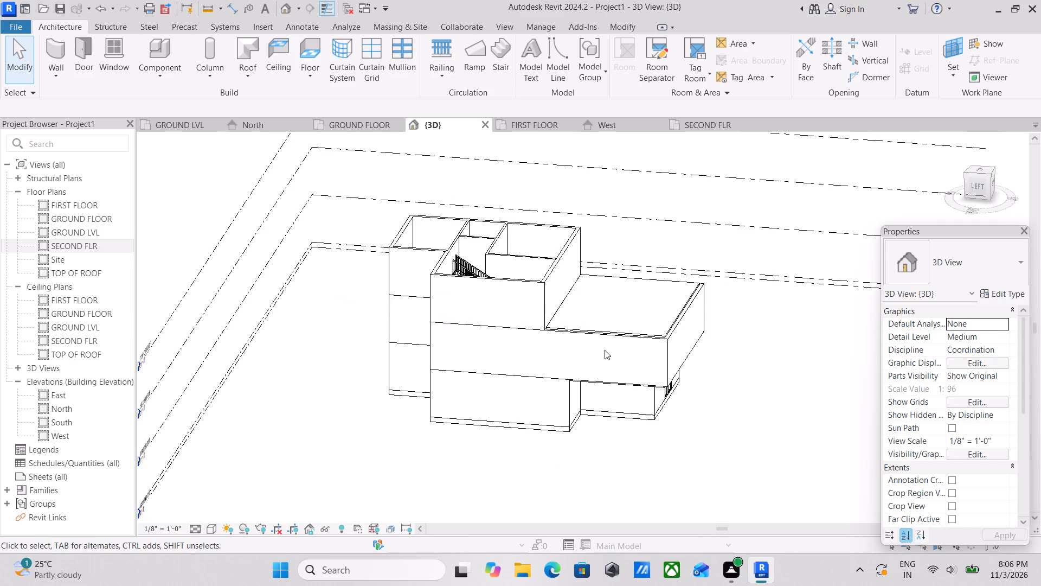
scroll(605, 350, "down", 1)
middle_click_drag(597, 325, 487, 390, "shift")
middle_click_drag(546, 365, 467, 392, "shift")
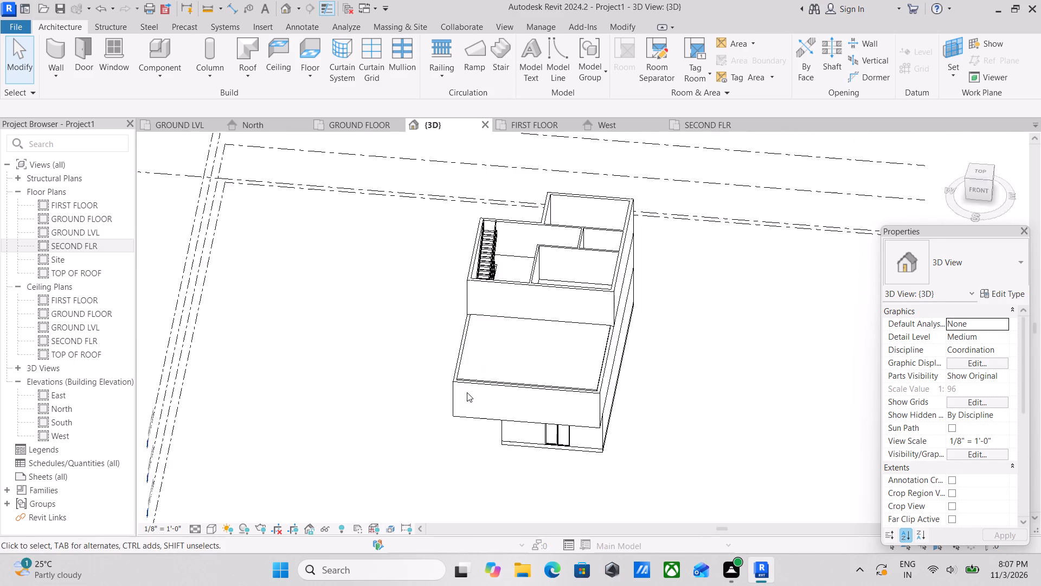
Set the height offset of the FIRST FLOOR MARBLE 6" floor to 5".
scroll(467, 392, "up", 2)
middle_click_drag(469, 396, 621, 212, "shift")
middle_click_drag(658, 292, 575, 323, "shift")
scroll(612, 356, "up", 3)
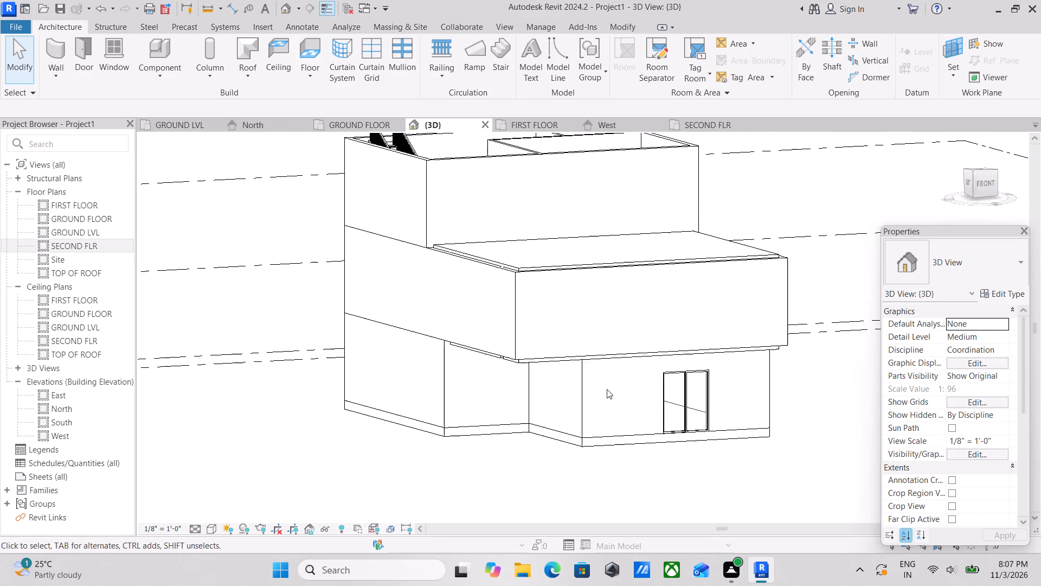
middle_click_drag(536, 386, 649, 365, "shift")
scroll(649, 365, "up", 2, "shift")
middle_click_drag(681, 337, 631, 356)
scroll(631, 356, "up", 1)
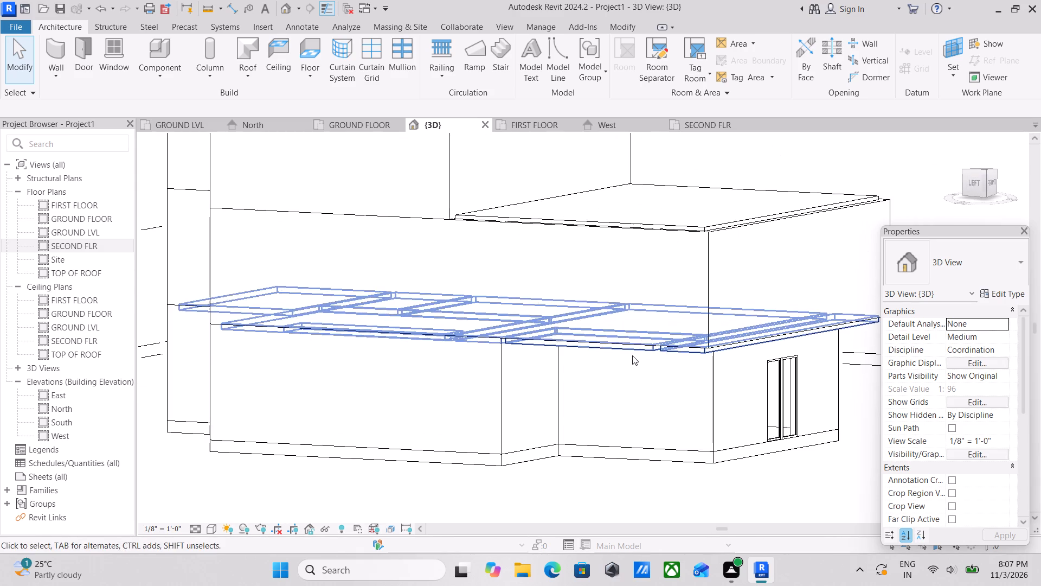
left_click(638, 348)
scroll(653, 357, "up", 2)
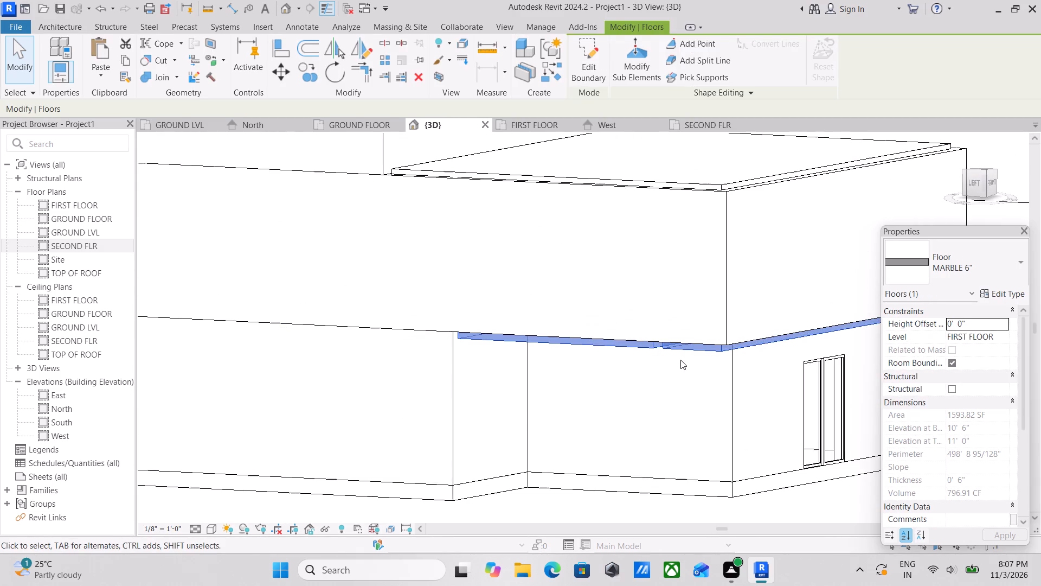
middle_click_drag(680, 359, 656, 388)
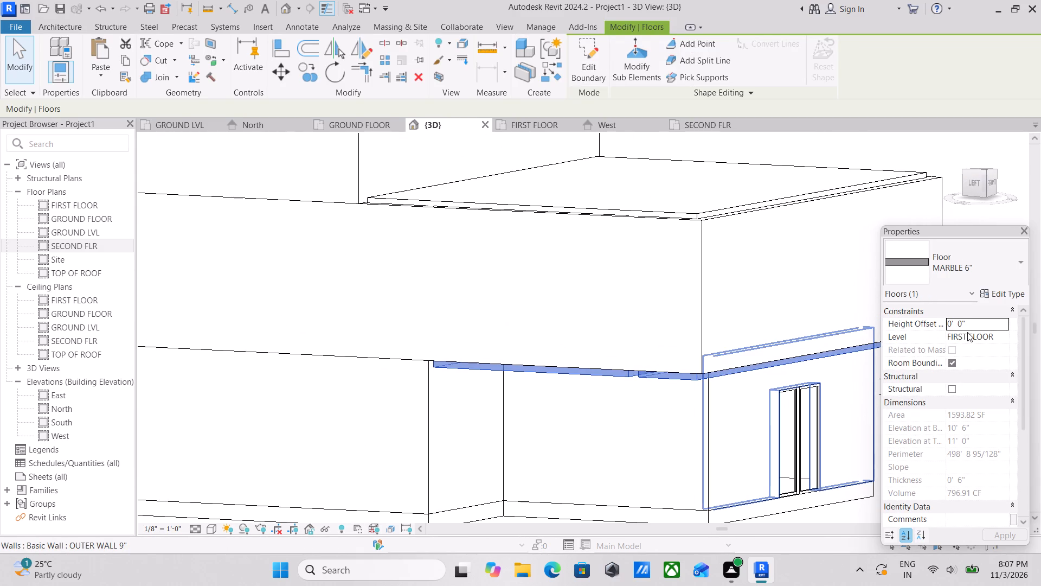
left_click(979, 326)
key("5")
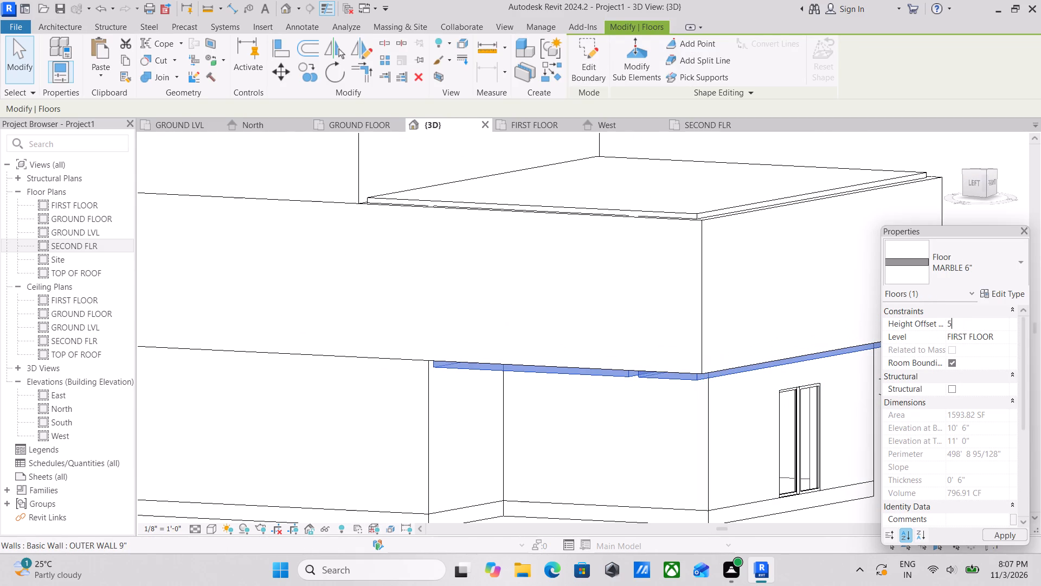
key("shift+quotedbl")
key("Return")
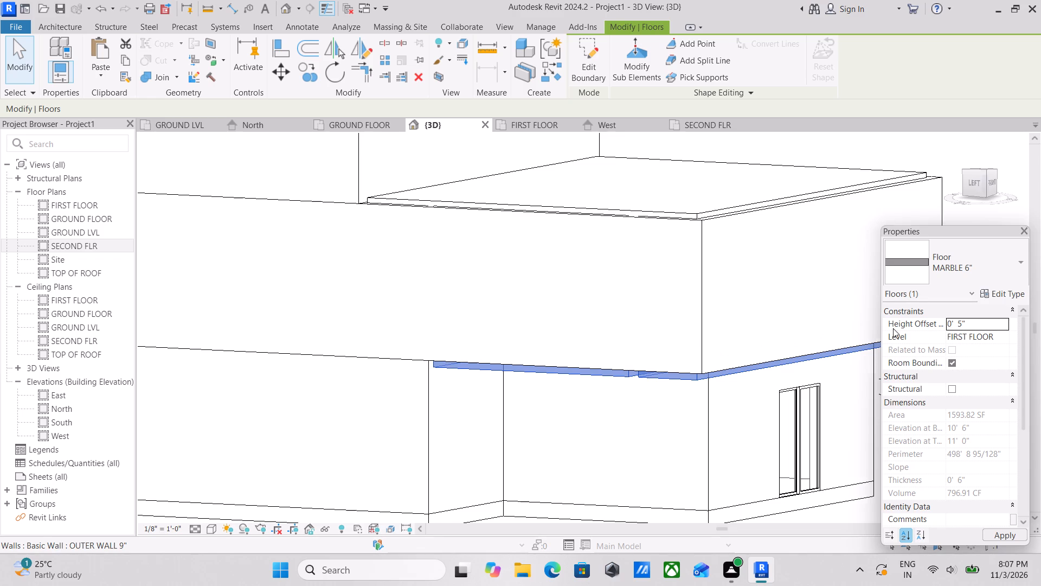
Set the height offset of the FIRST FLOOR MARBLE 6" floor to 6".
scroll(743, 341, "down", 3)
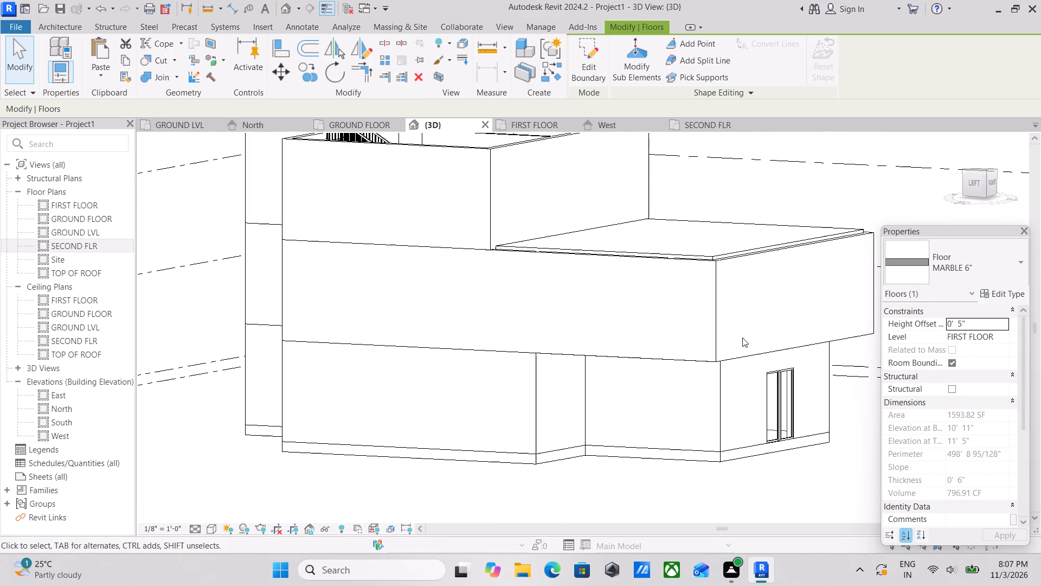
scroll(744, 343, "up", 1)
middle_click_drag(747, 360, 835, 267, "shift")
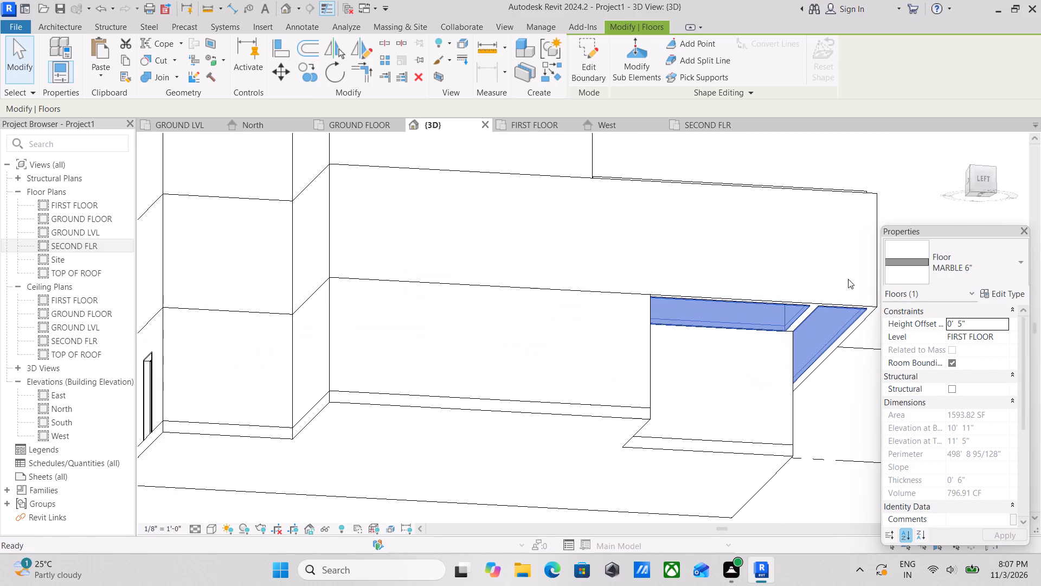
middle_click_drag(849, 280, 799, 355, "shift")
middle_click_drag(804, 322, 776, 358, "shift")
scroll(781, 375, "up", 1)
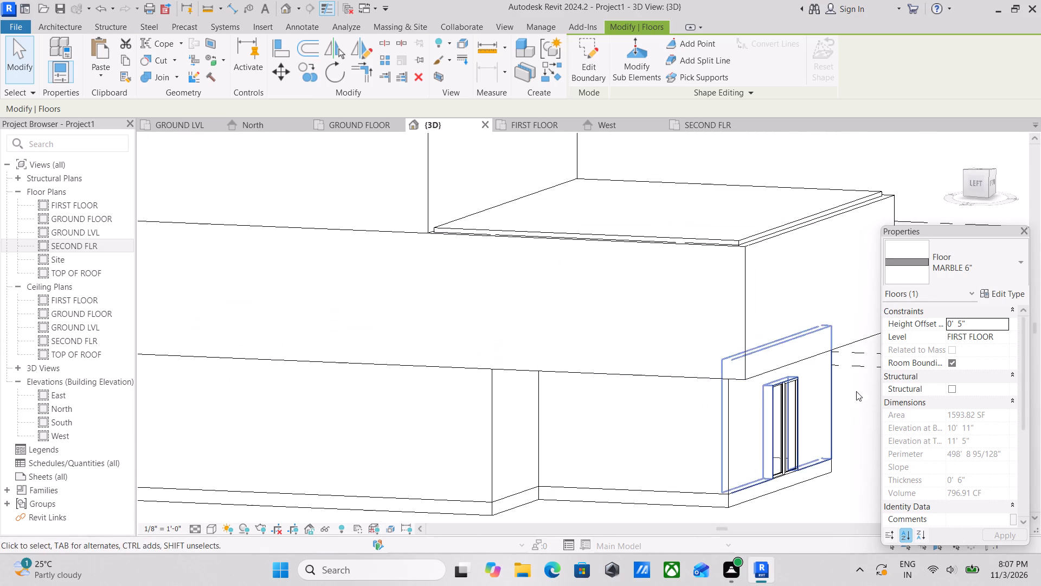
left_click(982, 319)
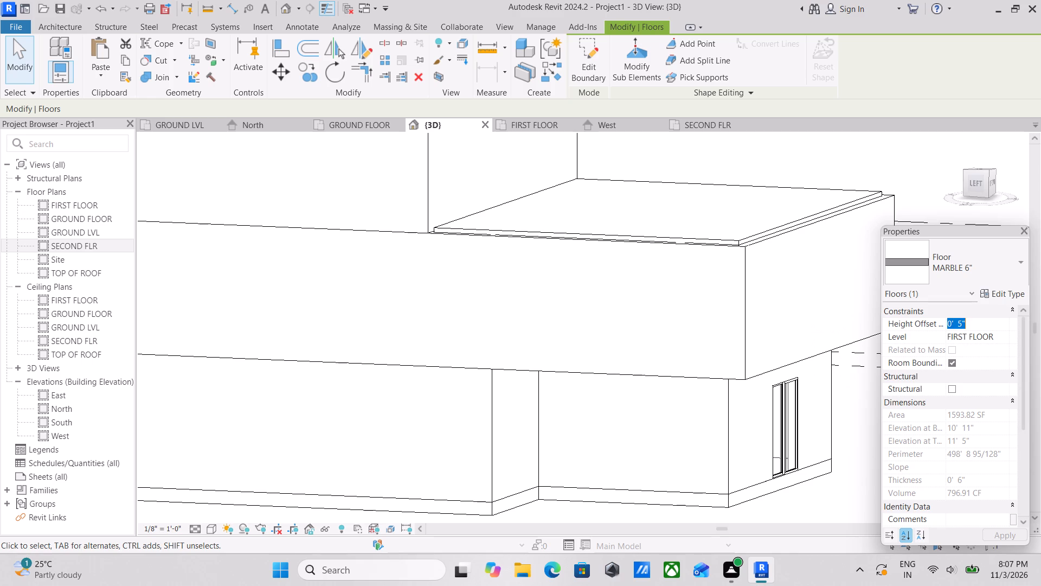
key("6")
key("shift+quotedbl")
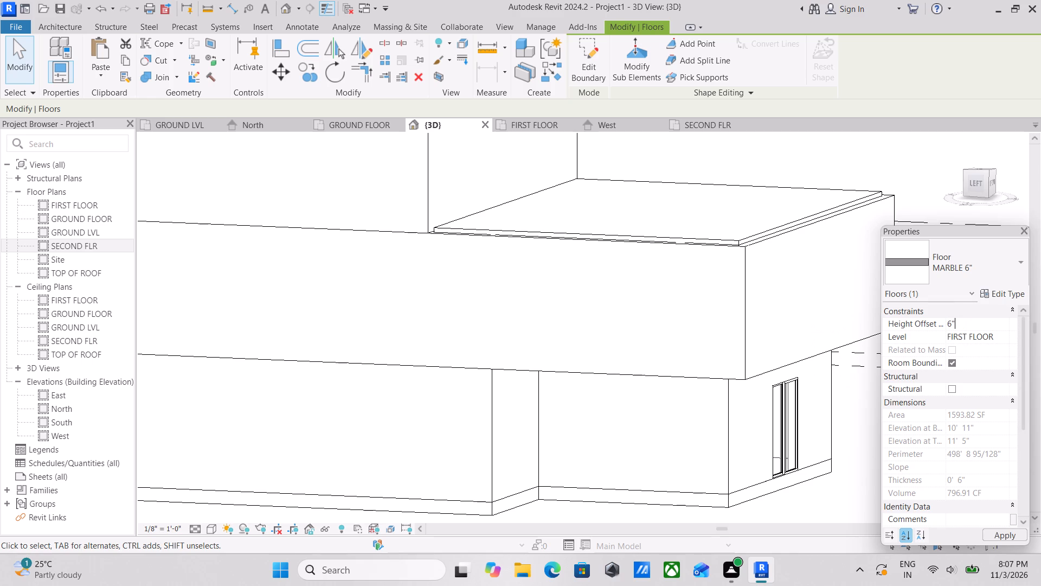
key("Return")
Deselect the FIRST FLOOR floor and examine the wing's overhang and both raised slabs in 3D from several sides.
scroll(624, 372, "down", 5)
middle_click_drag(627, 380, 693, 292, "shift")
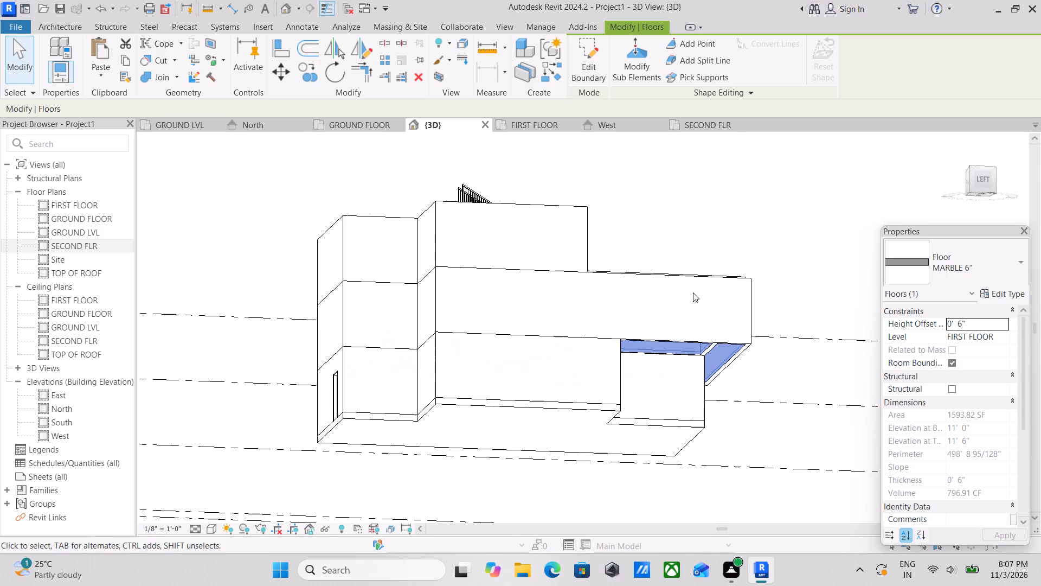
middle_click_drag(682, 375, 518, 488, "shift")
scroll(519, 486, "up", 1)
scroll(622, 377, "up", 3)
key("Escape")
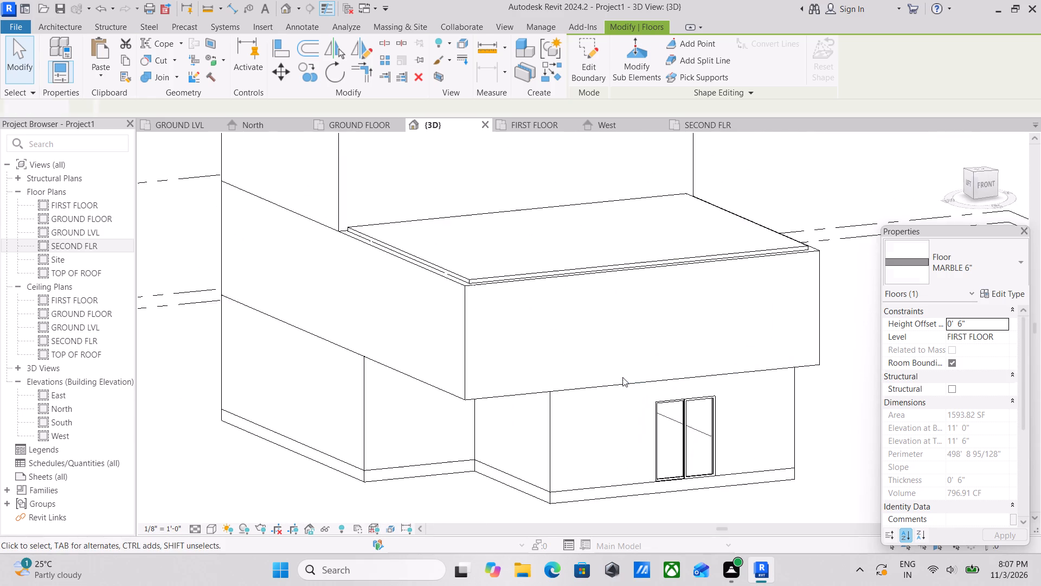
scroll(623, 376, "down", 2)
middle_click_drag(623, 376, 649, 414)
scroll(648, 415, "down", 2)
middle_click_drag(644, 397, 759, 395, "shift")
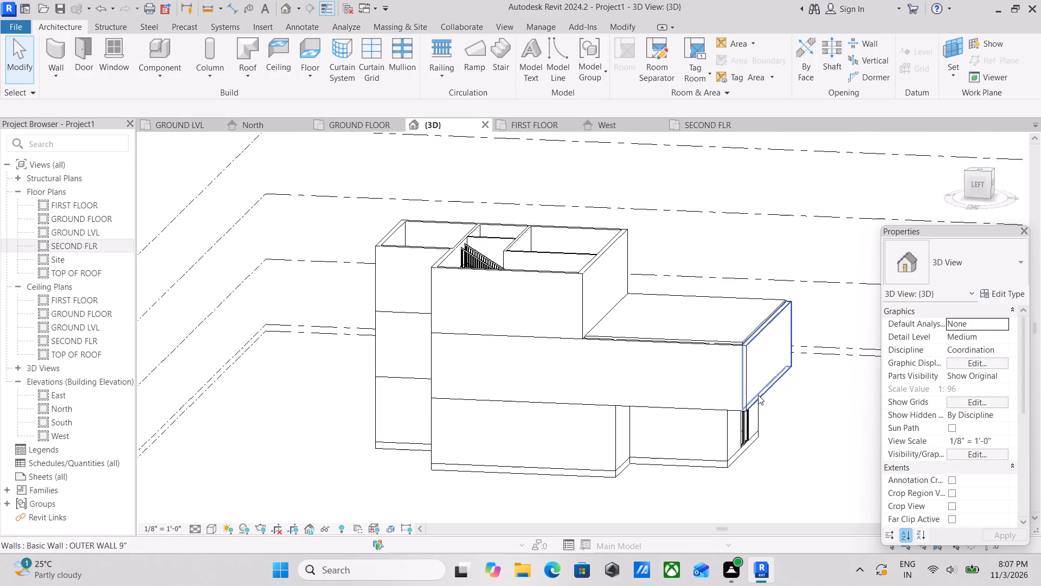
middle_click_drag(757, 395, 638, 434, "shift")
middle_click_drag(641, 402, 566, 468, "shift")
scroll(497, 431, "up", 1)
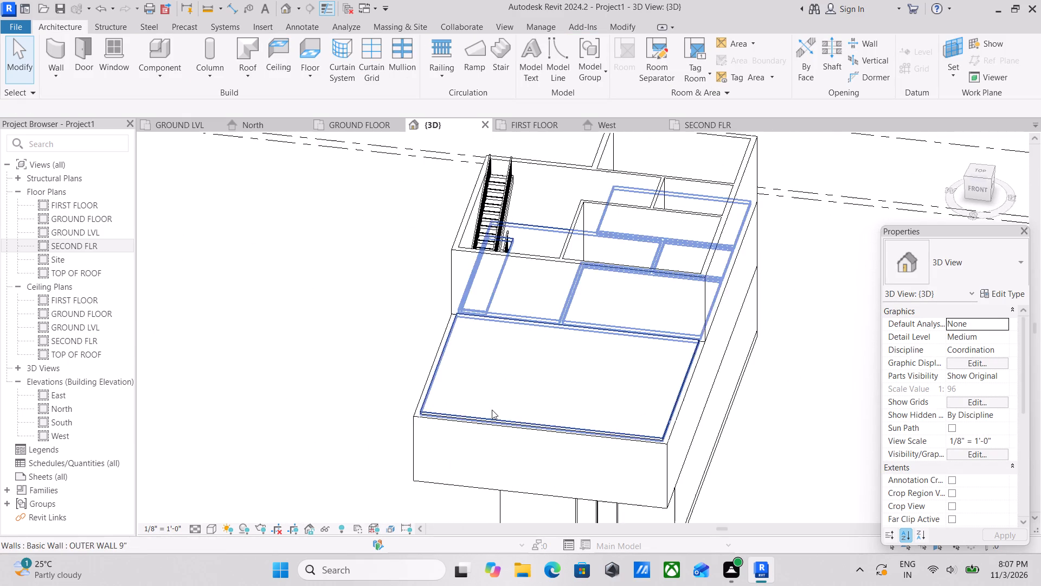
middle_click_drag(492, 410, 677, 361, "shift")
scroll(677, 361, "up", 1)
scroll(658, 340, "down", 1)
middle_click_drag(656, 340, 562, 324, "shift")
middle_click_drag(567, 317, 676, 272)
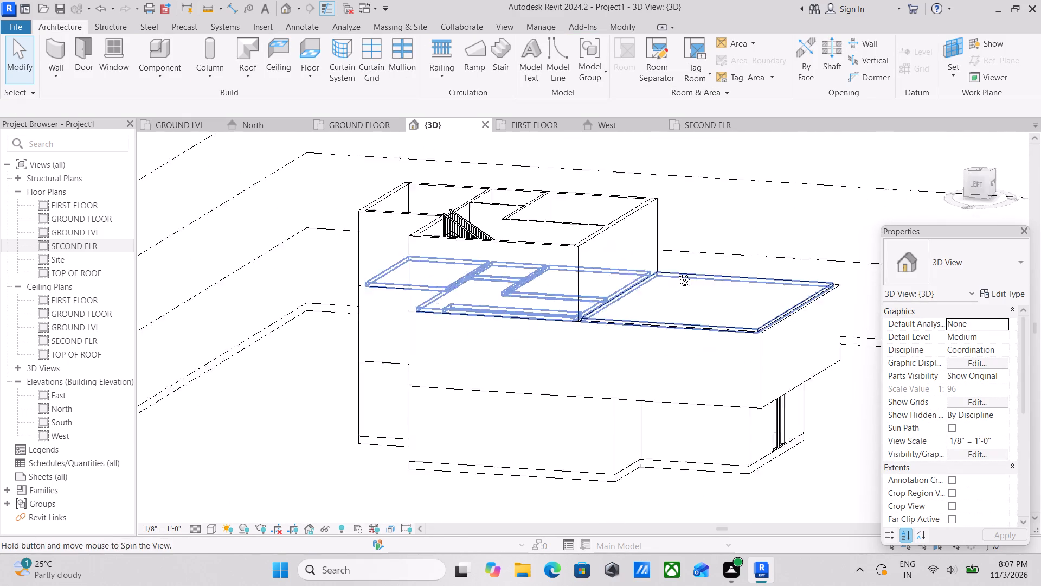
middle_click_drag(676, 272, 677, 272)
middle_click_drag(764, 338, 523, 342)
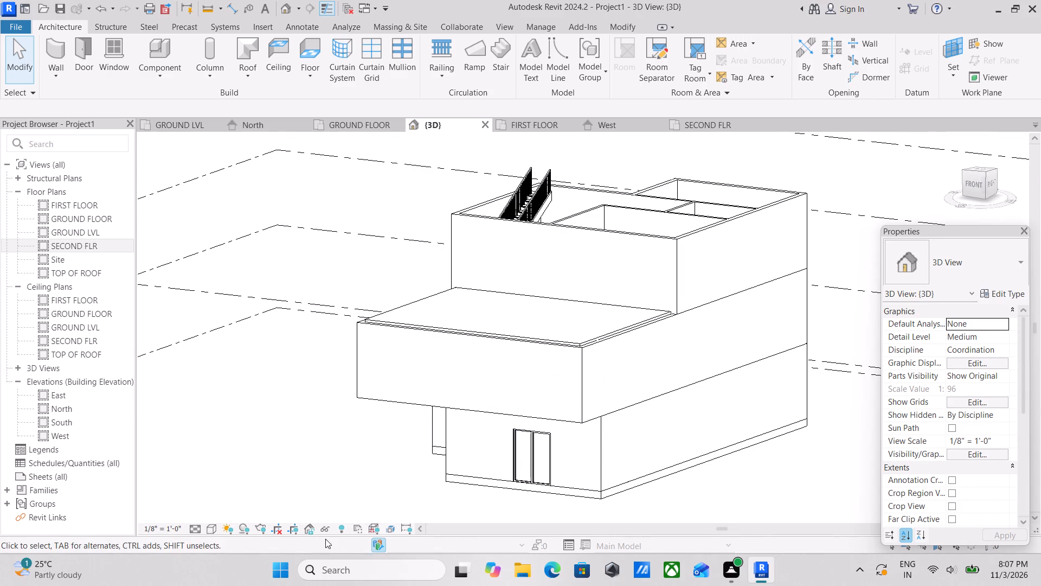
Set the 3D view's visual style to Shaded.
left_click(217, 527)
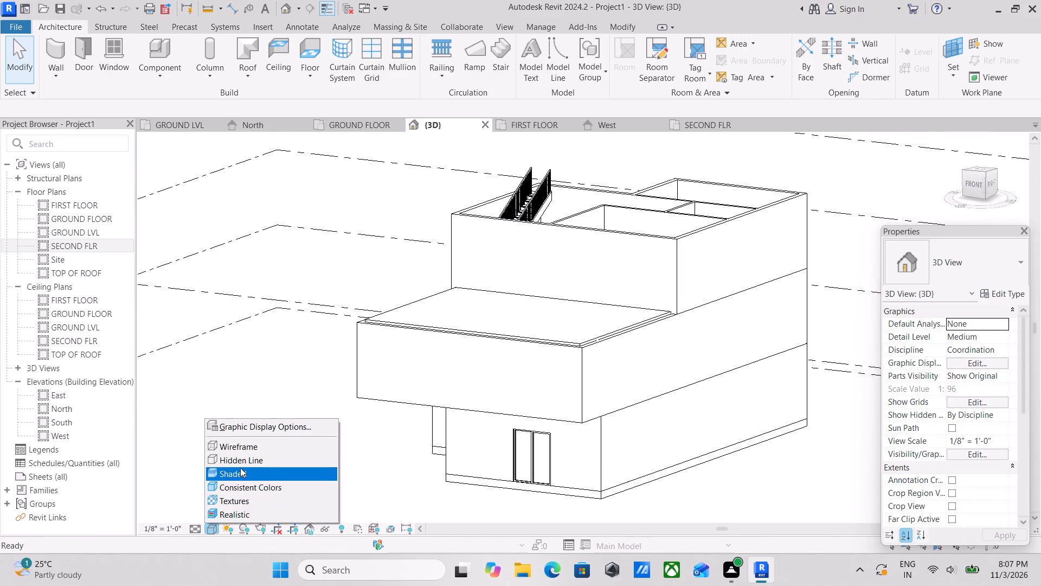
left_click(240, 467)
Examine the shaded building in 3D from several angles, including the wing slab, the upper rooms and the staircase.
scroll(385, 405, "down", 2)
middle_click_drag(386, 406, 590, 448, "shift")
scroll(590, 448, "up", 2)
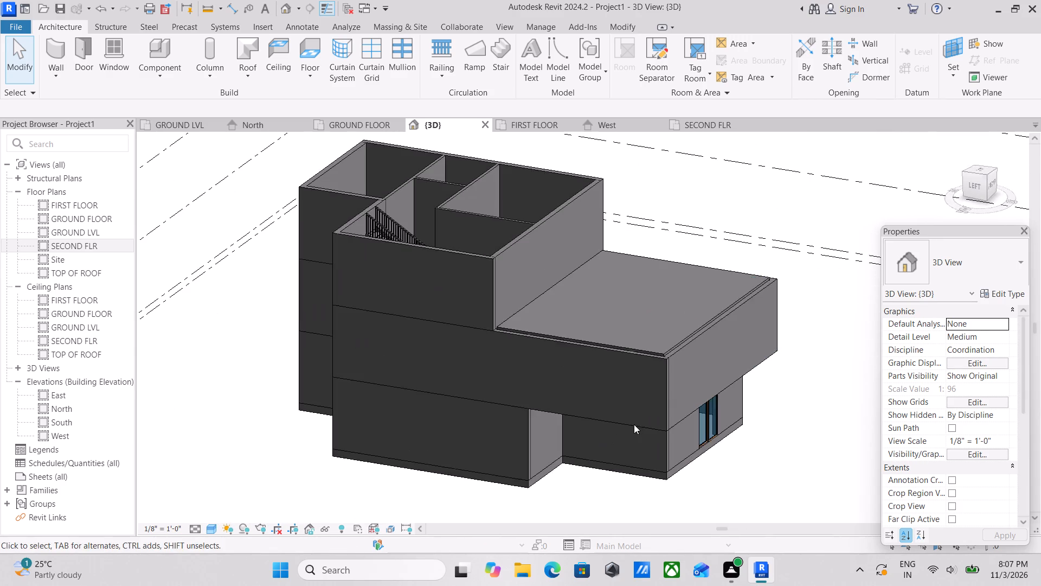
middle_click_drag(641, 434, 705, 499, "shift")
scroll(680, 478, "up", 2, "shift")
middle_click_drag(681, 404, 557, 348, "shift")
middle_click_drag(553, 326, 584, 407)
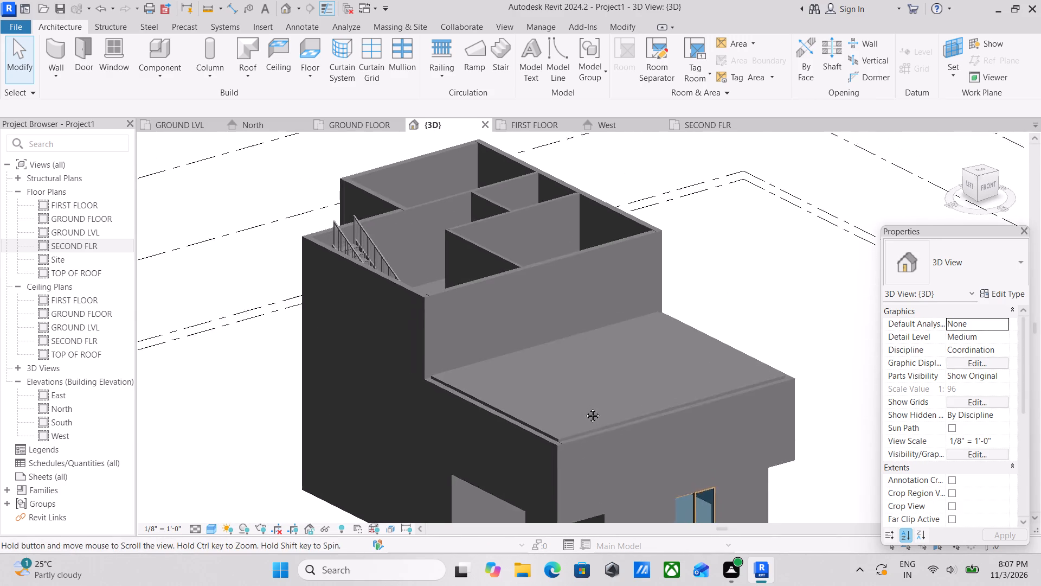
middle_click_drag(584, 407, 584, 416)
scroll(584, 418, "up", 3)
scroll(491, 396, "down", 2)
middle_click_drag(491, 396, 461, 423)
scroll(461, 425, "up", 3)
scroll(458, 425, "down", 3)
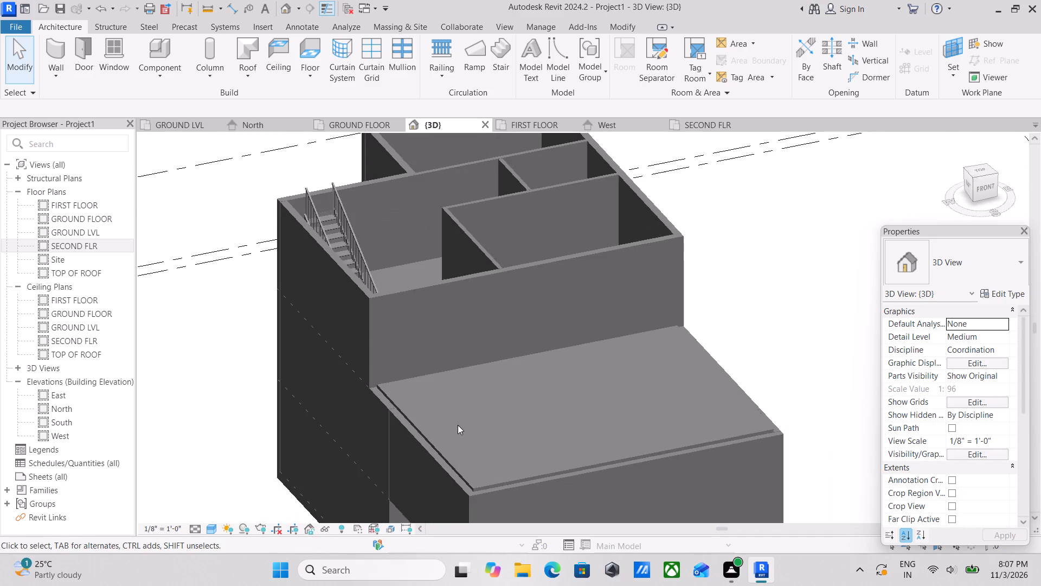
middle_click_drag(458, 425, 408, 425)
scroll(407, 425, "up", 1)
scroll(405, 425, "down", 2)
middle_click_drag(405, 425, 455, 405)
middle_click_drag(457, 406, 524, 515, "shift")
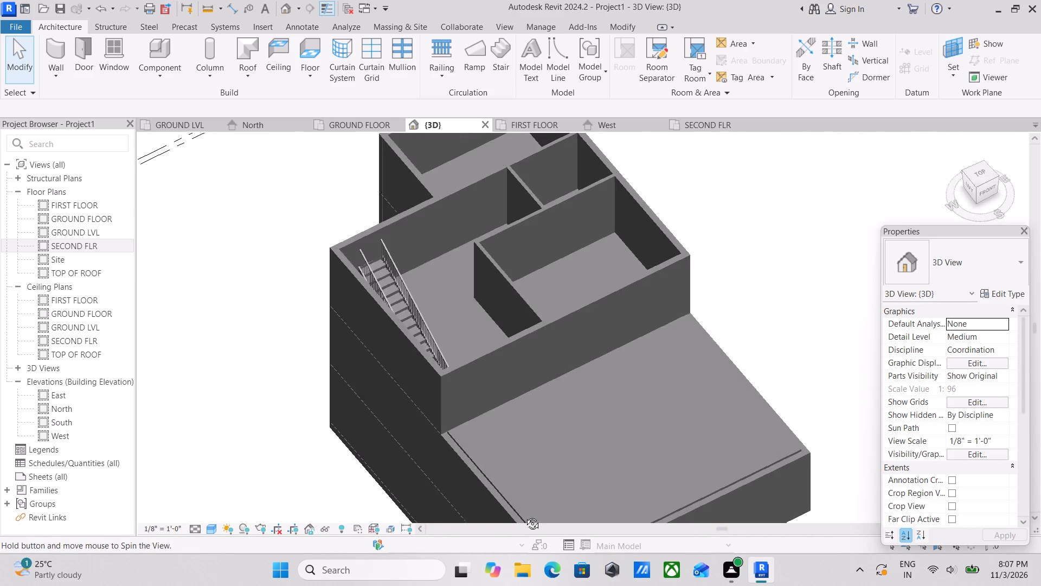
middle_click_drag(524, 515, 515, 518, "shift")
scroll(552, 412, "down", 2)
middle_click_drag(552, 412, 704, 386)
middle_click_drag(558, 361, 566, 353, "shift")
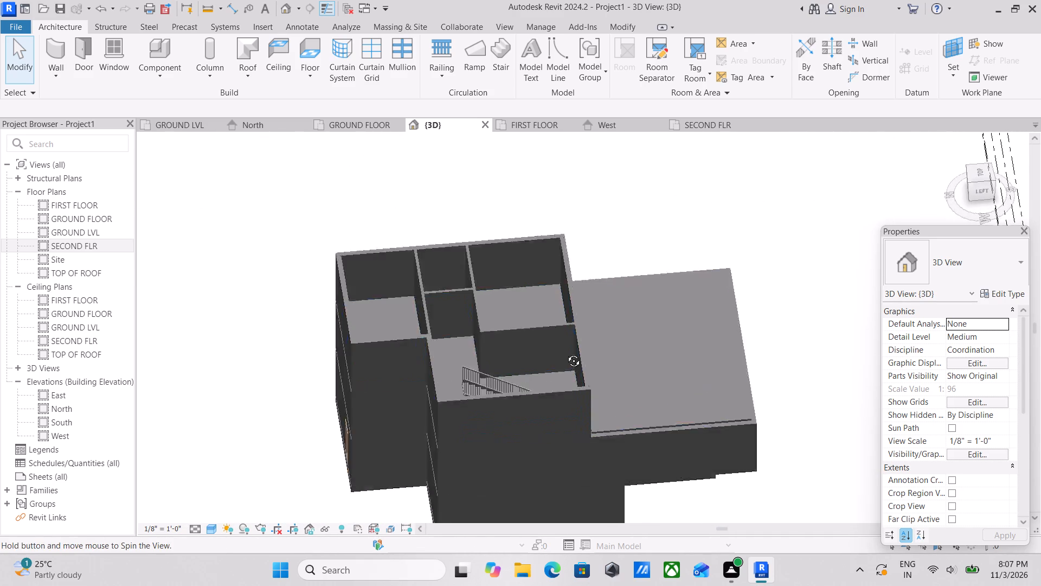
middle_click_drag(566, 353, 502, 309, "shift")
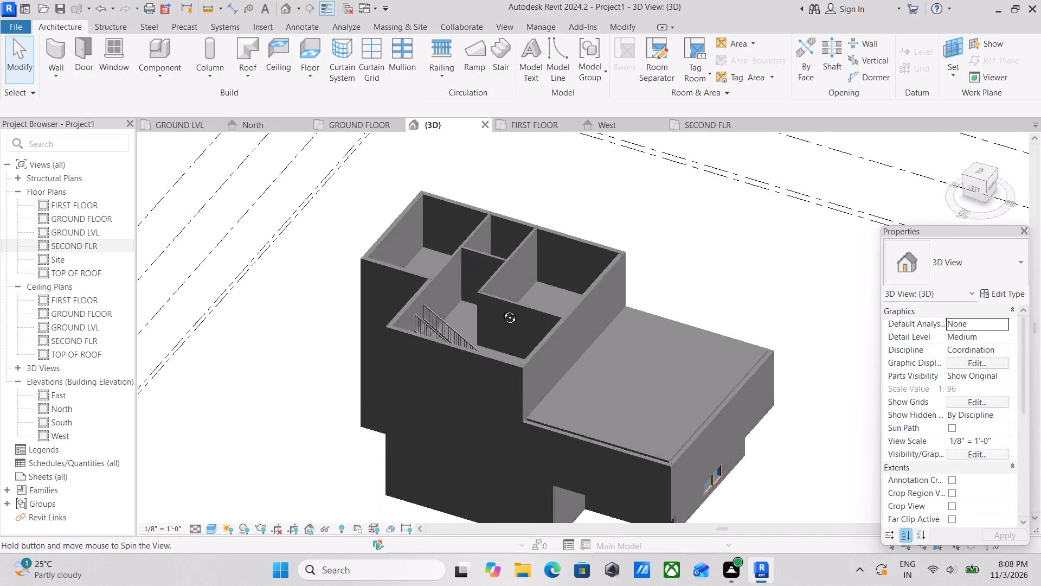
middle_click_drag(502, 309, 605, 273, "shift")
middle_click_drag(622, 319, 403, 384, "shift")
scroll(523, 385, "down", 2)
middle_click_drag(523, 385, 523, 381)
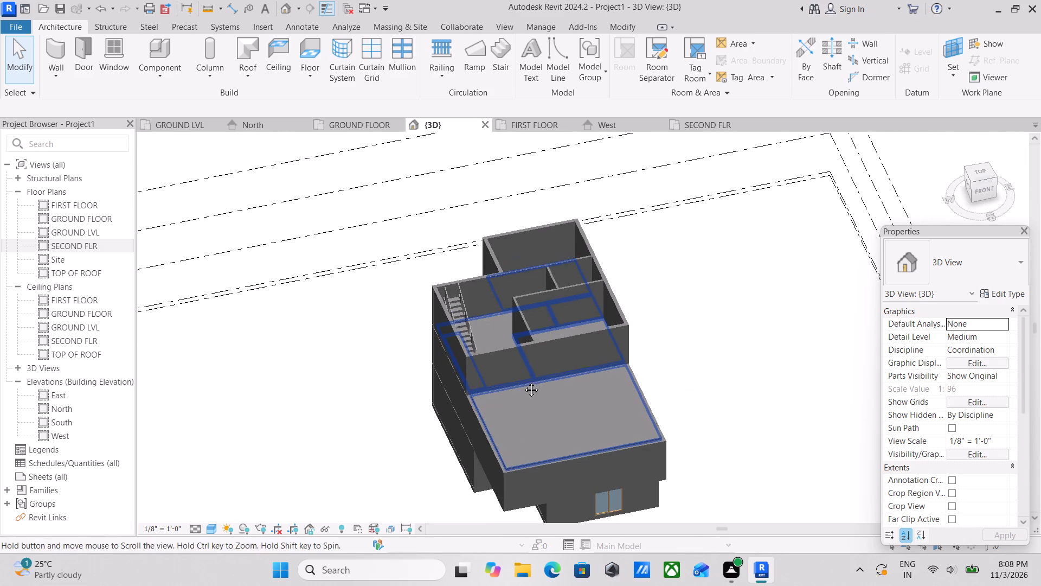
middle_click_drag(523, 381, 533, 332)
scroll(575, 394, "up", 2)
middle_click_drag(573, 393, 536, 382, "shift")
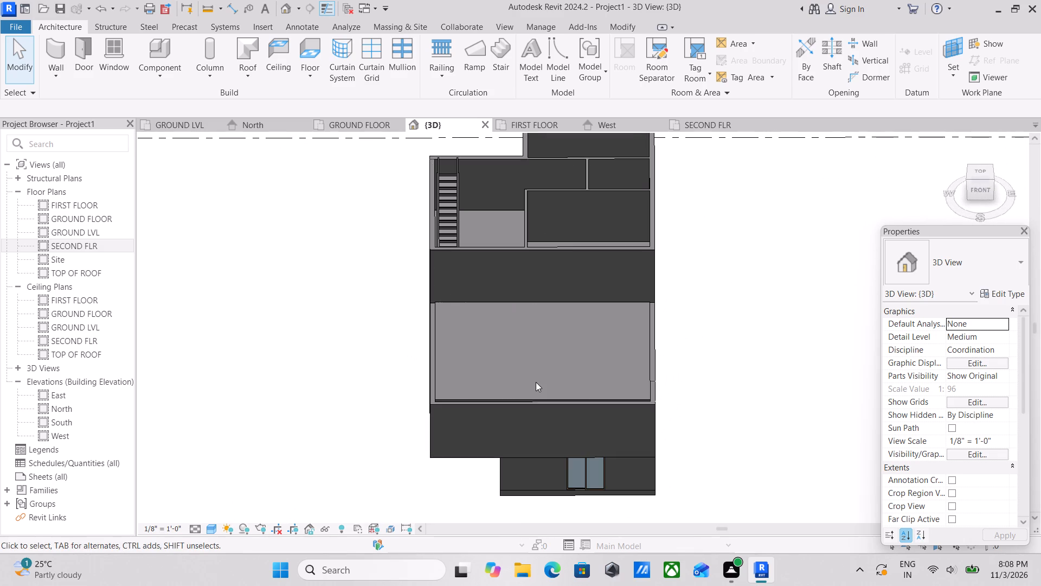
middle_click_drag(548, 383, 590, 460)
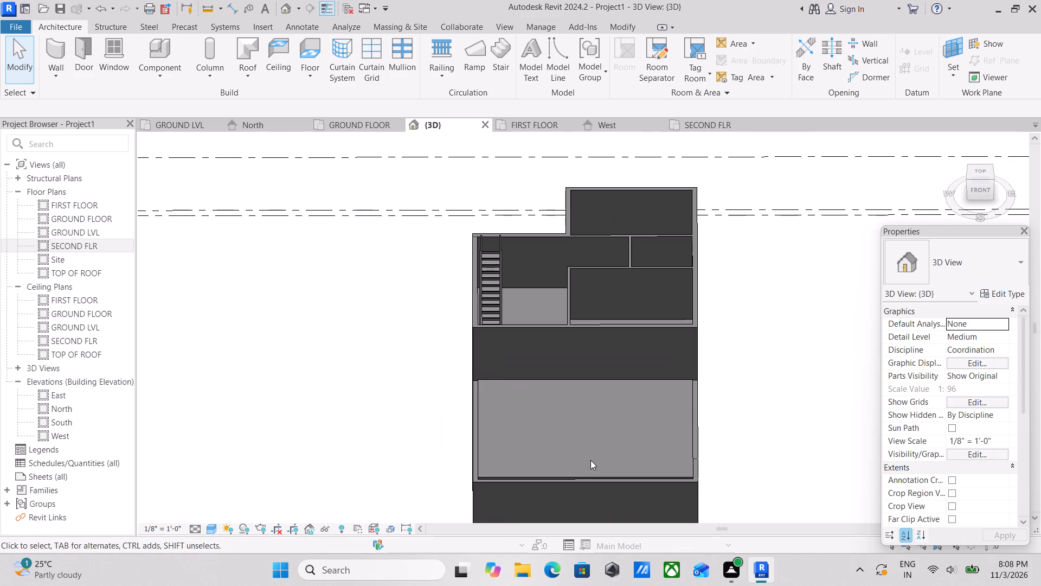
Start a wall of type OUTER WALL 9" on the SECOND FLR floor plan.
type("wa")
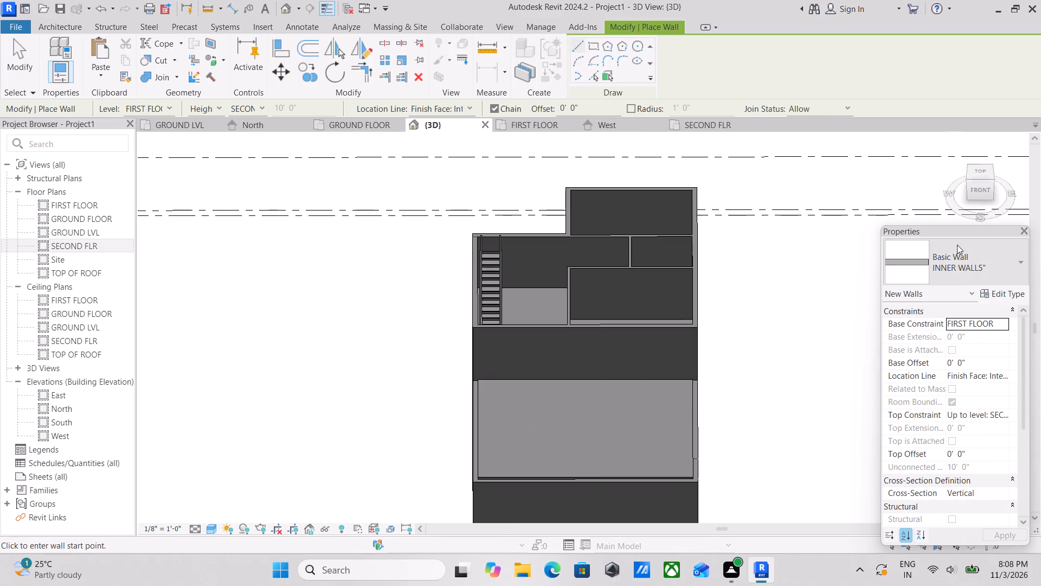
left_click(1002, 272)
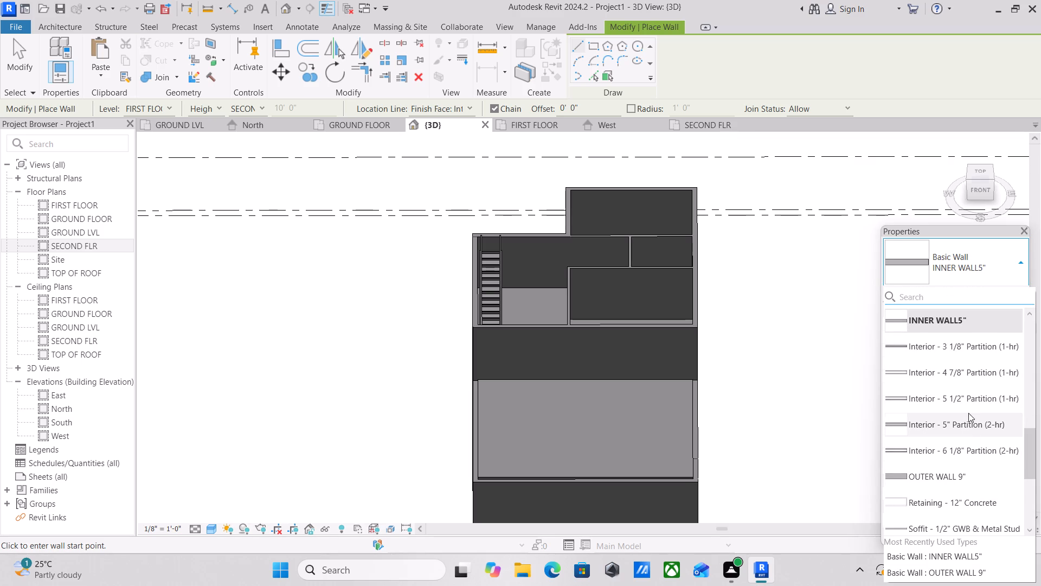
scroll(968, 413, "down", 1)
scroll(968, 413, "up", 1)
scroll(968, 394, "down", 2)
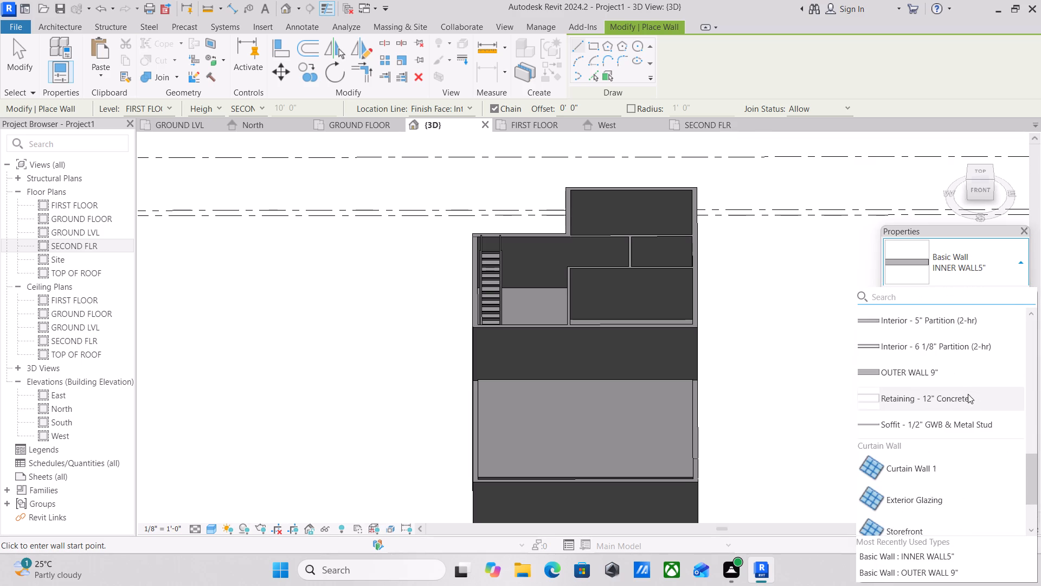
left_click(954, 370)
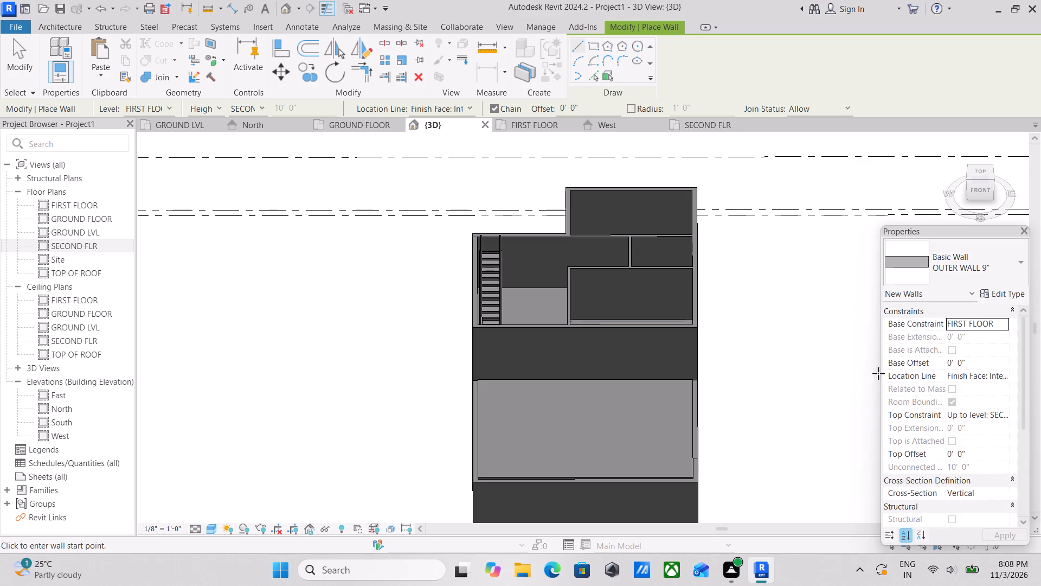
left_click(983, 187)
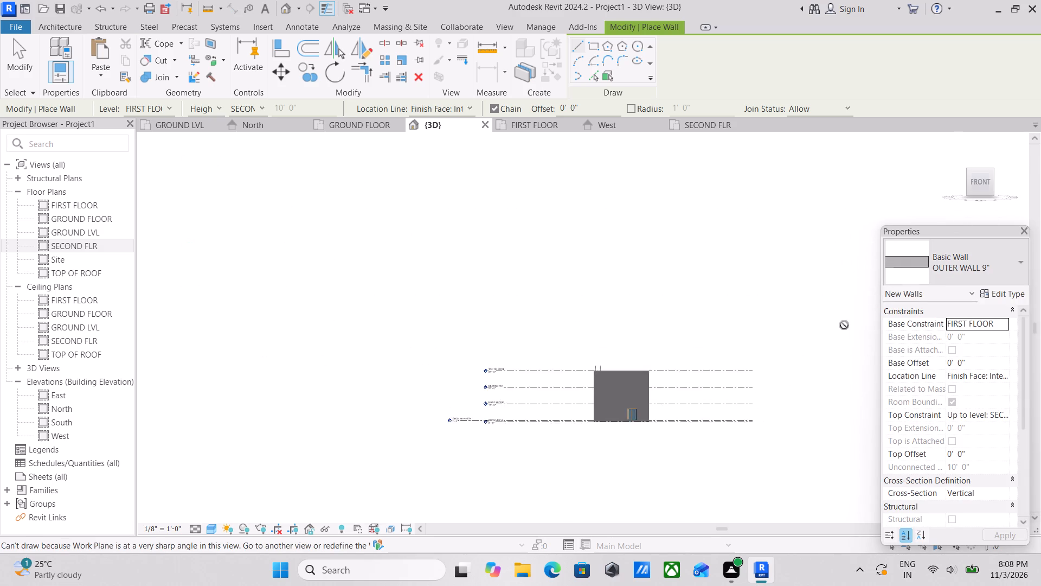
scroll(679, 426, "up", 3)
scroll(661, 311, "up", 3)
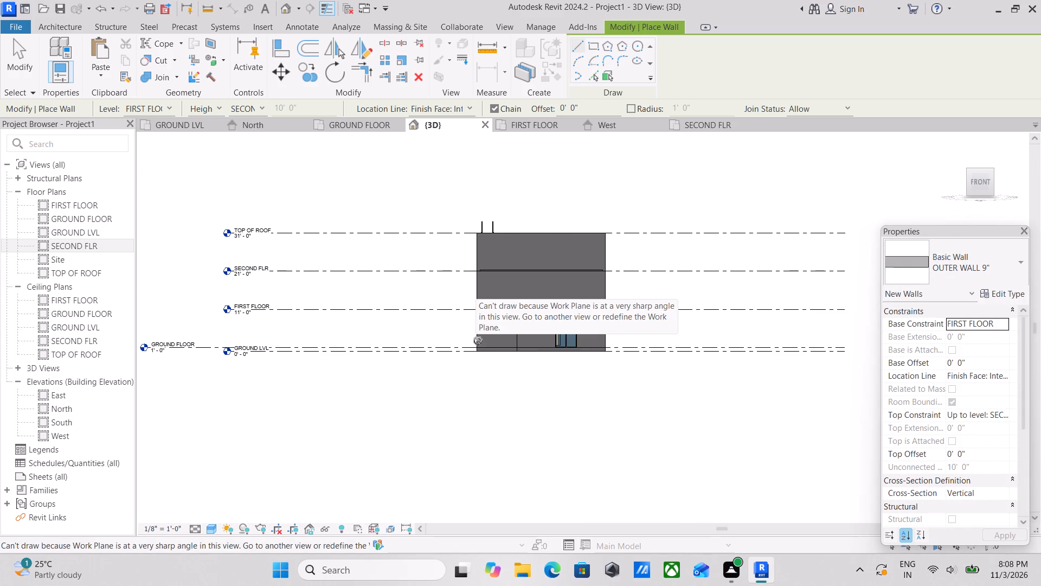
scroll(769, 347, "down", 2)
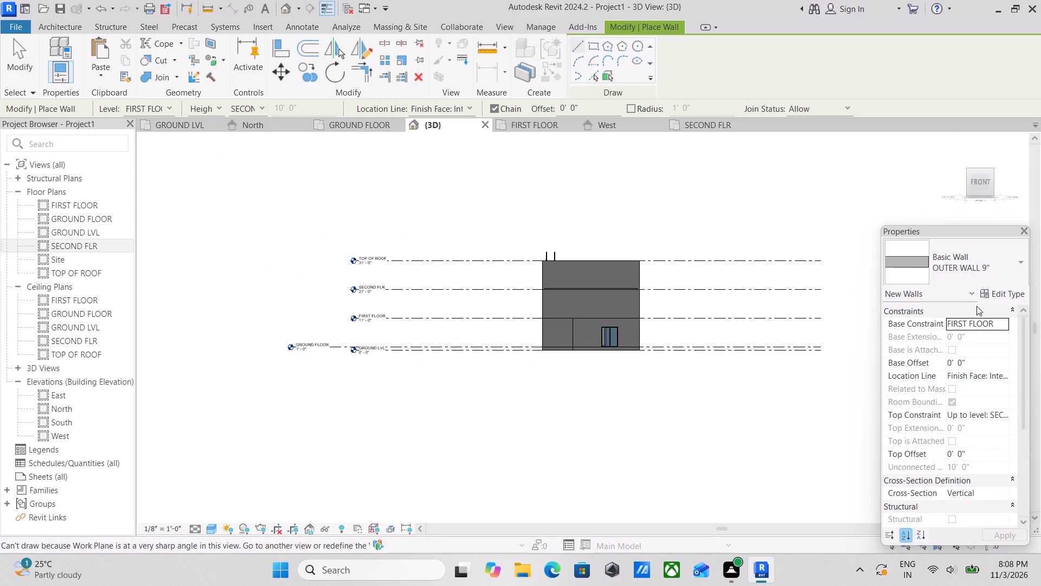
left_click(692, 124)
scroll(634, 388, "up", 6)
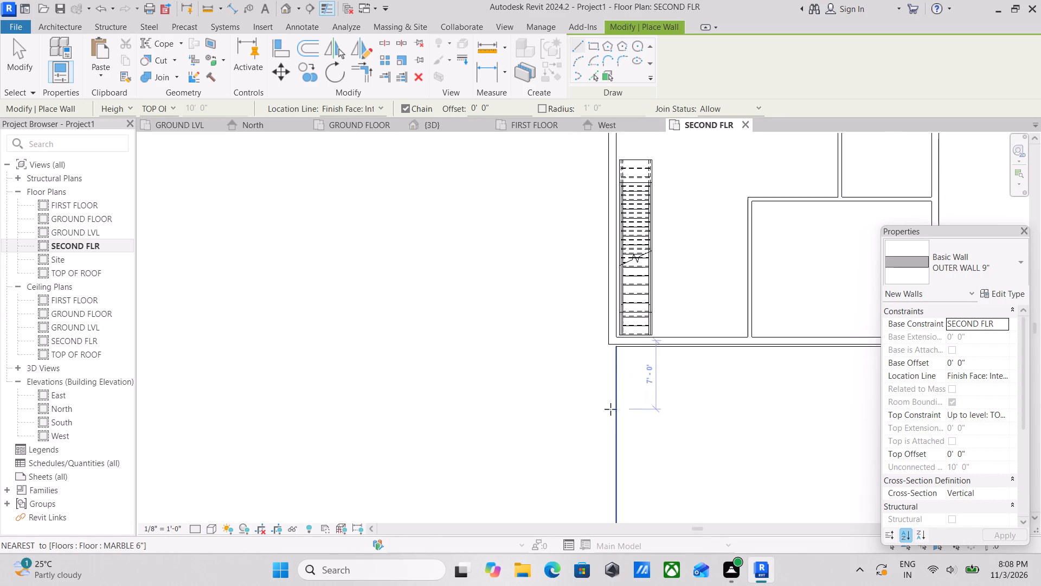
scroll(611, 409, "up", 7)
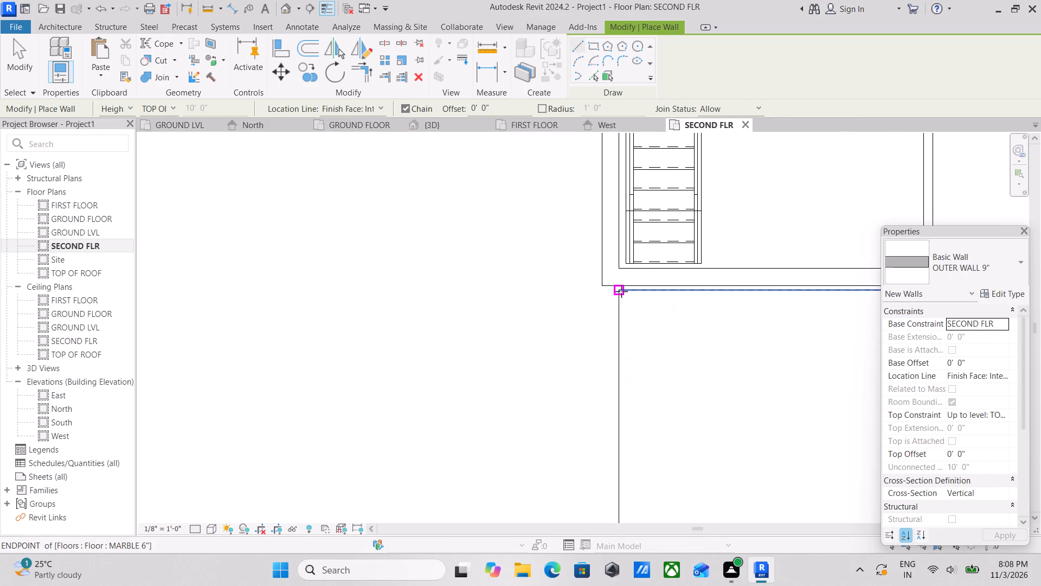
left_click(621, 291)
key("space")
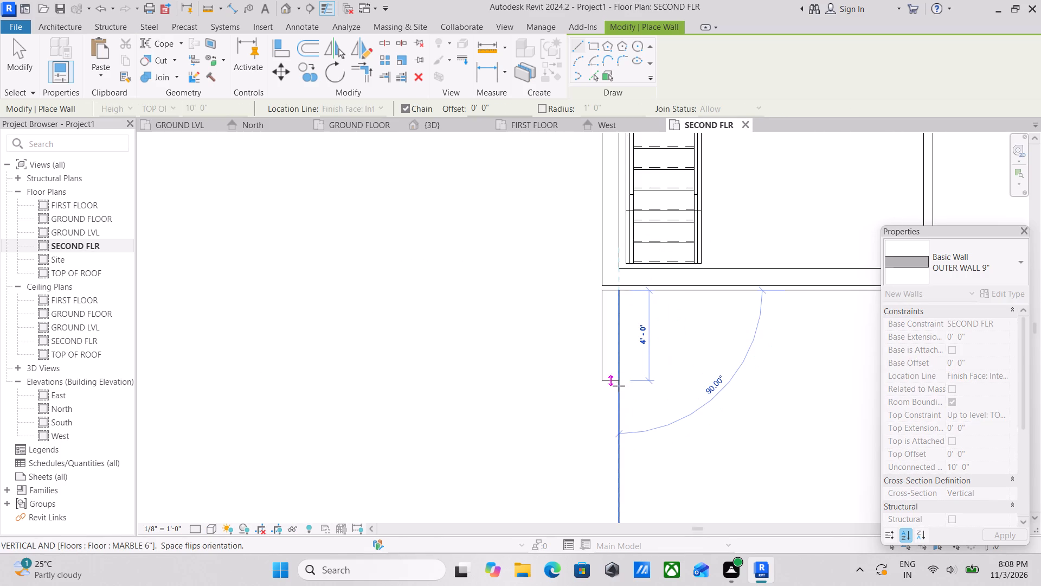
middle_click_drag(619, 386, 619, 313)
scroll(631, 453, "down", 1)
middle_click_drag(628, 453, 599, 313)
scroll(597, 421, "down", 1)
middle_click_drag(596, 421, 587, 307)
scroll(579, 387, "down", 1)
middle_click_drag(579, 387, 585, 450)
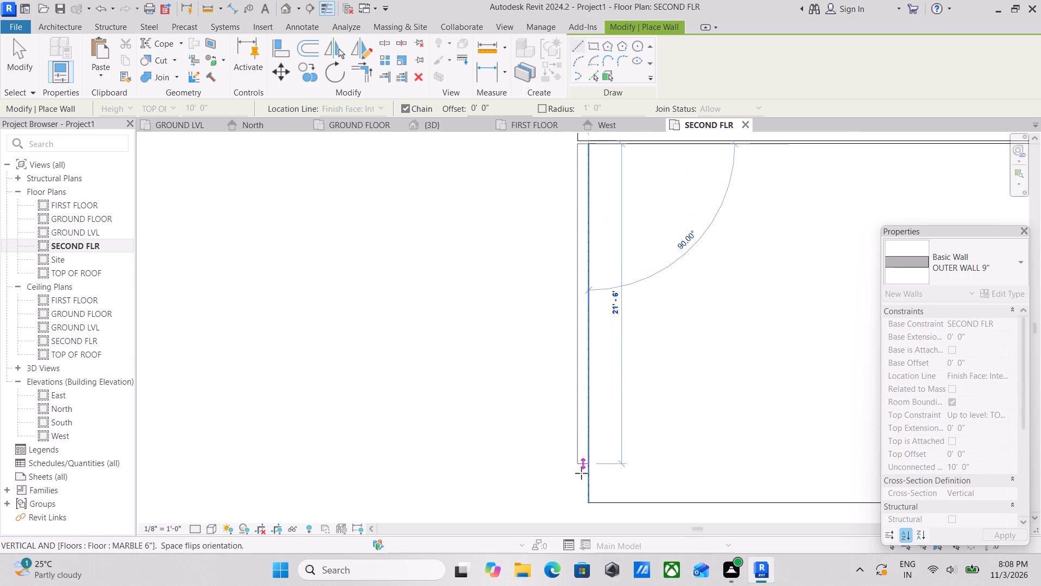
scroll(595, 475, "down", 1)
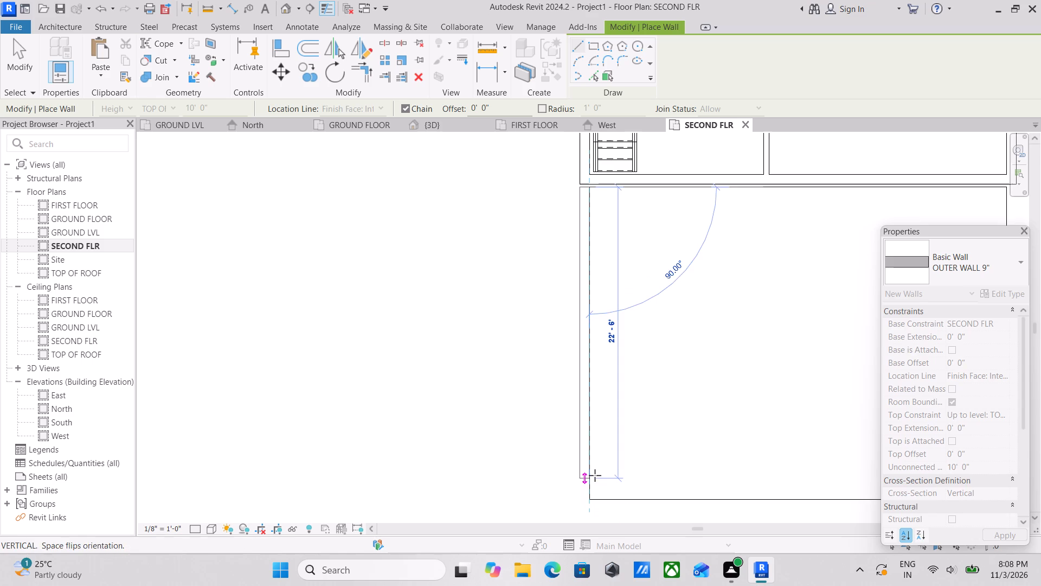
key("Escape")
Set the new wall's top constraint to Unconnected with an unconnected height of 4'.
scroll(621, 422, "down", 2)
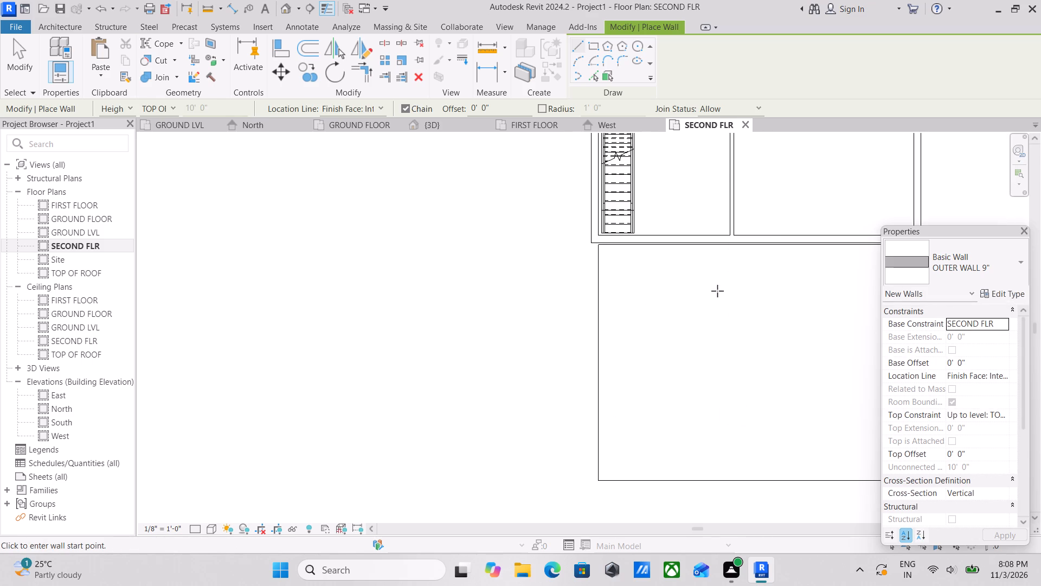
left_click(996, 413)
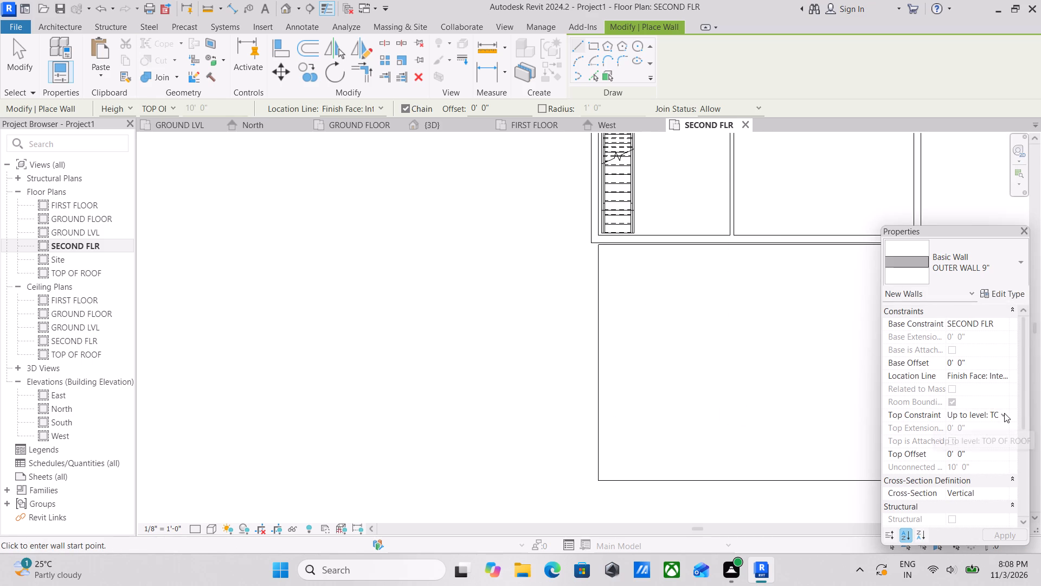
left_click(1004, 413)
scroll(934, 455, "up", 3)
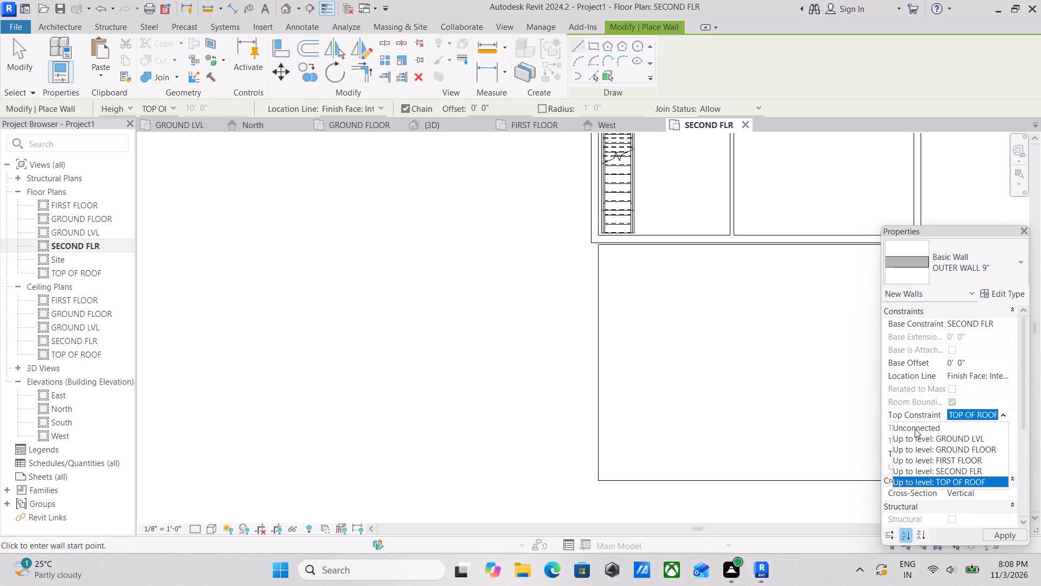
left_click(916, 430)
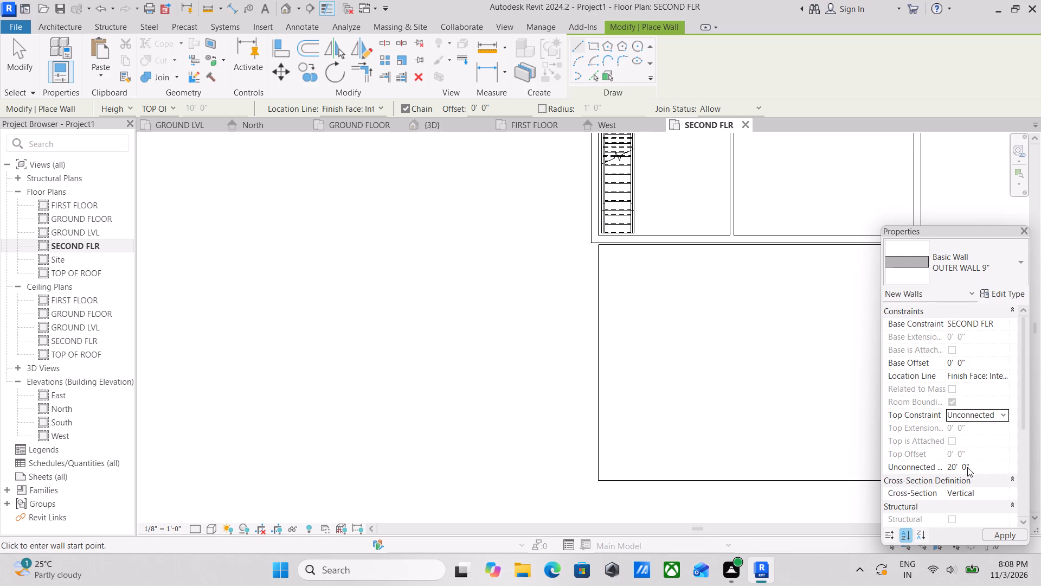
left_click(968, 467)
left_click_drag(970, 467, 923, 468)
key("4")
key("apostrophe")
key("Return")
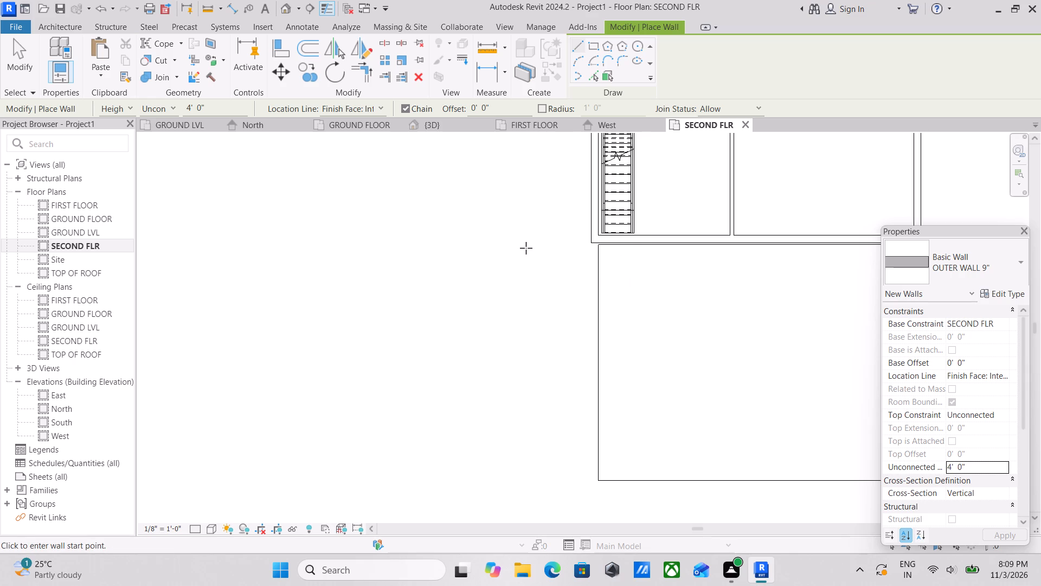
Draw the wall along the wing slab's west edge, about 24' long from the building's corner, with its thickness flipped outside the slab.
scroll(582, 245, "up", 5)
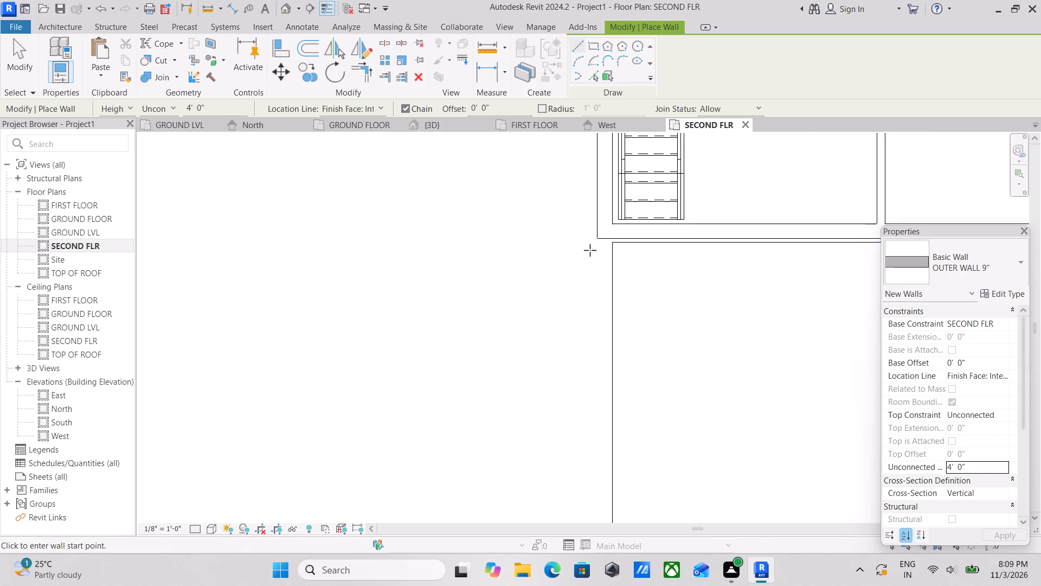
scroll(590, 250, "up", 1)
left_click(619, 241)
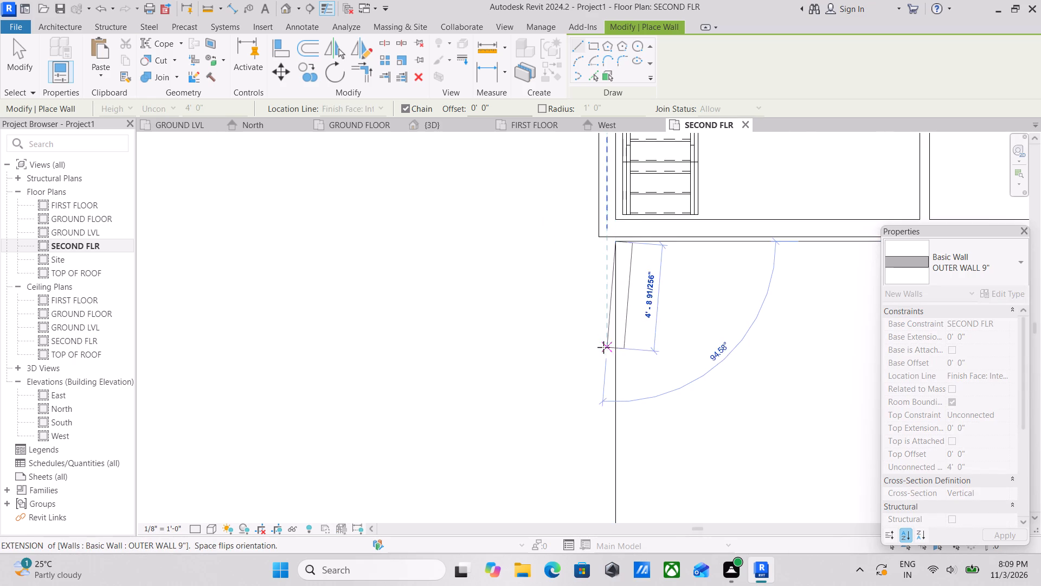
key("space")
scroll(614, 358, "down", 1)
middle_click_drag(611, 355, 605, 203)
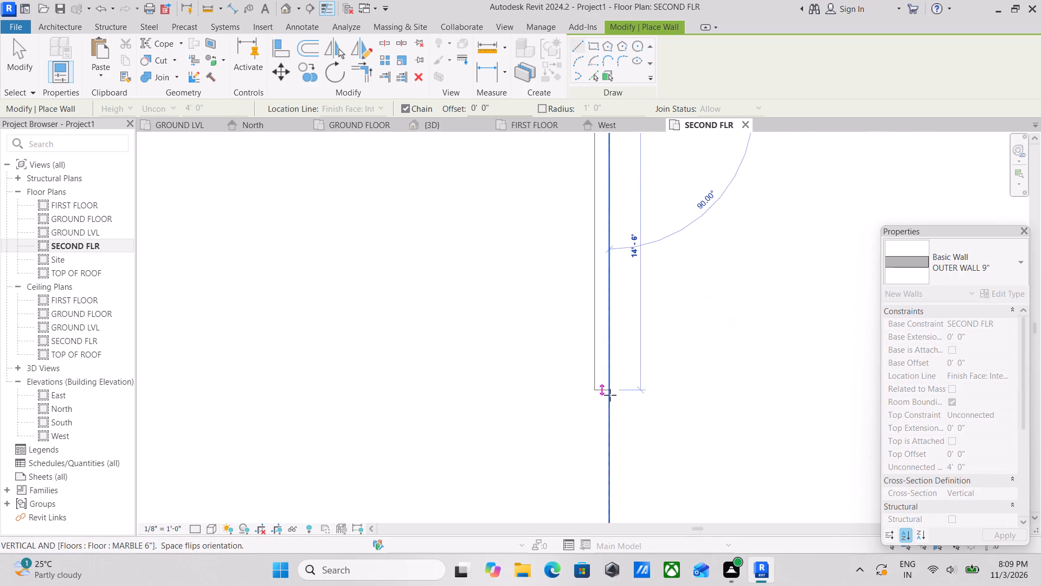
scroll(610, 395, "down", 3)
middle_click_drag(610, 392, 611, 193)
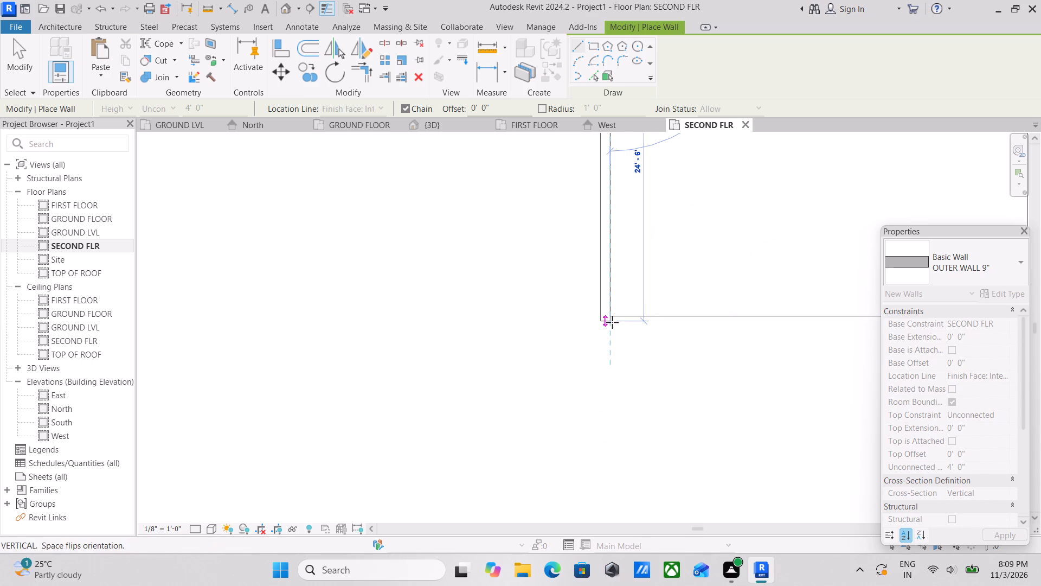
left_click(613, 316)
Continue the wall 32'-3" along the slab's south edge and up the east edge to the building, finishing the parapet.
middle_click_drag(686, 315, 261, 334)
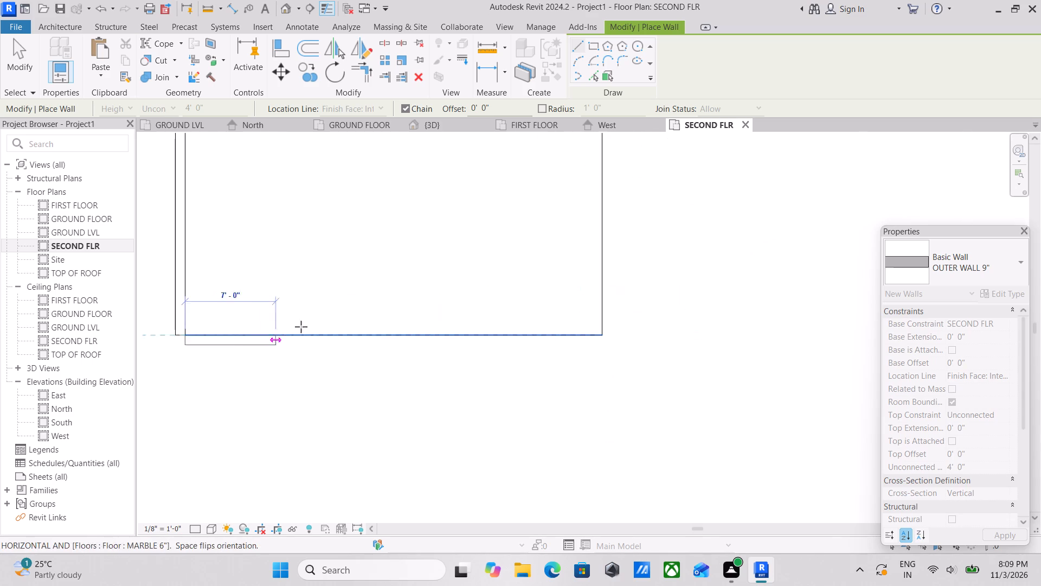
scroll(470, 314, "down", 1)
middle_click_drag(467, 320, 353, 342)
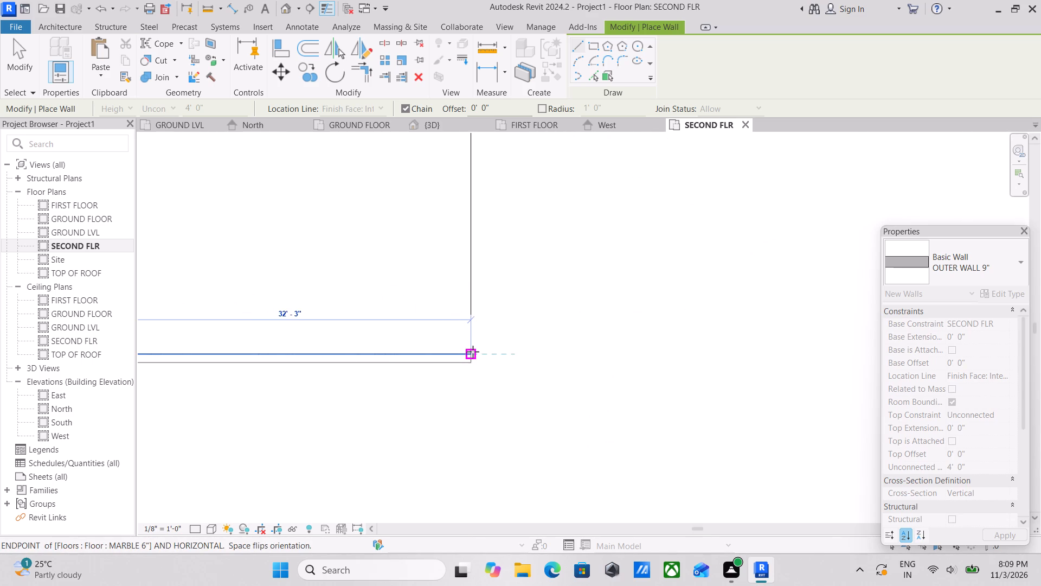
left_click(473, 352)
middle_click_drag(494, 281, 466, 421)
scroll(442, 307, "down", 1)
middle_click_drag(442, 307, 427, 396)
left_click(421, 319)
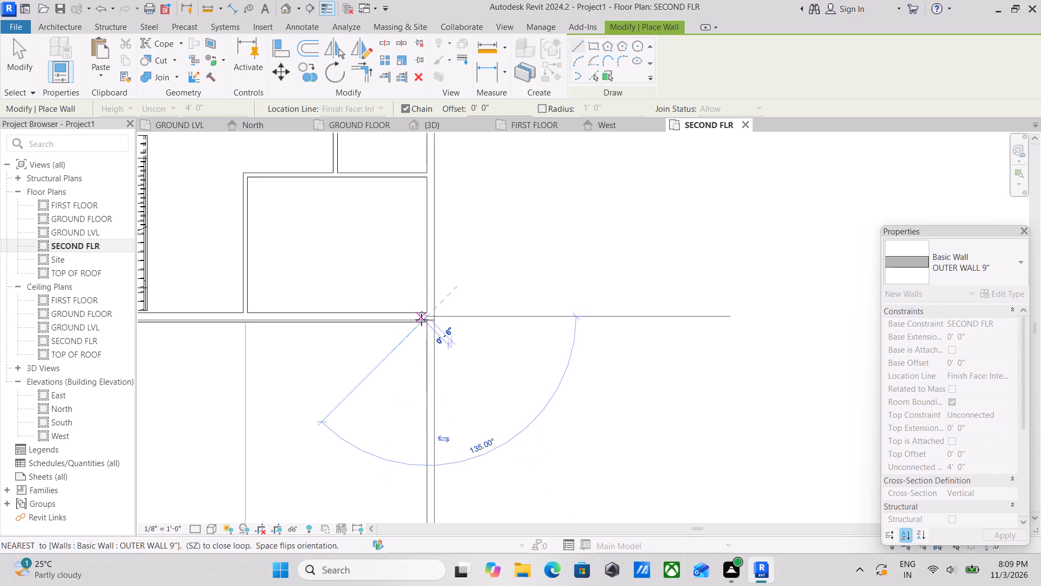
key("Escape")
scroll(451, 365, "down", 4)
key("Escape")
scroll(456, 378, "down", 3)
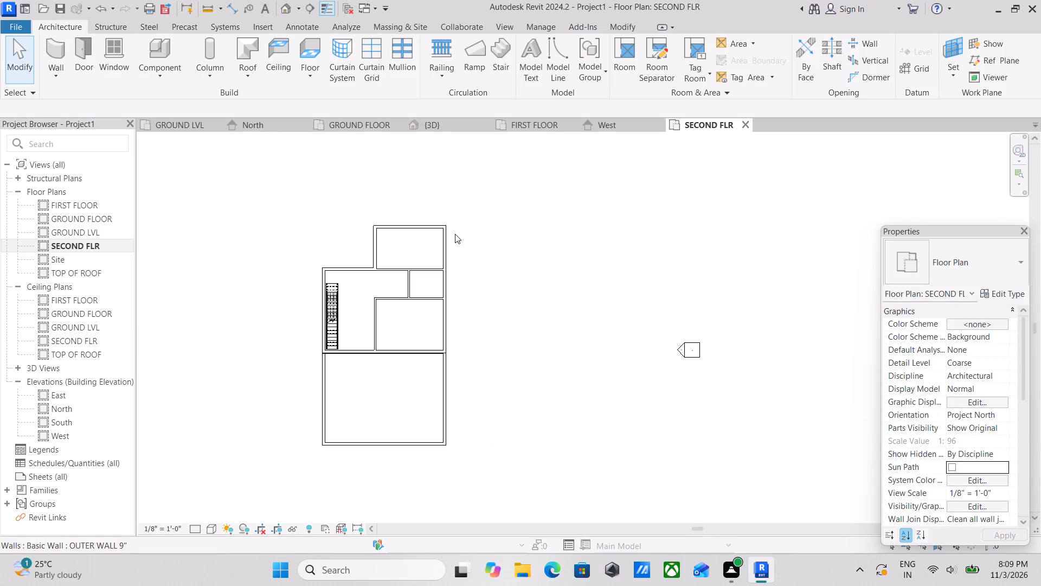
Examine the new parapet walls around the wing terrace in 3D from the side and from above.
left_click(450, 124)
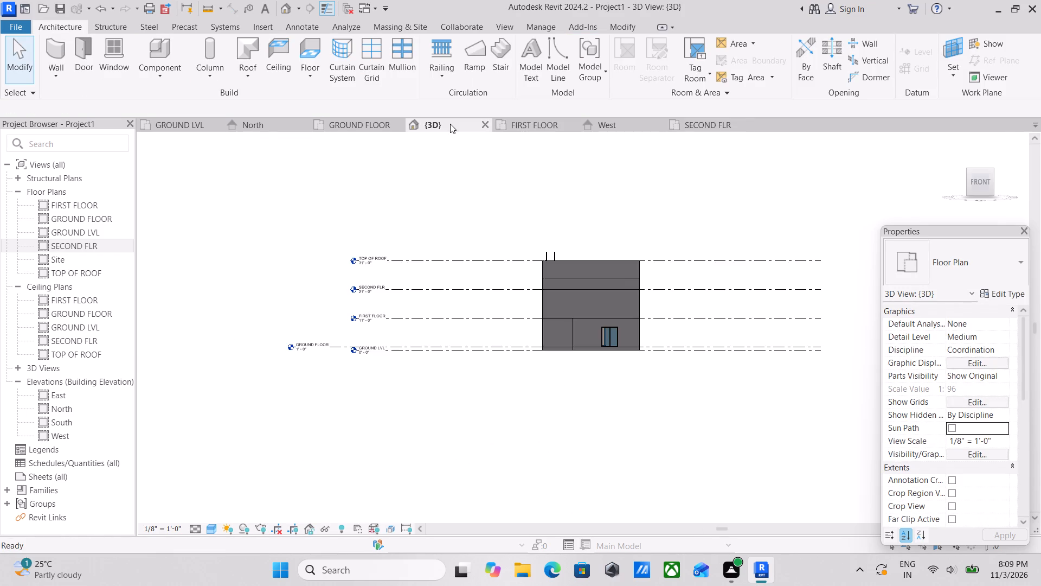
scroll(613, 354, "down", 3)
middle_click_drag(594, 325, 667, 408, "shift")
middle_click_drag(623, 328, 671, 375, "shift")
scroll(567, 284, "up", 6)
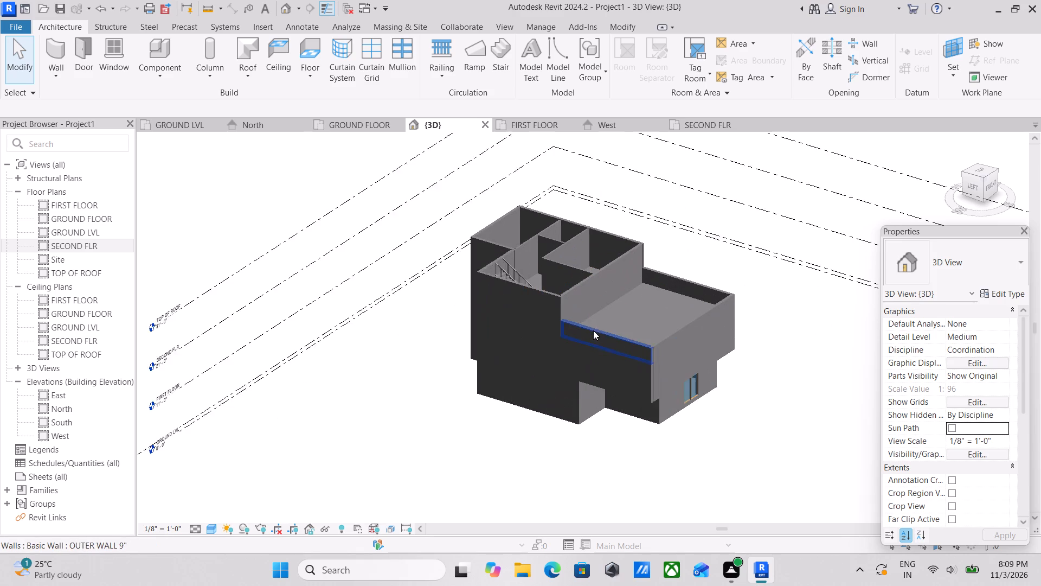
scroll(593, 330, "up", 2)
middle_click_drag(593, 330, 540, 352, "shift")
middle_click_drag(565, 339, 614, 426, "shift")
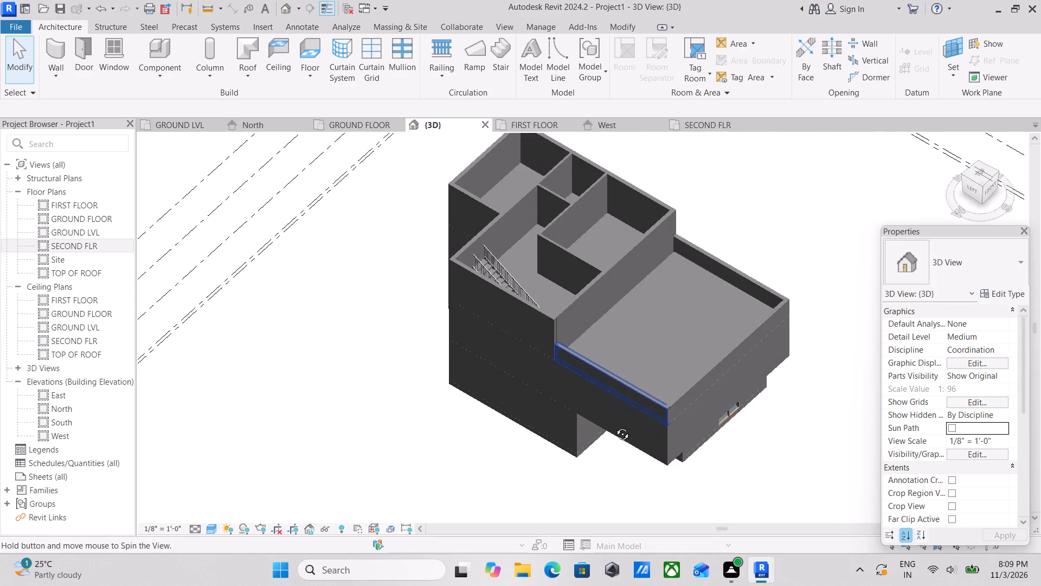
middle_click_drag(614, 426, 536, 429, "shift")
scroll(551, 429, "up", 1, "shift")
middle_click_drag(624, 345, 653, 402)
scroll(659, 403, "up", 2)
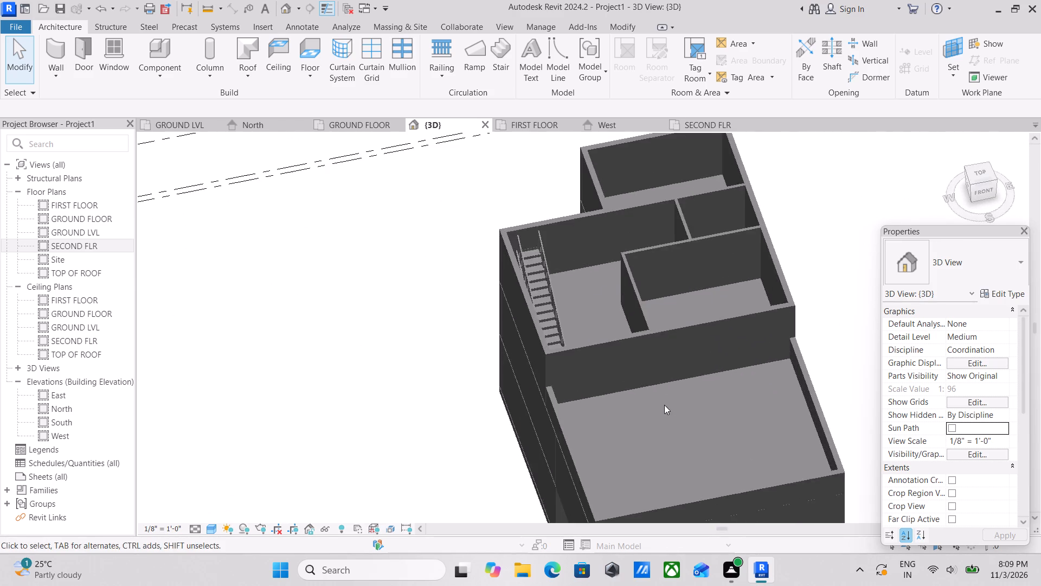
middle_click_drag(666, 406, 701, 427)
scroll(687, 421, "up", 1, "shift")
scroll(700, 422, "down", 2)
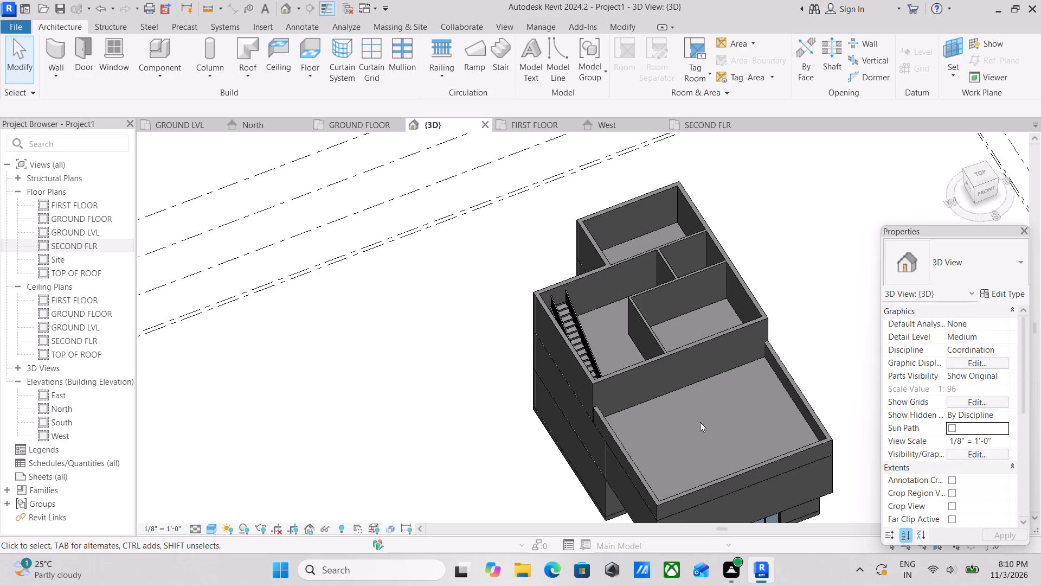
Examine the terrace and the building's exterior in 3D from above, the rear and the west side, including where the parapet meets the building.
scroll(715, 443, "up", 1)
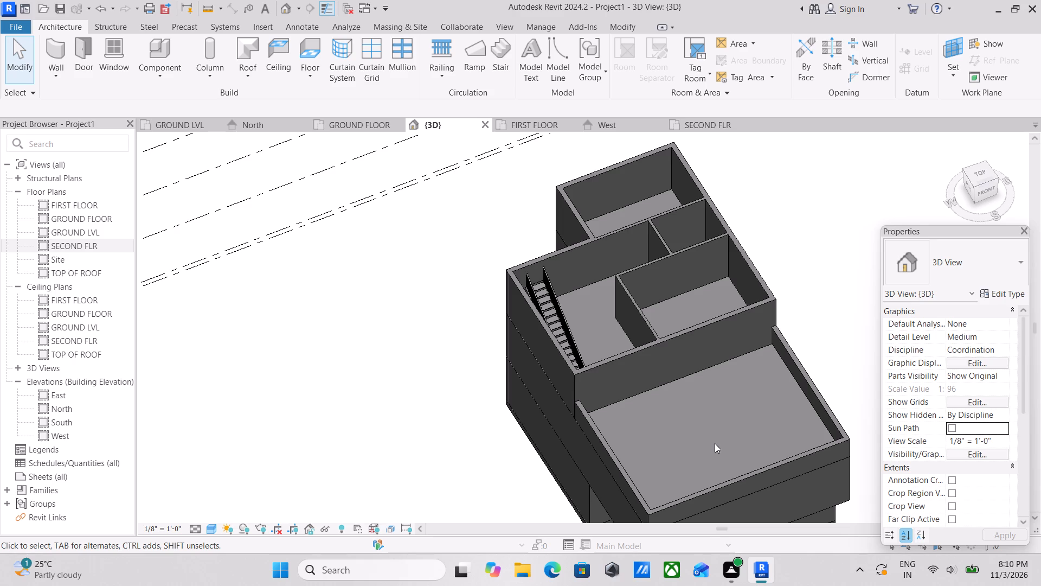
scroll(693, 384, "up", 2)
scroll(698, 374, "down", 2)
middle_click_drag(664, 368, 586, 354)
scroll(605, 375, "up", 1)
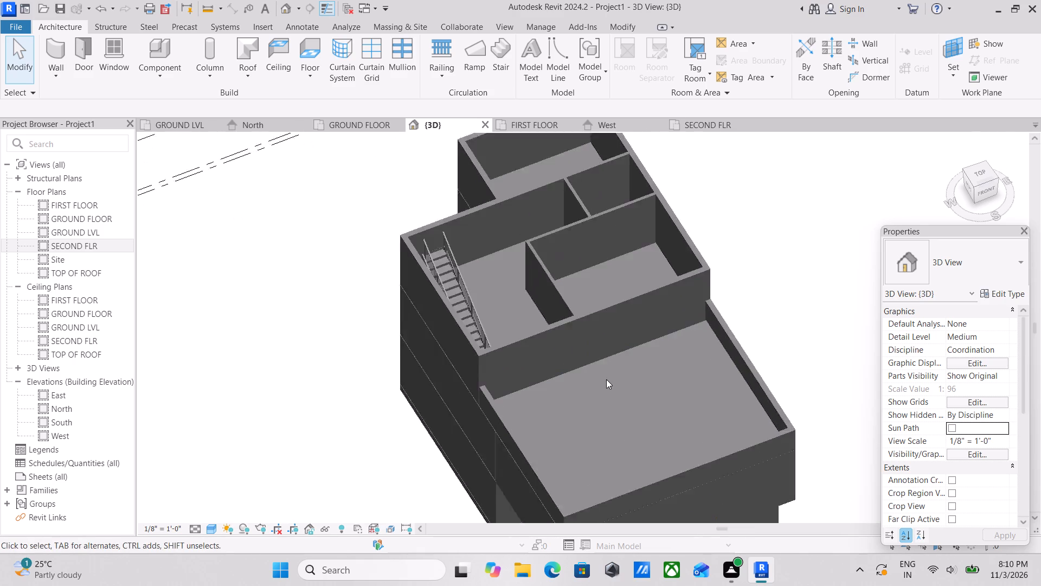
scroll(606, 379, "up", 1)
scroll(606, 381, "down", 2)
middle_click_drag(604, 379, 674, 240)
middle_click_drag(599, 358, 737, 246, "shift")
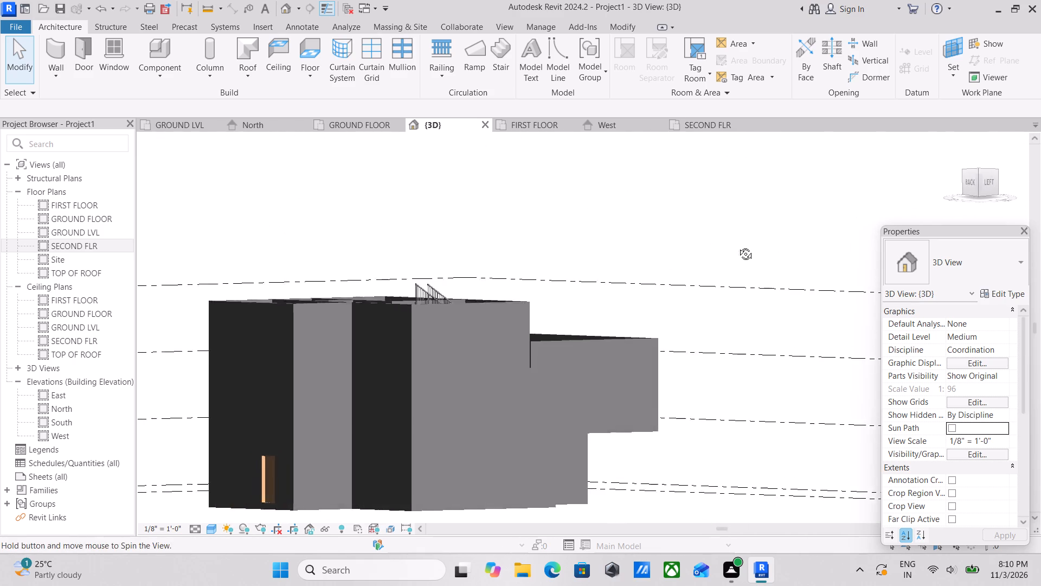
middle_click_drag(737, 246, 738, 254, "shift")
middle_click_drag(729, 273, 428, 408, "shift")
middle_click_drag(455, 397, 600, 349, "shift")
scroll(600, 349, "up", 3)
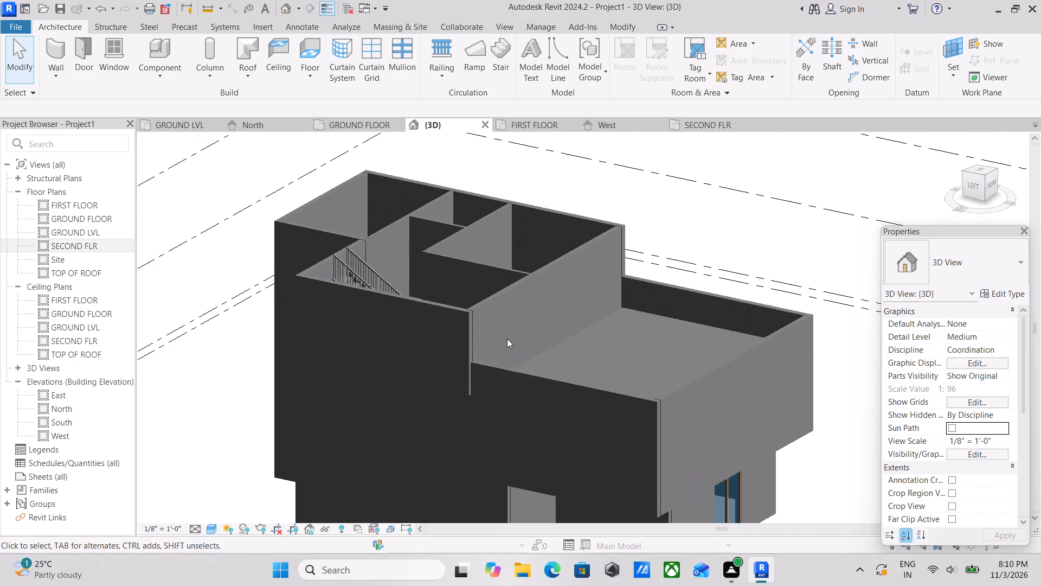
Examine the second-floor rooms and the wall facing the terrace in 3D from above.
middle_click_drag(516, 337, 572, 384)
scroll(571, 383, "up", 2)
middle_click_drag(570, 384, 678, 410, "shift")
scroll(619, 354, "down", 1)
middle_click_drag(609, 350, 478, 450)
scroll(513, 547, "down", 1)
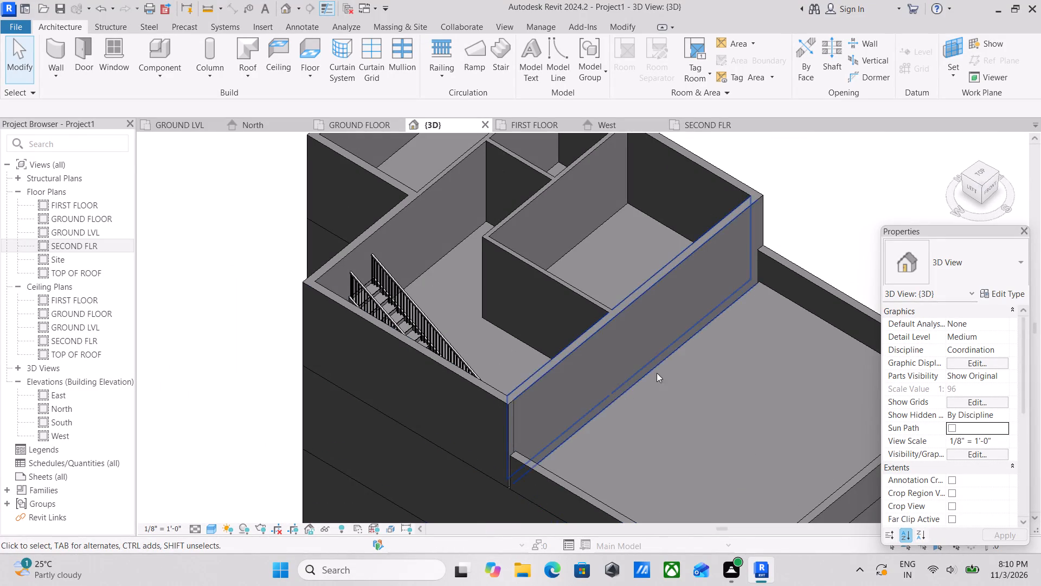
middle_click_drag(657, 373, 646, 439)
Place a 68" x 84" Door-Double-Sliding in the SECOND FLR wall facing the terrace, centred about 8' from the building's east wall.
left_click(686, 125)
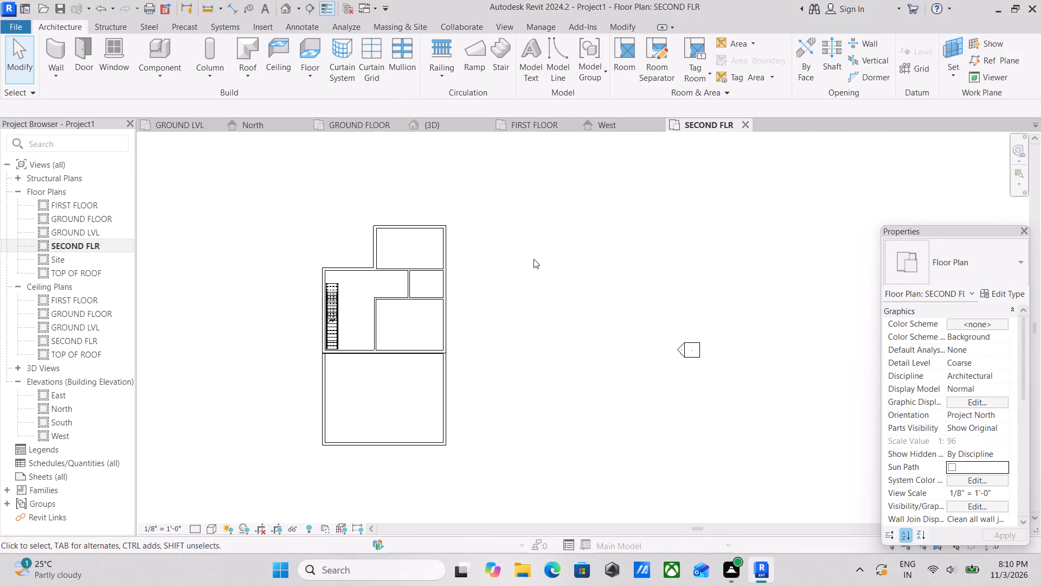
scroll(383, 334, "up", 4)
middle_click_drag(389, 359, 433, 394)
scroll(441, 421, "up", 3)
middle_click_drag(445, 406, 460, 437)
scroll(449, 414, "up", 1)
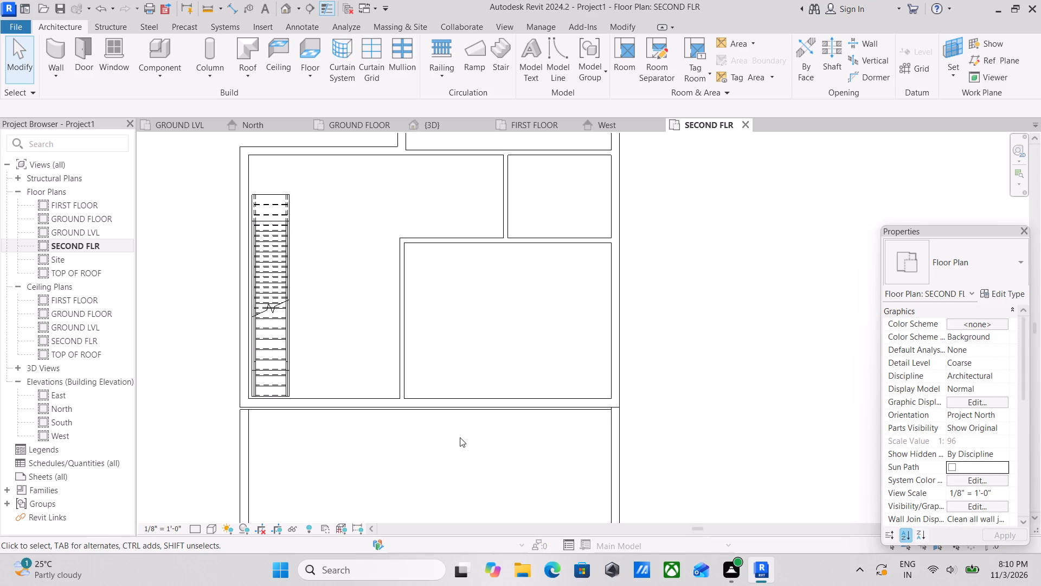
type("wn")
key("Escape")
type("dr")
left_click(983, 273)
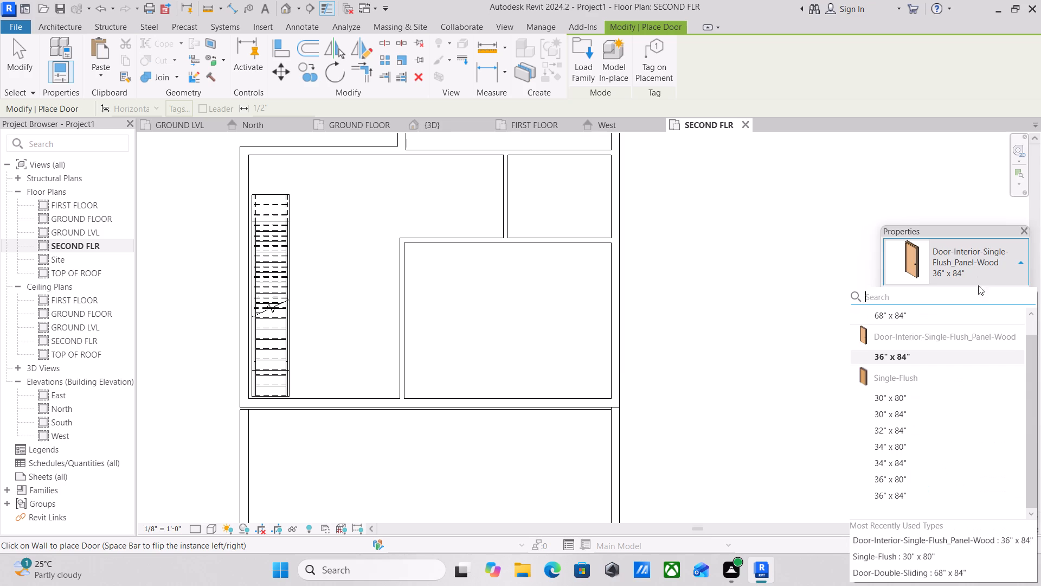
scroll(902, 441, "down", 3)
scroll(901, 425, "up", 1)
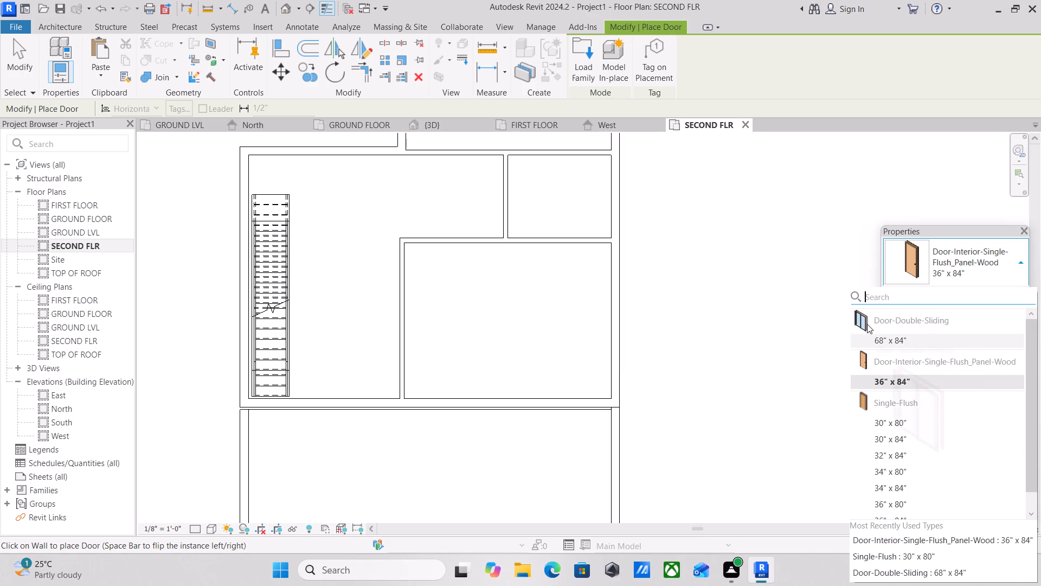
left_click(864, 322)
left_click(889, 337)
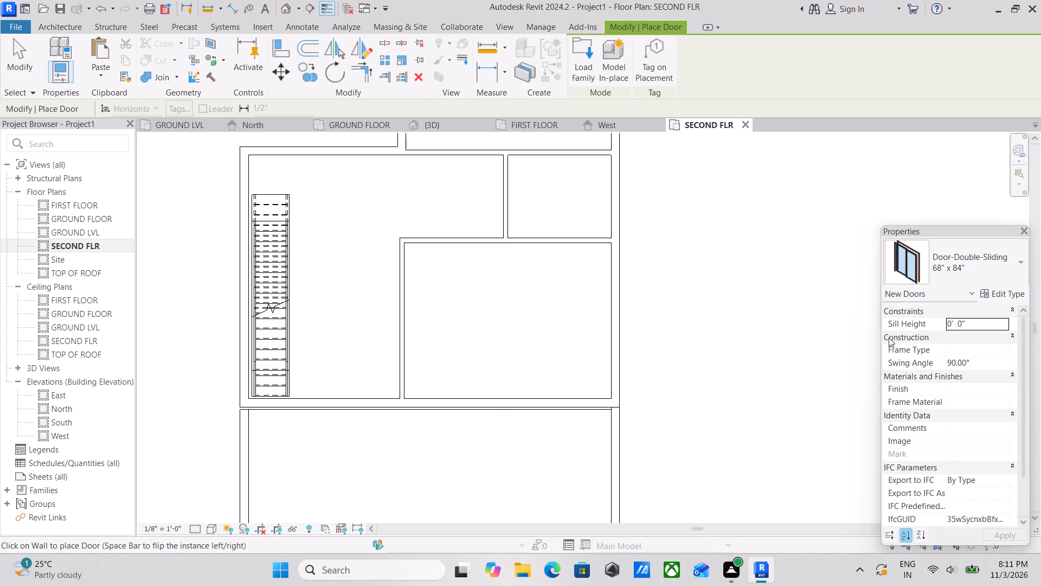
scroll(516, 411, "up", 2)
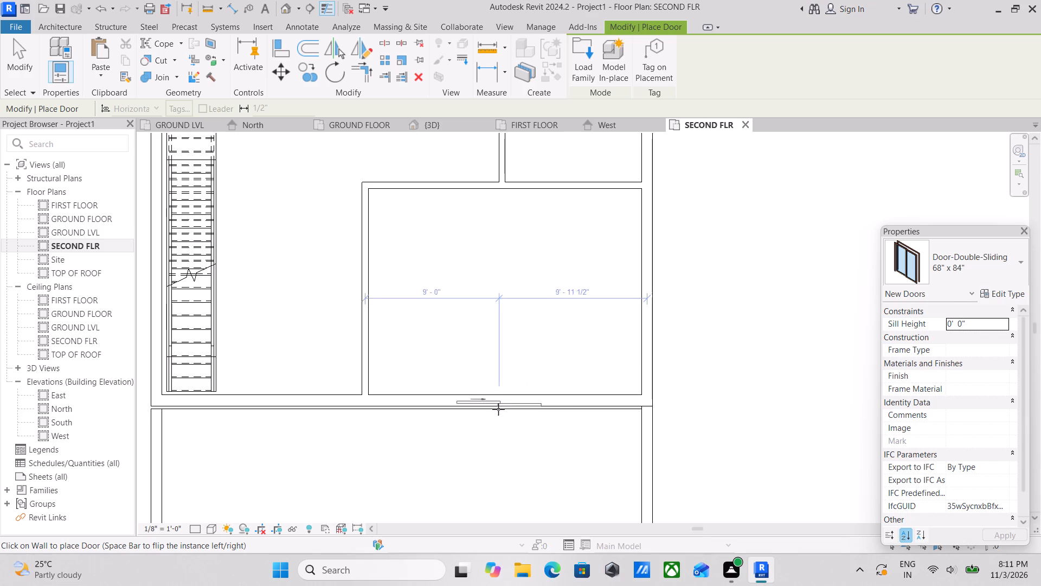
scroll(512, 408, "up", 5)
left_click(536, 403)
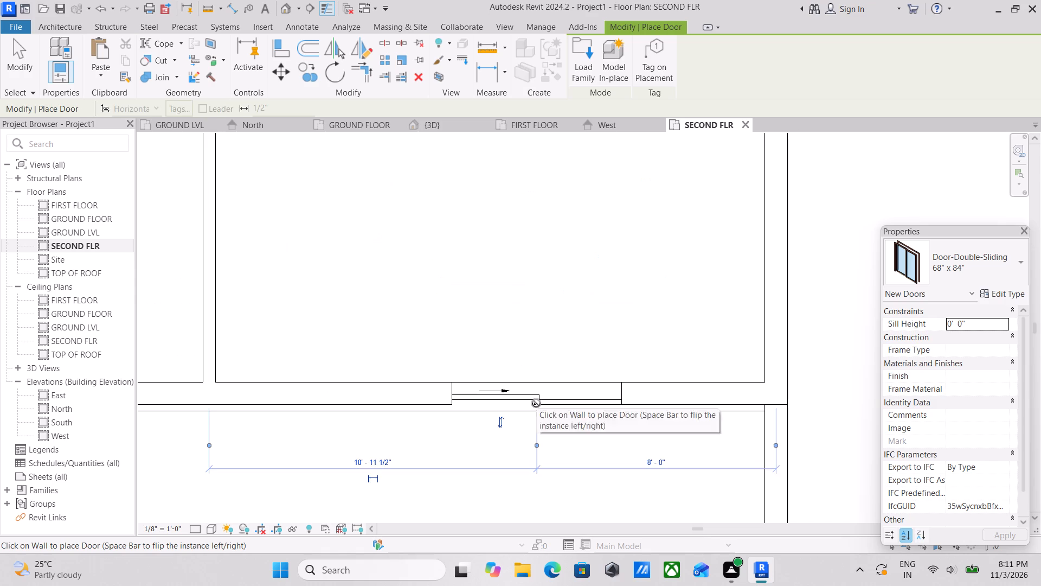
scroll(536, 403, "down", 3)
middle_click_drag(536, 403, 544, 412)
key("Escape")
key("Escape")
scroll(545, 403, "down", 2)
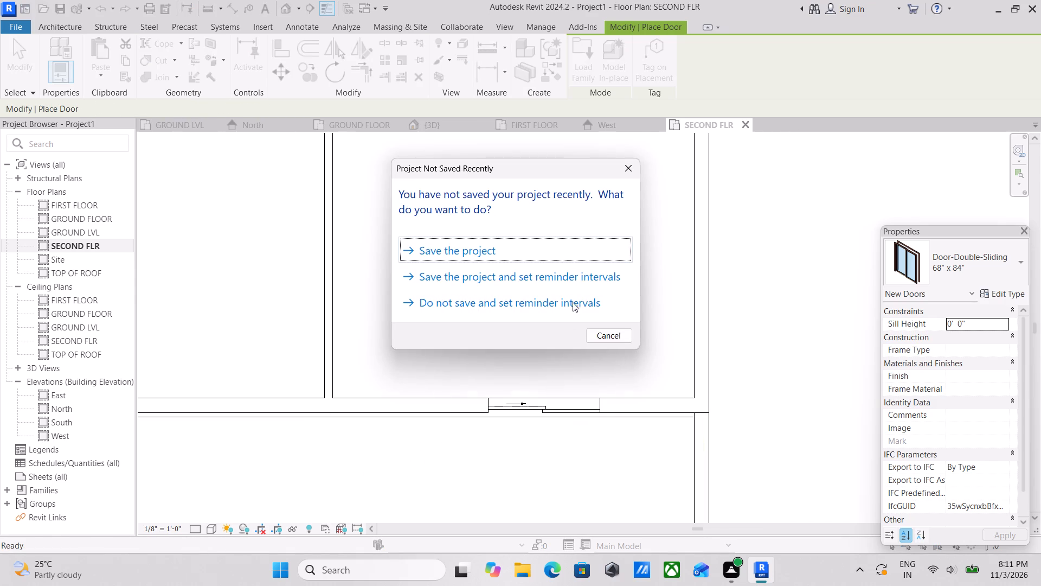
left_click(627, 165)
scroll(598, 269, "down", 3)
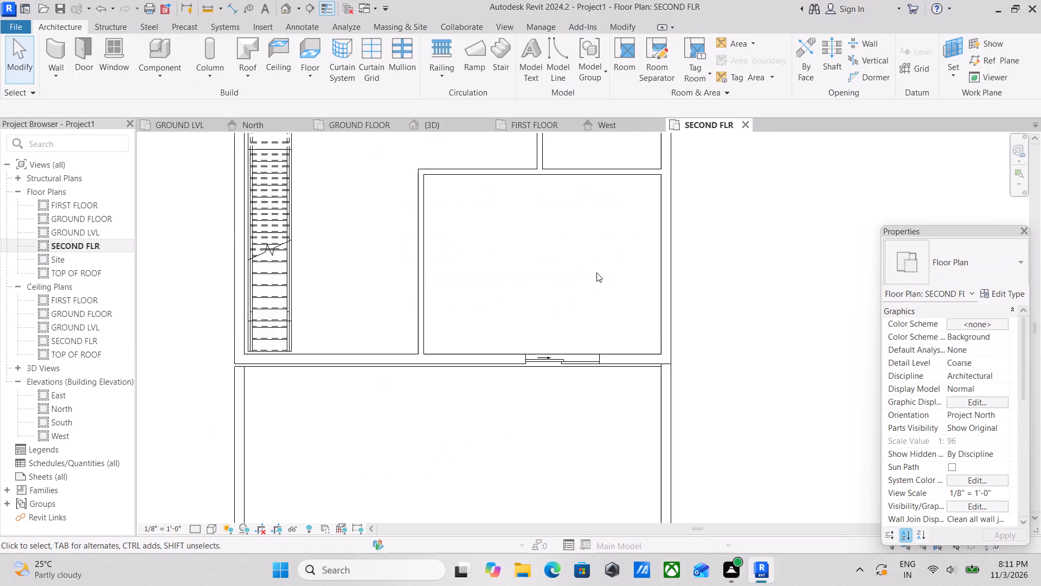
scroll(596, 272, "down", 1)
Examine the new sliding door and the parapet-enclosed terrace in 3D from above and from the front.
left_click(413, 123)
scroll(546, 267, "down", 3)
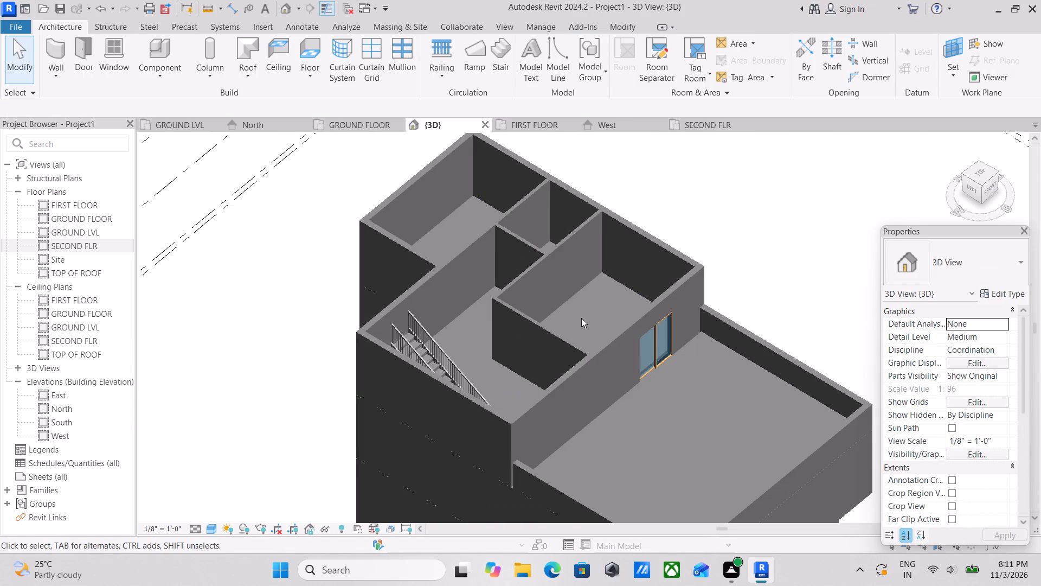
scroll(584, 334, "down", 2)
middle_click_drag(592, 344, 728, 225, "shift")
middle_click_drag(582, 317, 408, 349, "shift")
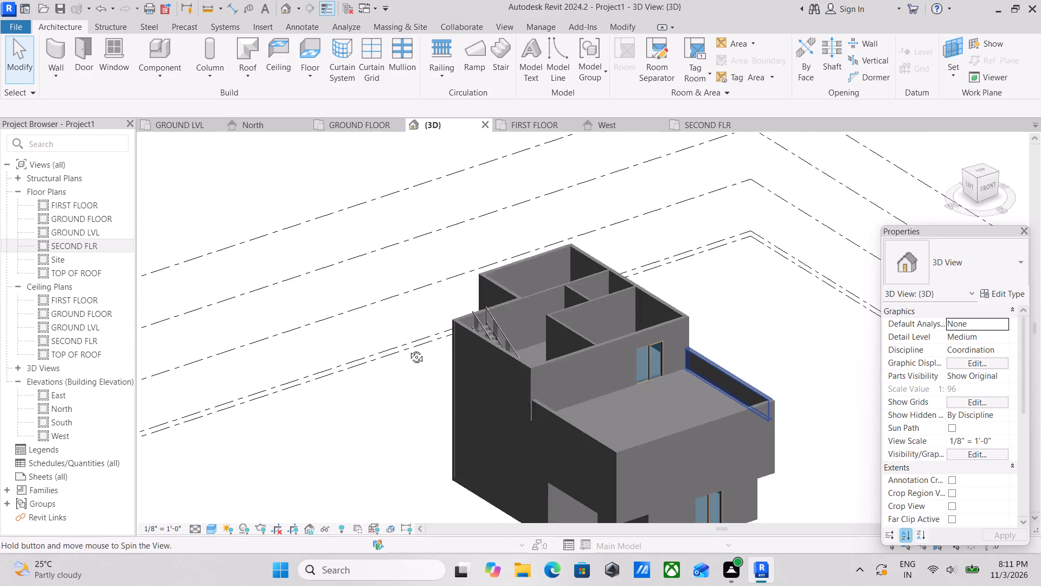
middle_click_drag(408, 349, 410, 349, "shift")
scroll(605, 434, "up", 3)
scroll(621, 387, "up", 1, "shift")
middle_click_drag(621, 387, 568, 366, "shift")
scroll(568, 366, "down", 1)
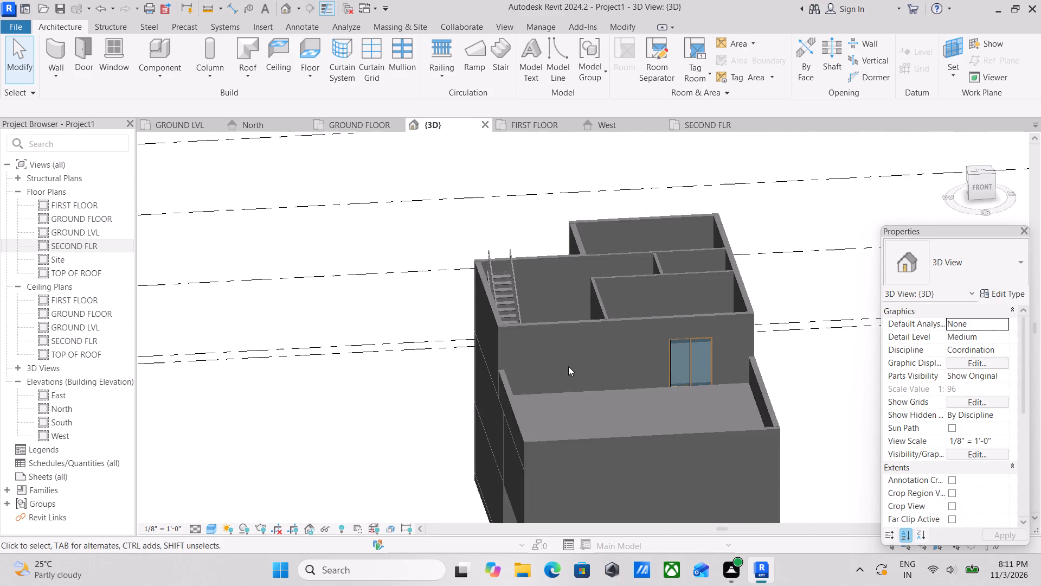
middle_click_drag(569, 366, 598, 410)
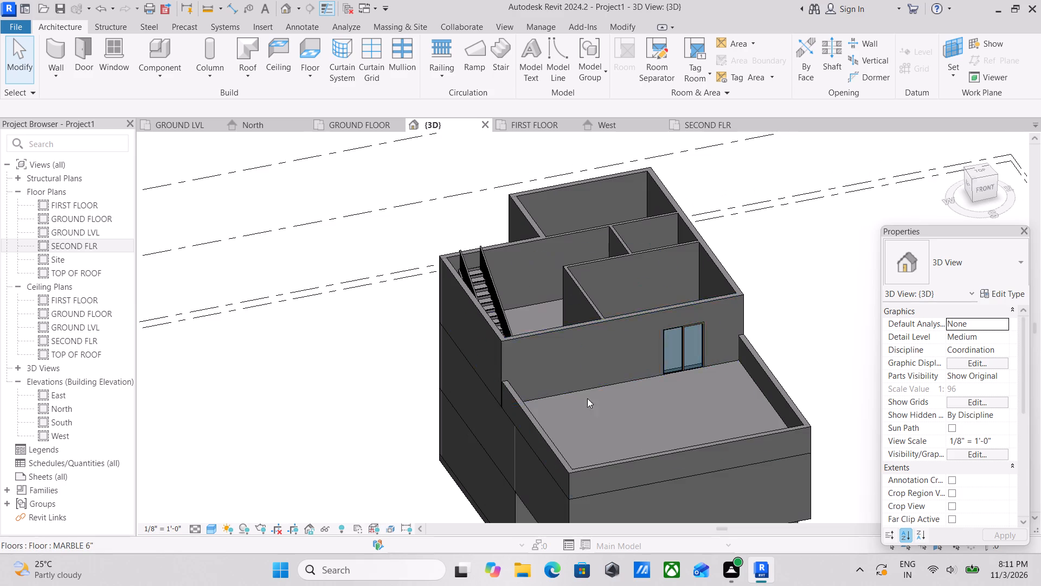
scroll(593, 408, "up", 2)
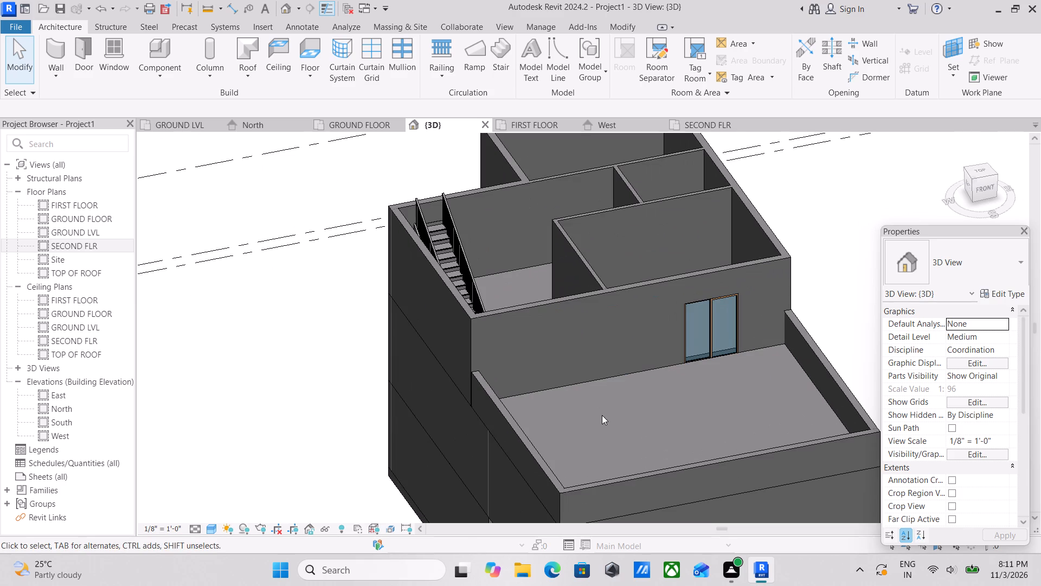
scroll(602, 415, "down", 2)
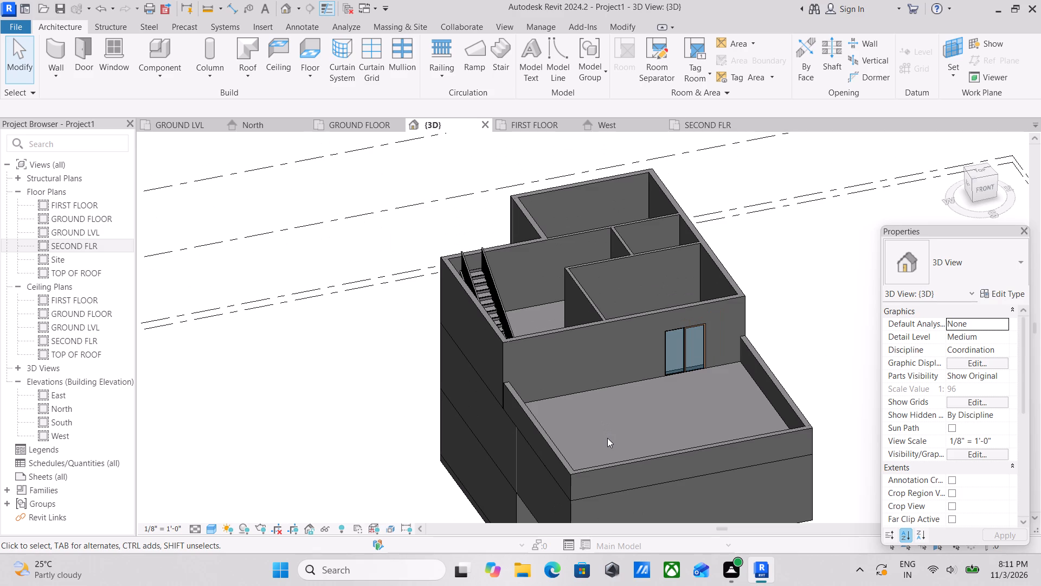
scroll(607, 438, "up", 2)
scroll(607, 438, "down", 1)
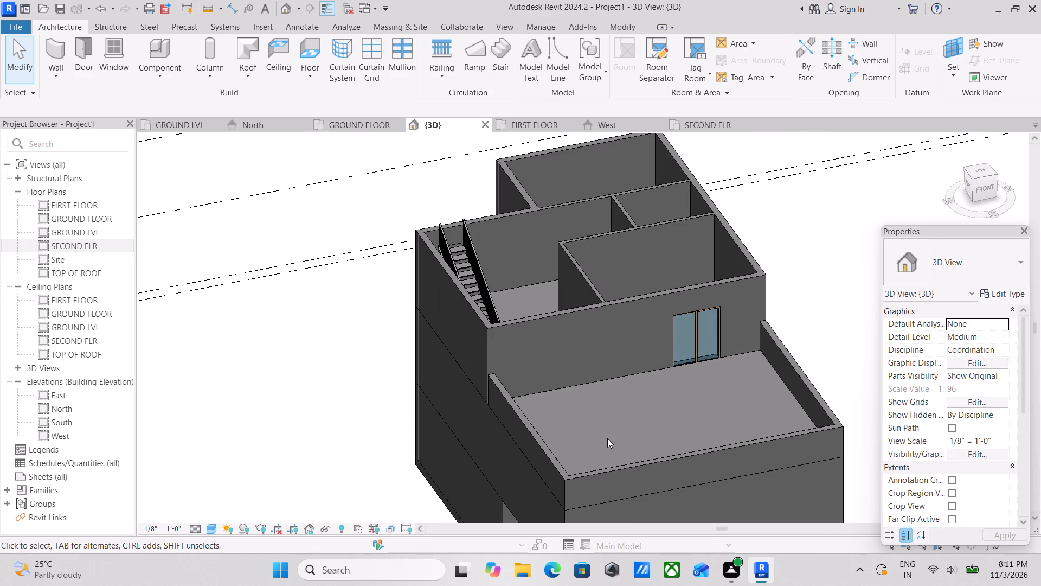
scroll(618, 438, "down", 3)
scroll(620, 441, "up", 2)
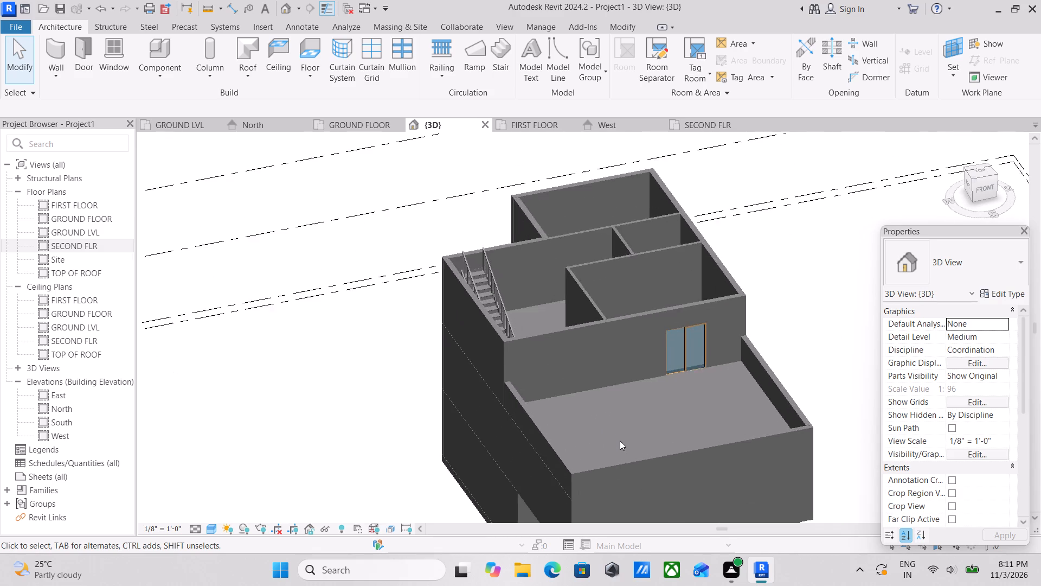
scroll(620, 441, "down", 4)
Examine the whole front of the building in 3D, including the wing's first-floor wall and the ground-floor sliding door.
middle_click_drag(618, 438, 611, 348)
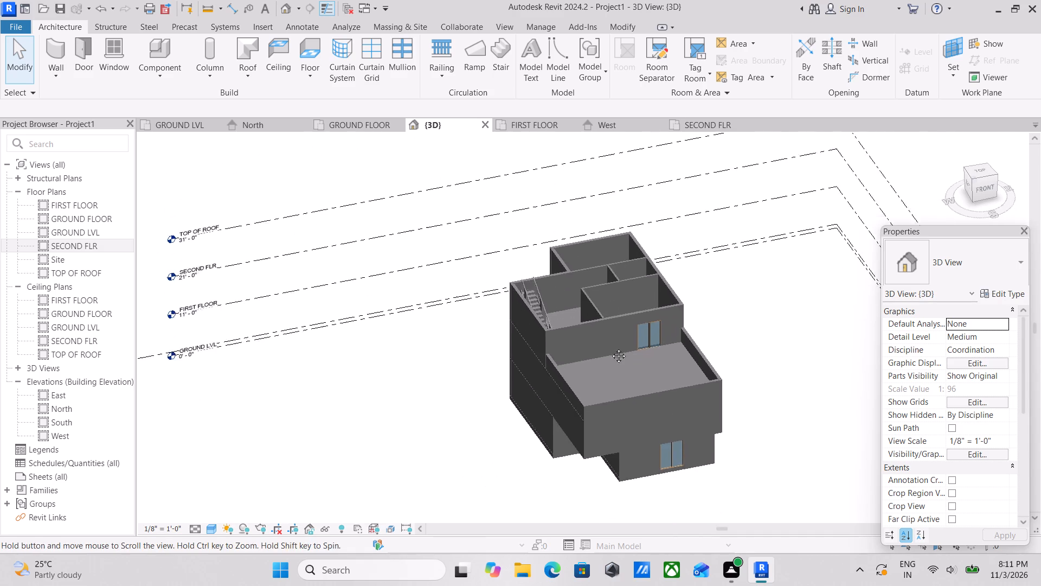
middle_click_drag(611, 348, 612, 342)
scroll(634, 418, "up", 3)
middle_click_drag(650, 418, 627, 286, "shift")
scroll(626, 294, "up", 1)
middle_click_drag(627, 308, 631, 323)
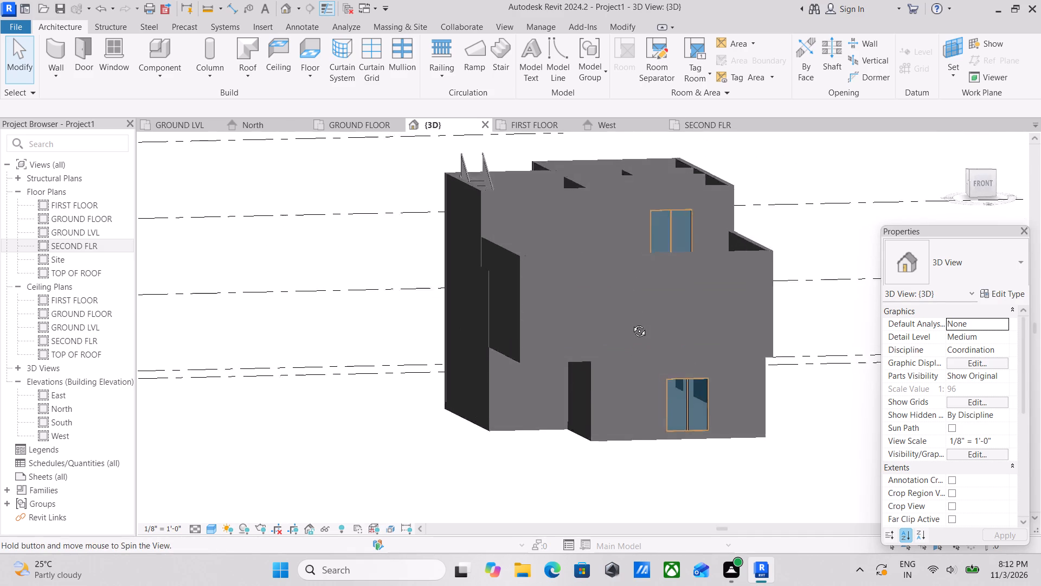
middle_click_drag(631, 323, 618, 356)
middle_click_drag(620, 349, 627, 356, "shift")
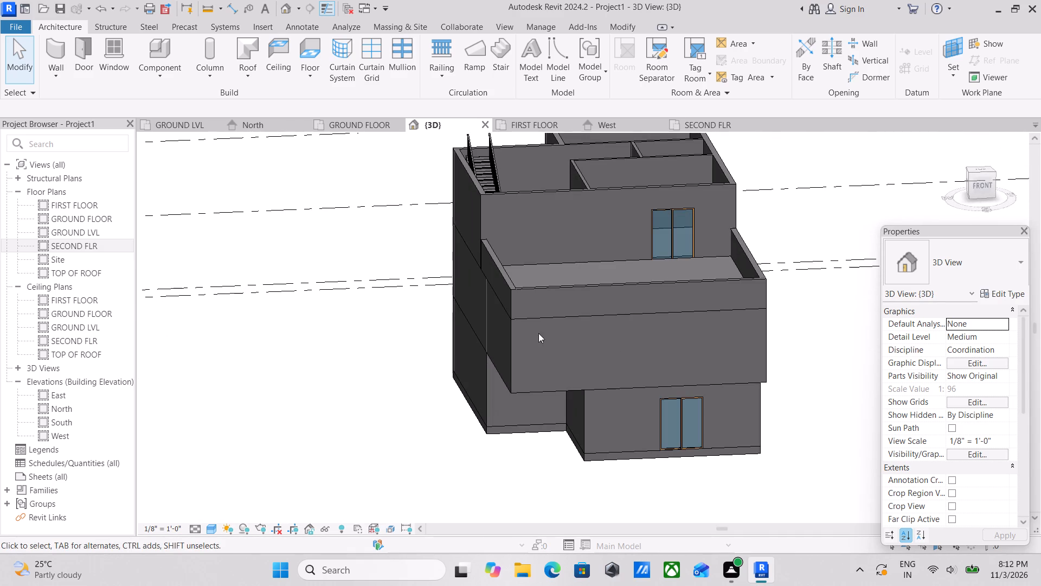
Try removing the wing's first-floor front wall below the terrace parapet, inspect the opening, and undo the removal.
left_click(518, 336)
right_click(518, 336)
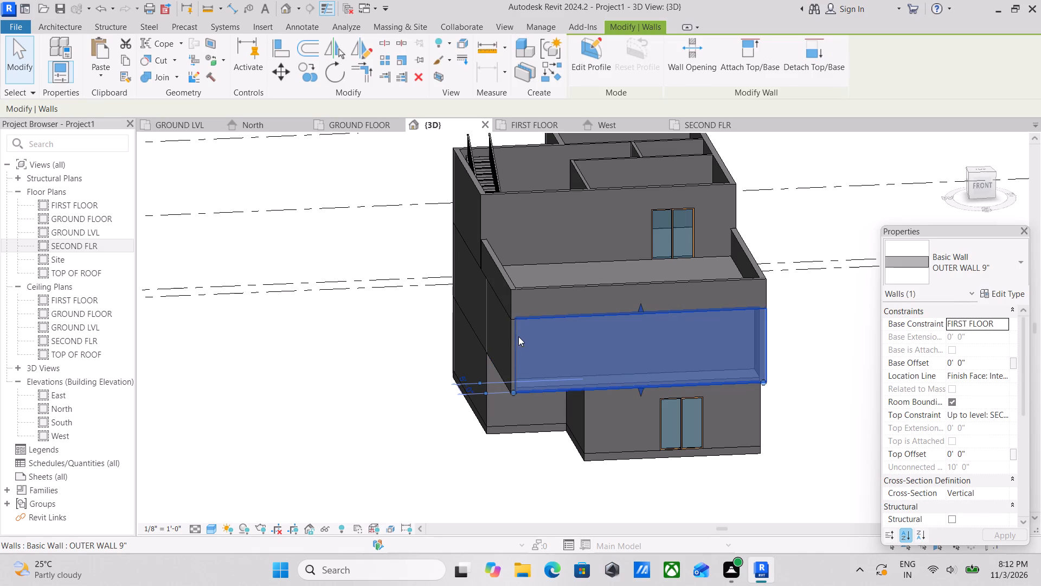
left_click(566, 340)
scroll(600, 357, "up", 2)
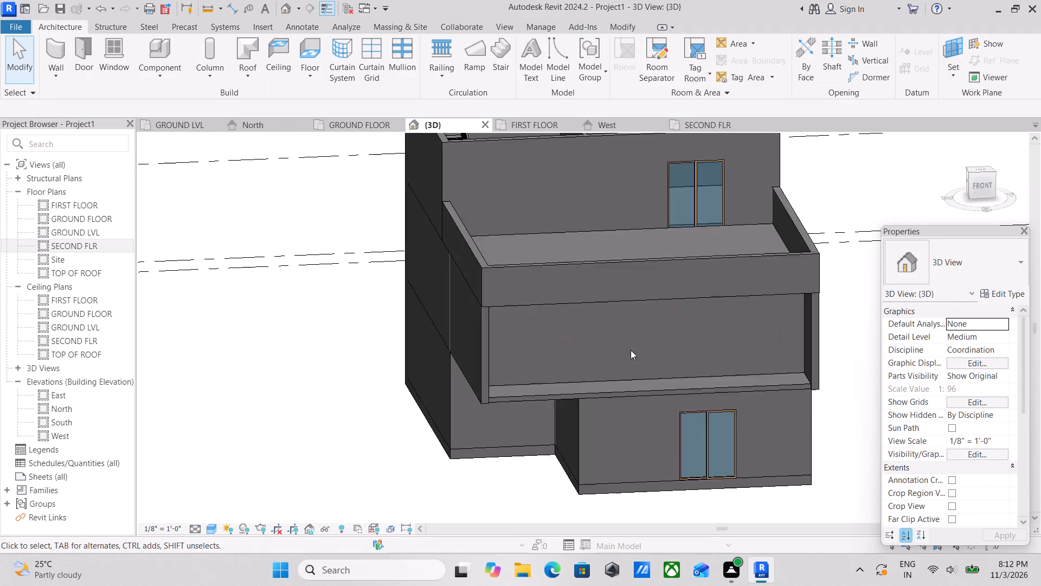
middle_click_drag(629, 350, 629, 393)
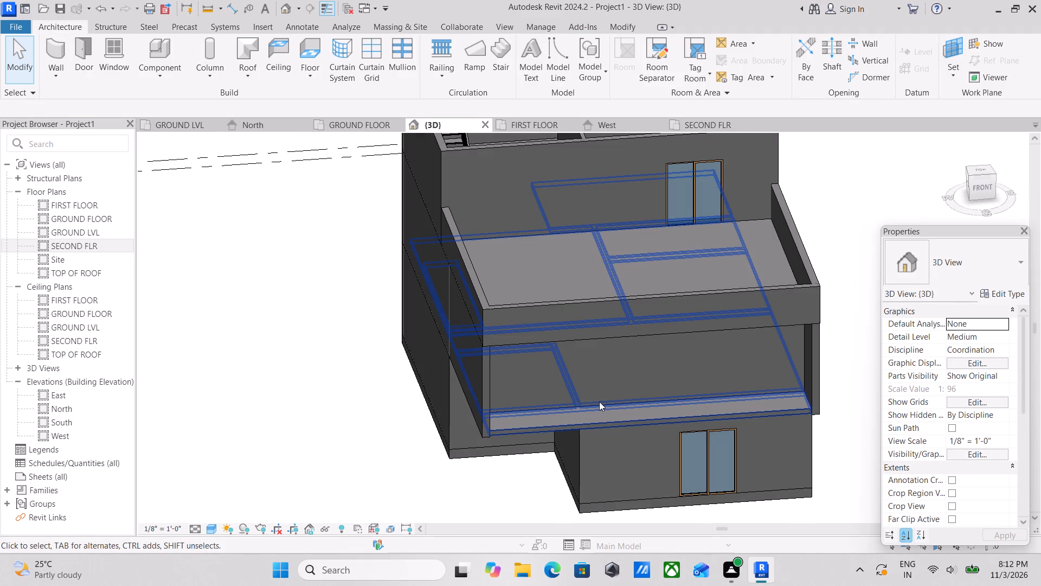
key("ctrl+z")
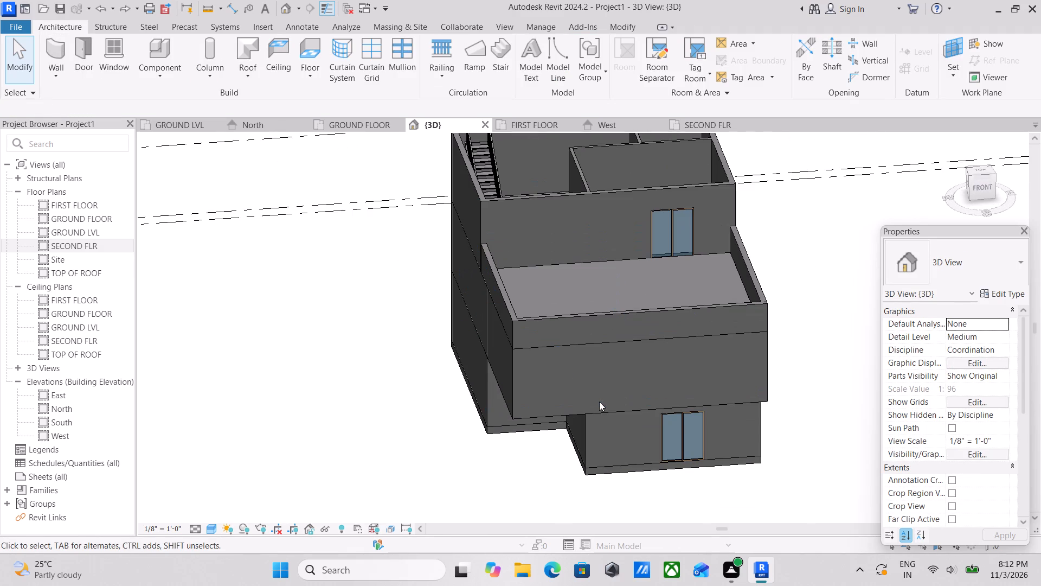
Lower the top of the wing's first-floor front wall to a height of about 4'-1 1/2".
scroll(625, 389, "up", 2)
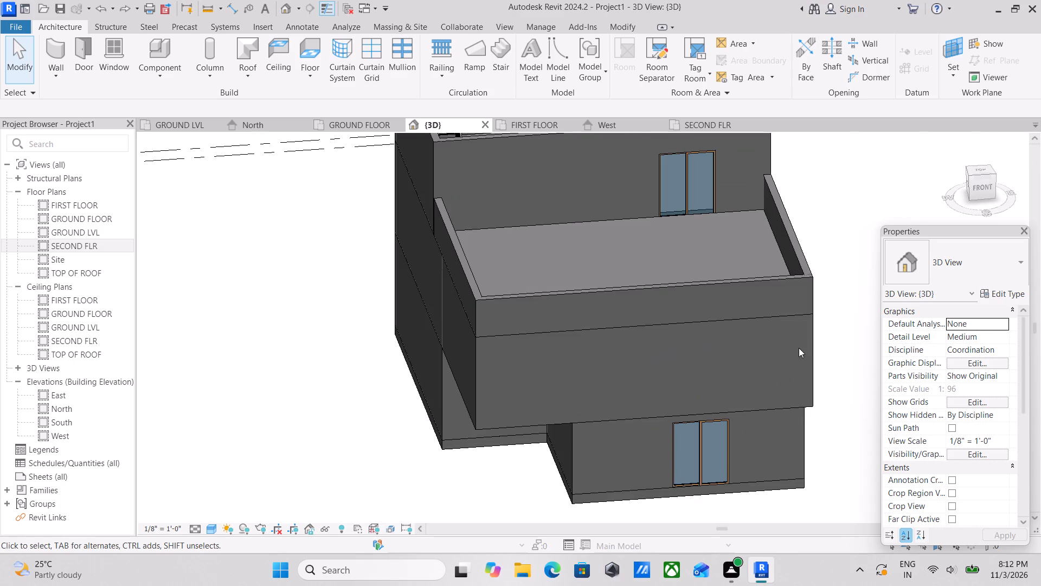
left_click(814, 351)
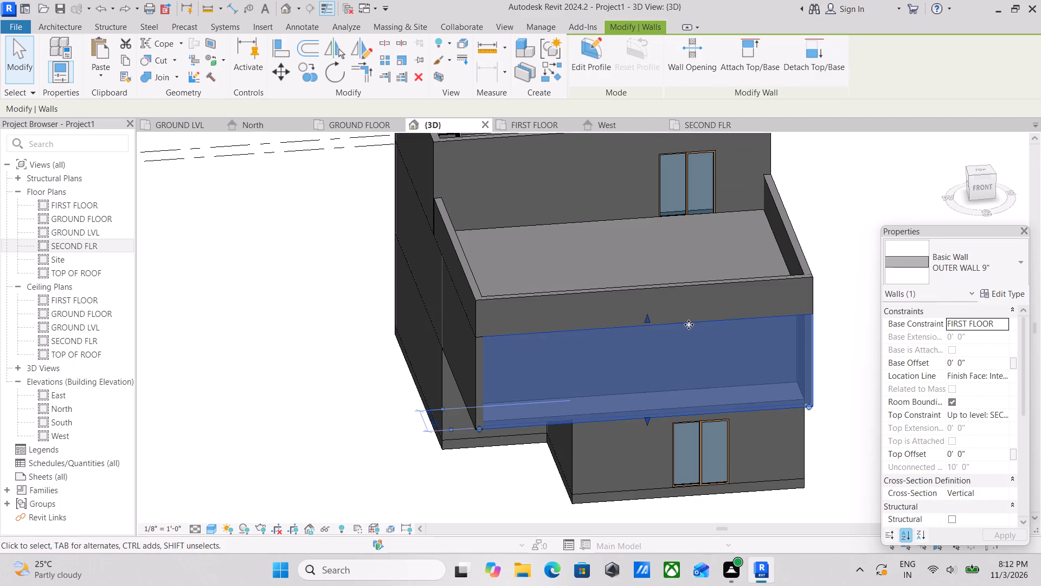
left_click_drag(649, 325, 658, 351)
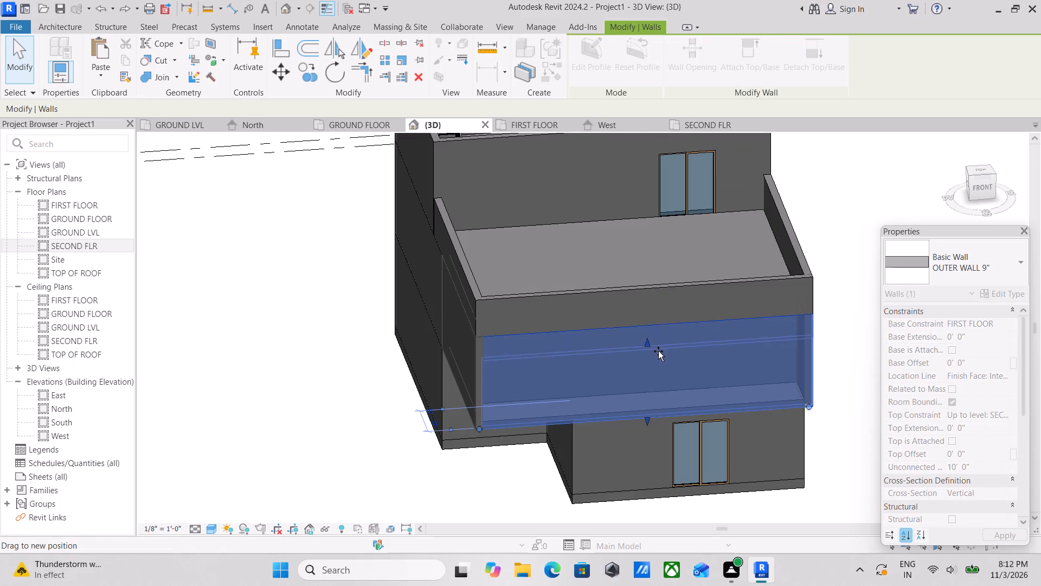
left_click_drag(658, 351, 663, 378)
scroll(682, 381, "up", 2)
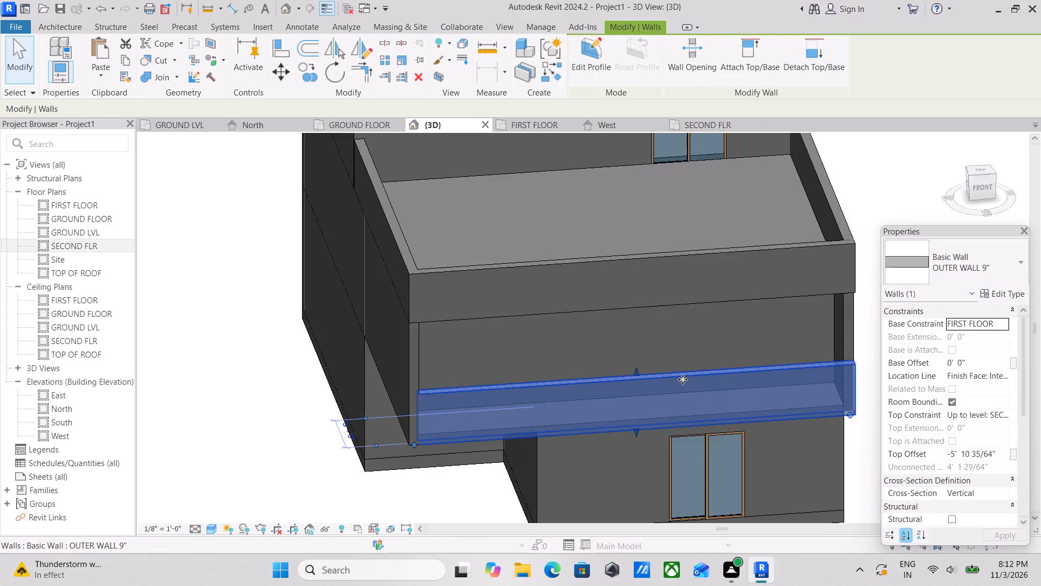
scroll(683, 379, "down", 2)
key("Escape")
scroll(685, 380, "up", 2)
scroll(685, 380, "down", 2)
Lower the top of the short first-floor return wall at the wing's southeast corner to roughly the front wall's height.
middle_click_drag(692, 384, 619, 338, "shift")
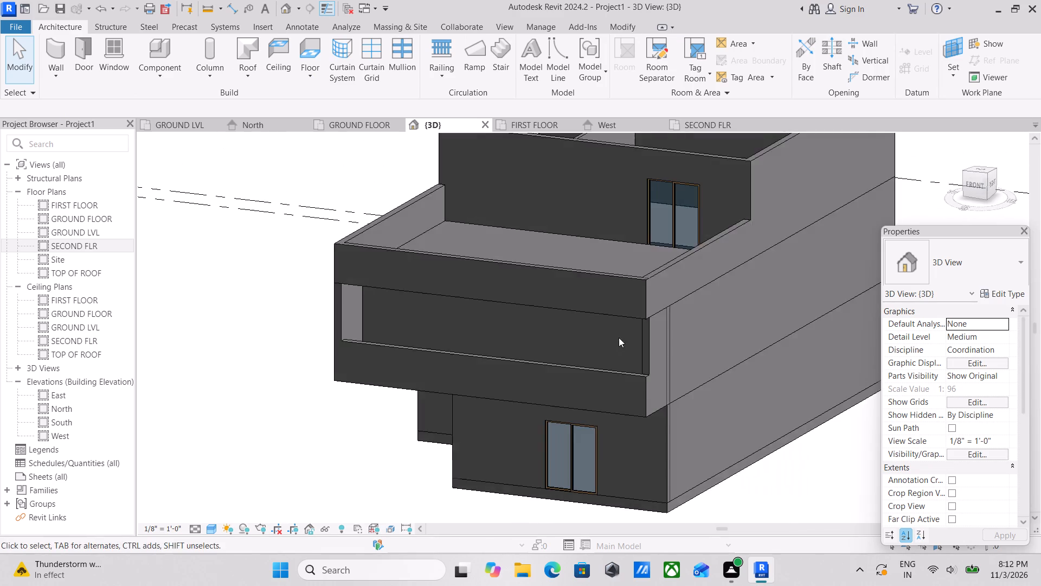
scroll(633, 343, "up", 1)
left_click(650, 343)
scroll(656, 339, "up", 2)
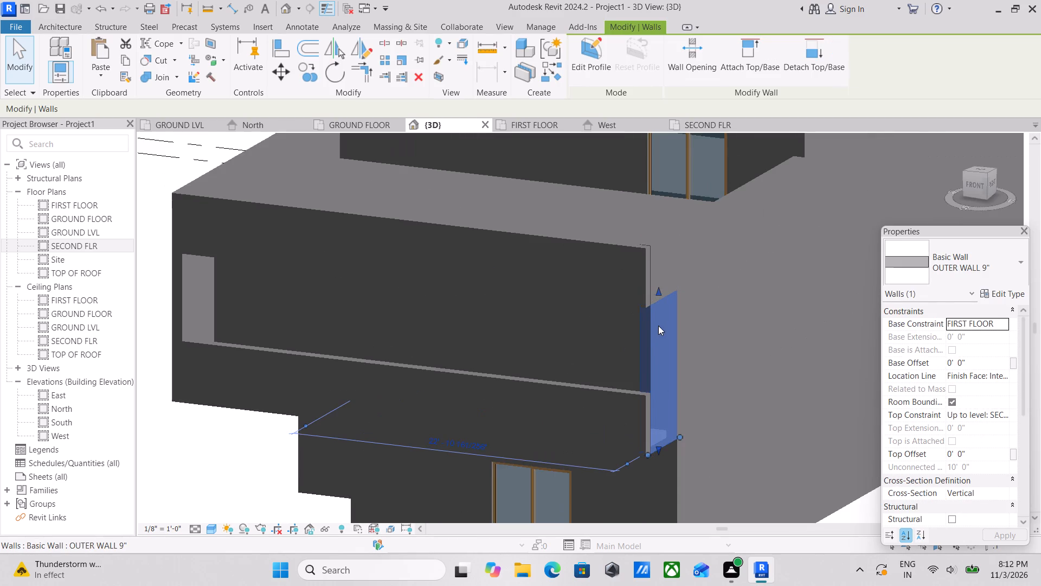
left_click_drag(659, 297, 680, 384)
key("Escape")
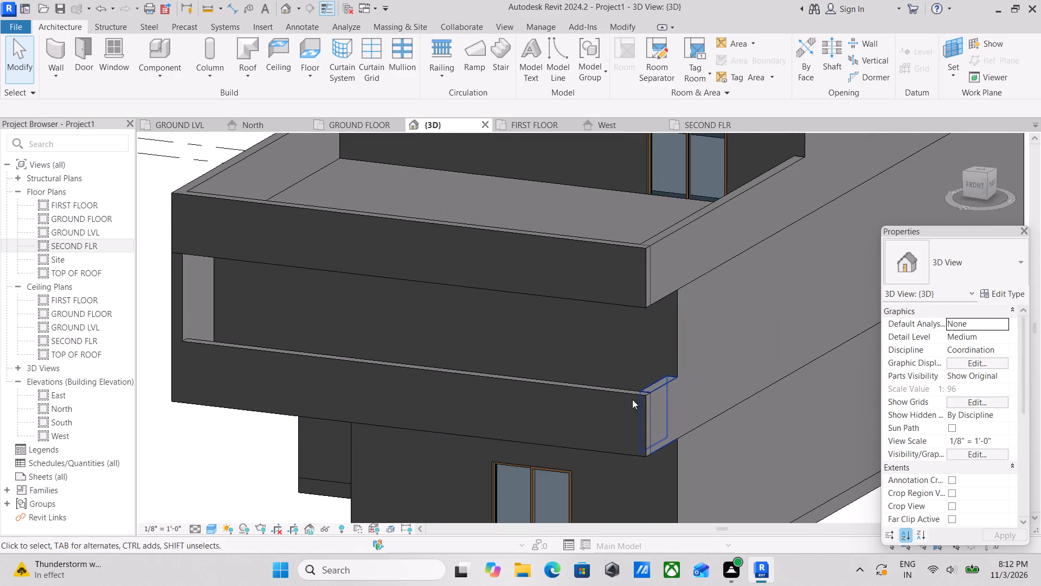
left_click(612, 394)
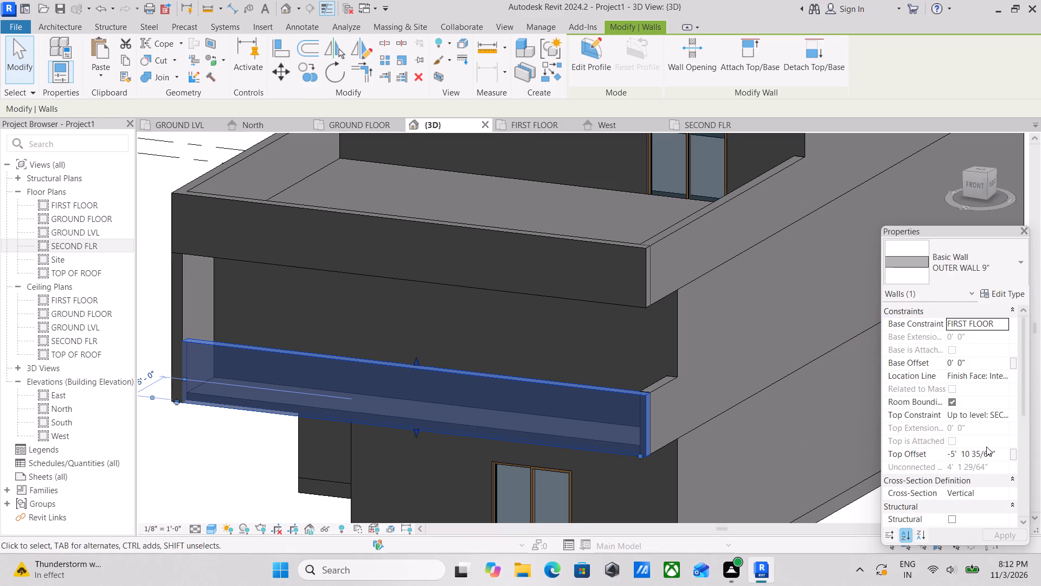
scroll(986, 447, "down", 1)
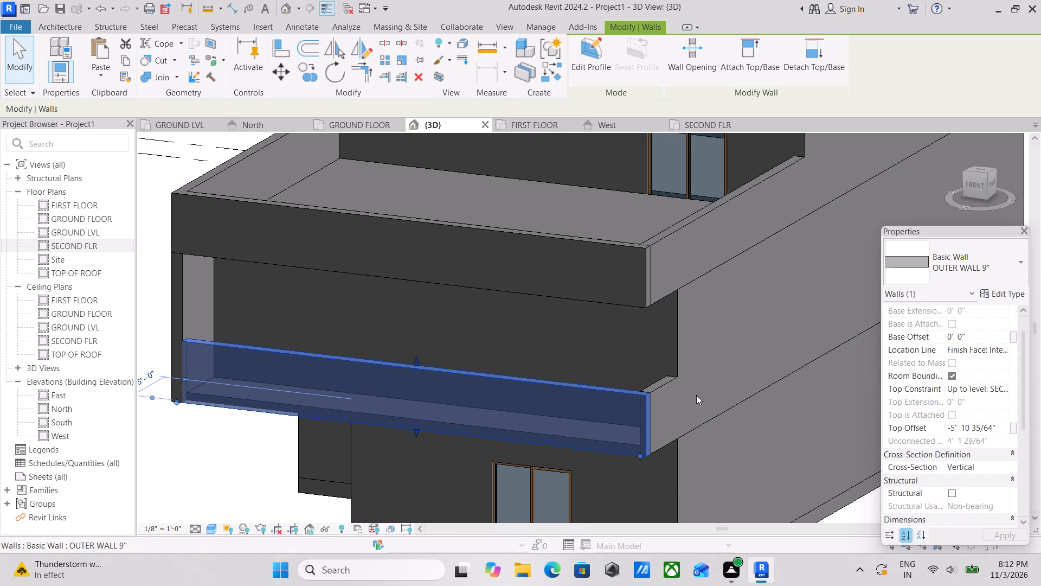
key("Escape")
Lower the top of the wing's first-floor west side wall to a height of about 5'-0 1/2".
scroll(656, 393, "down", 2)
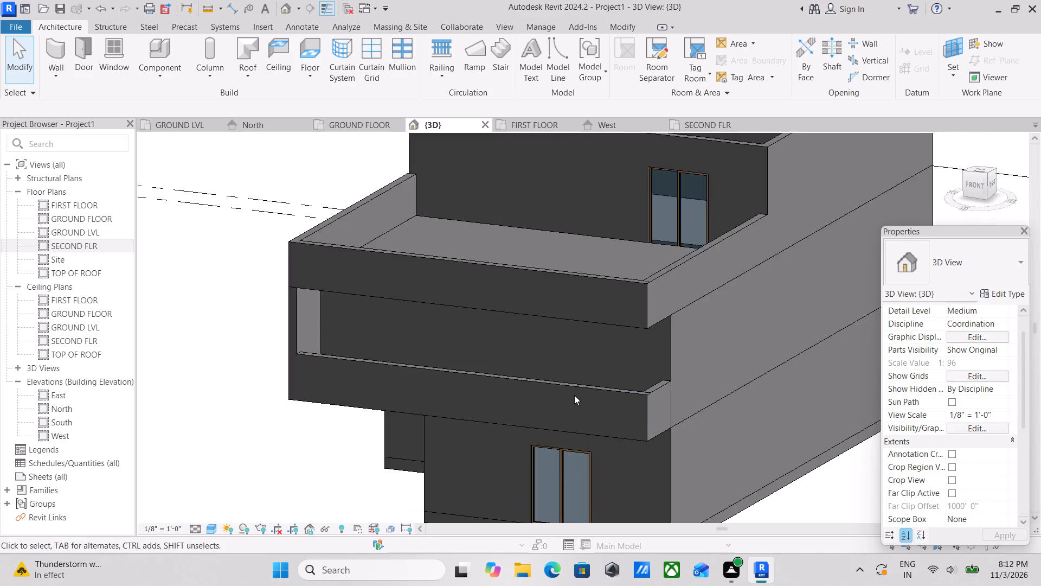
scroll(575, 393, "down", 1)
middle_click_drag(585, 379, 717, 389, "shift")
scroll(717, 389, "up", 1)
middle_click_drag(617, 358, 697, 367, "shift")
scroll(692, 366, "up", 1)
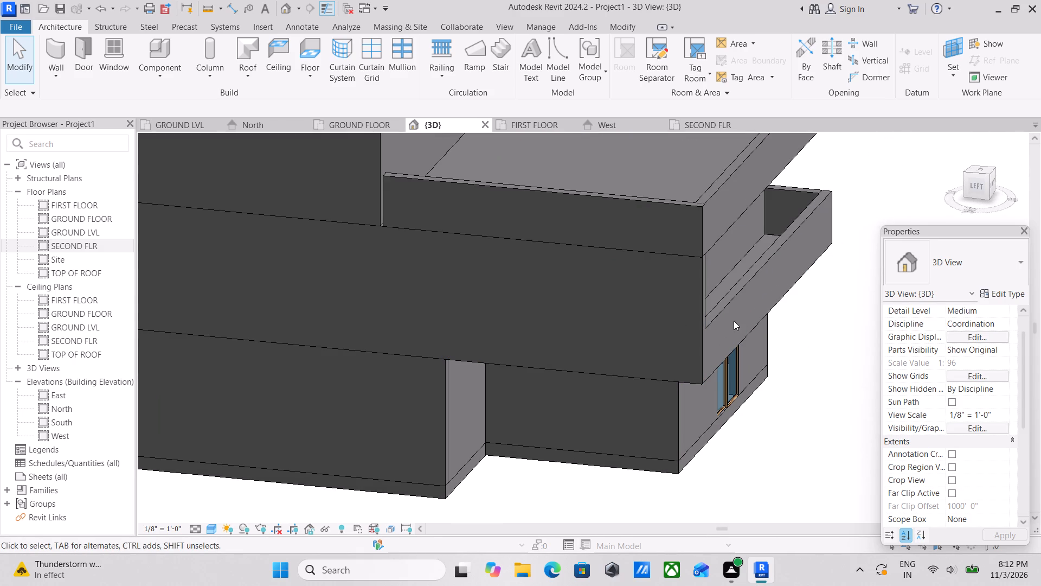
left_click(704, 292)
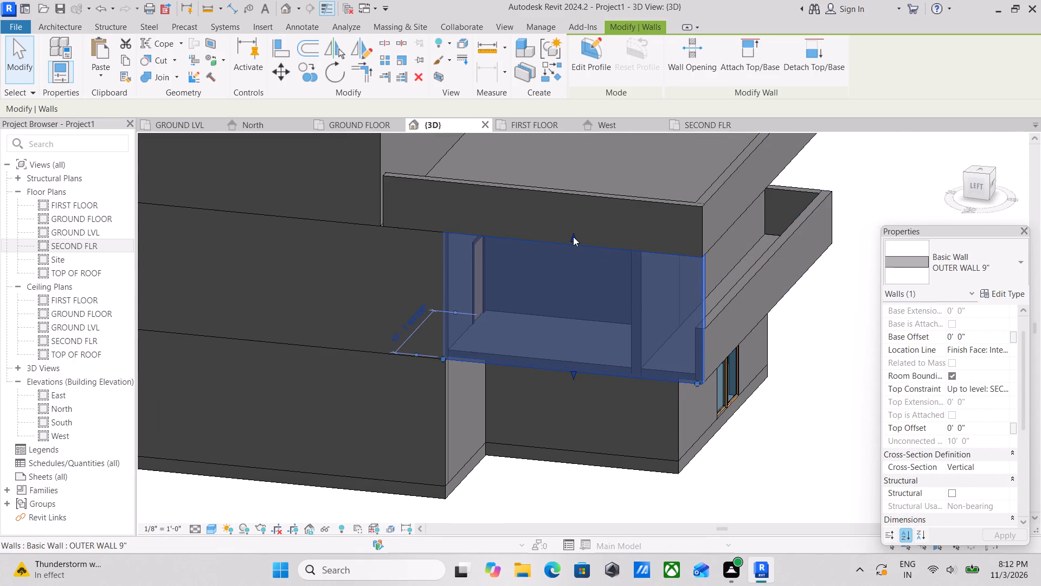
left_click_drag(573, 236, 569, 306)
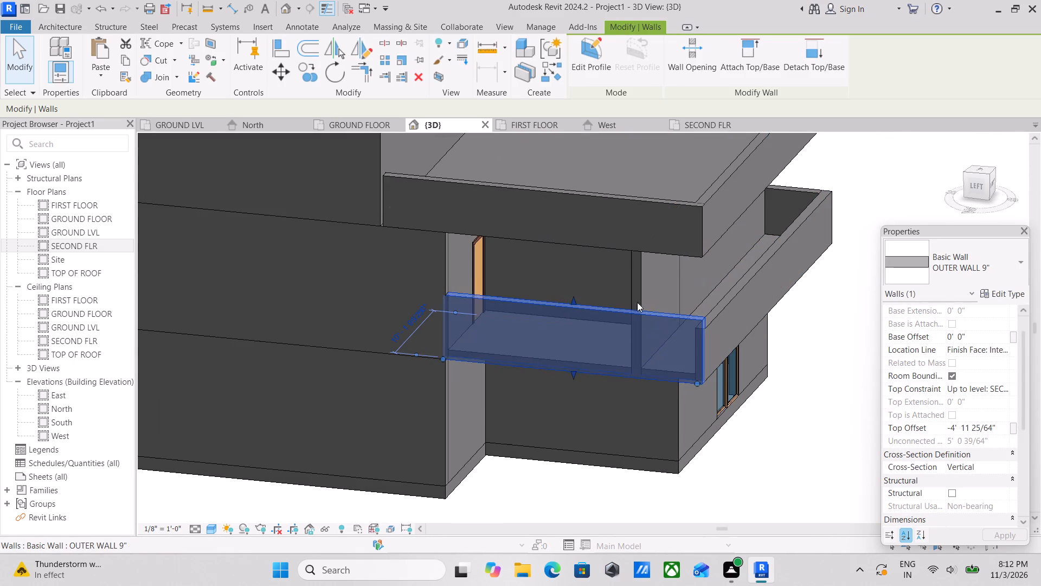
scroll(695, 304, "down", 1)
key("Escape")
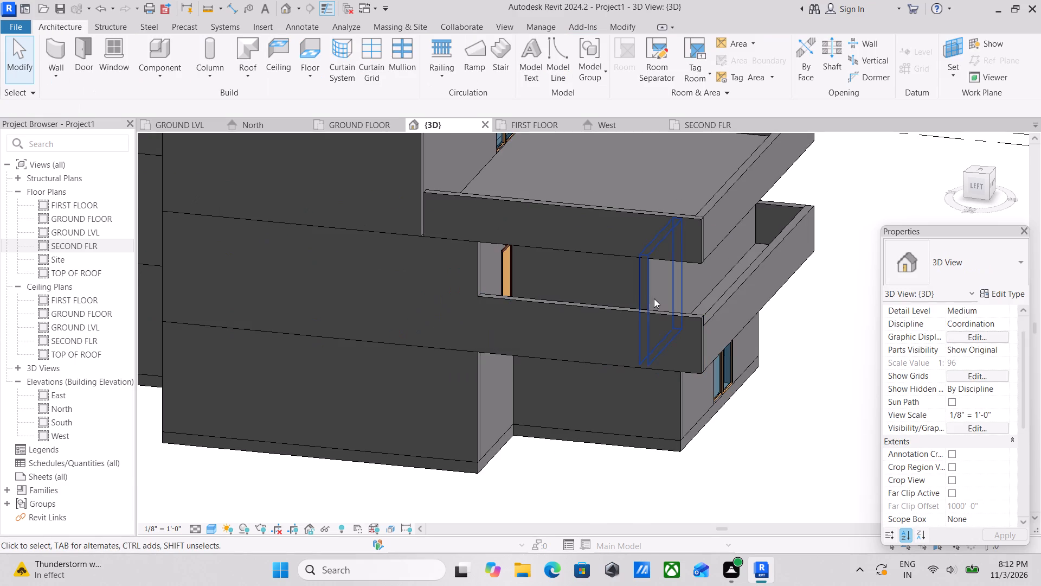
Raise the top of the wing's first-floor west side wall back up to a height of about 9'-10".
left_click(613, 305)
scroll(629, 317, "up", 2)
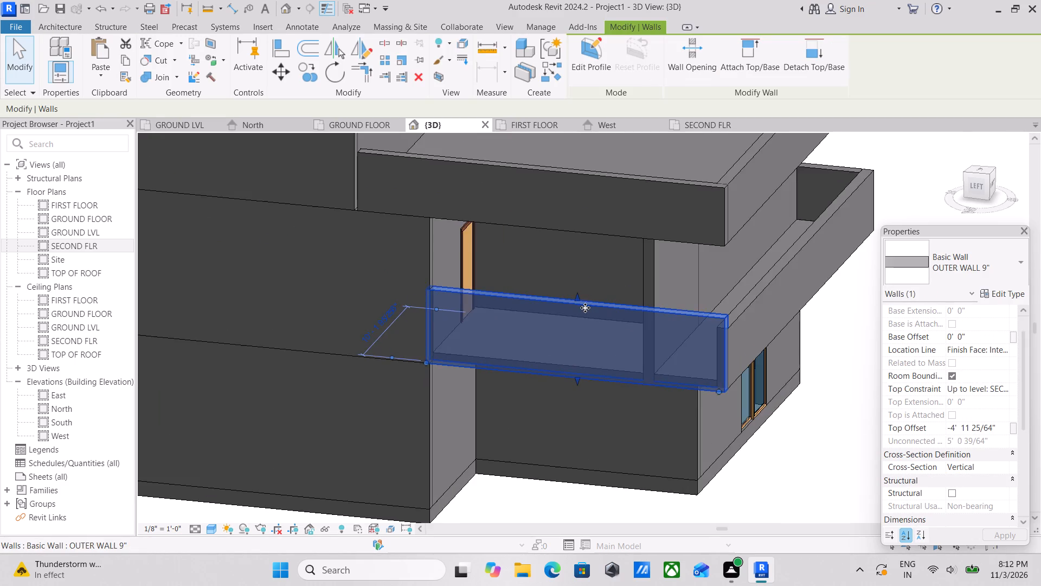
scroll(585, 308, "down", 1)
middle_click_drag(585, 308, 611, 362)
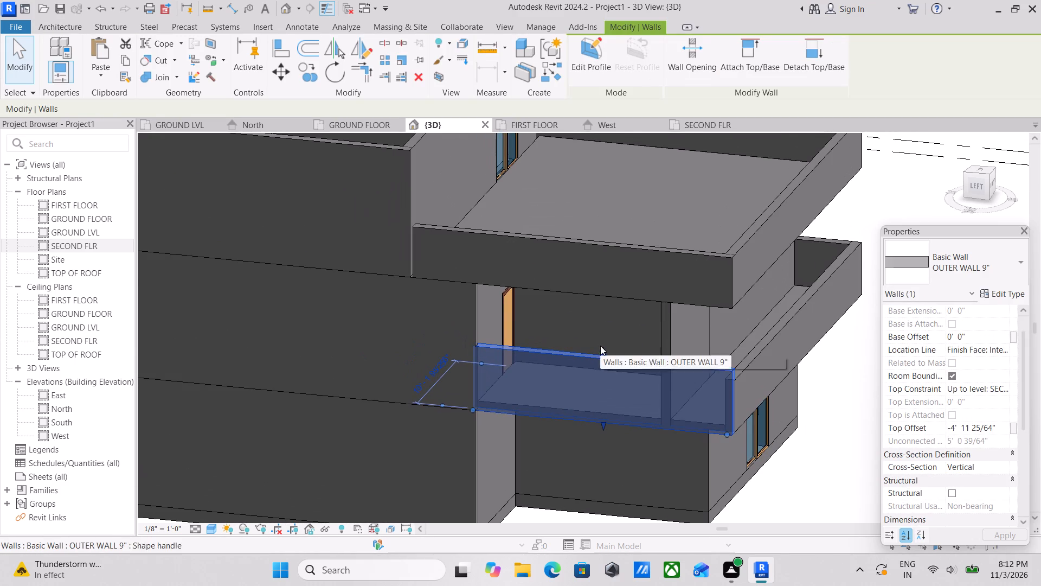
left_click_drag(600, 346, 607, 302)
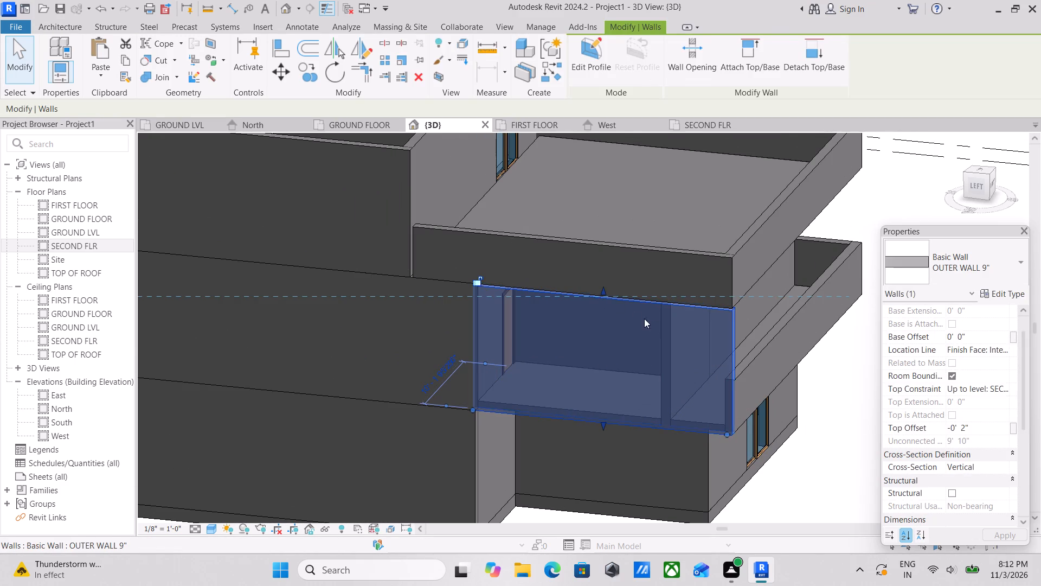
key("Escape")
Set the top offset of the wing's low first-floor front wall to -6' 0".
scroll(716, 309, "down", 2)
middle_click_drag(761, 353, 690, 333)
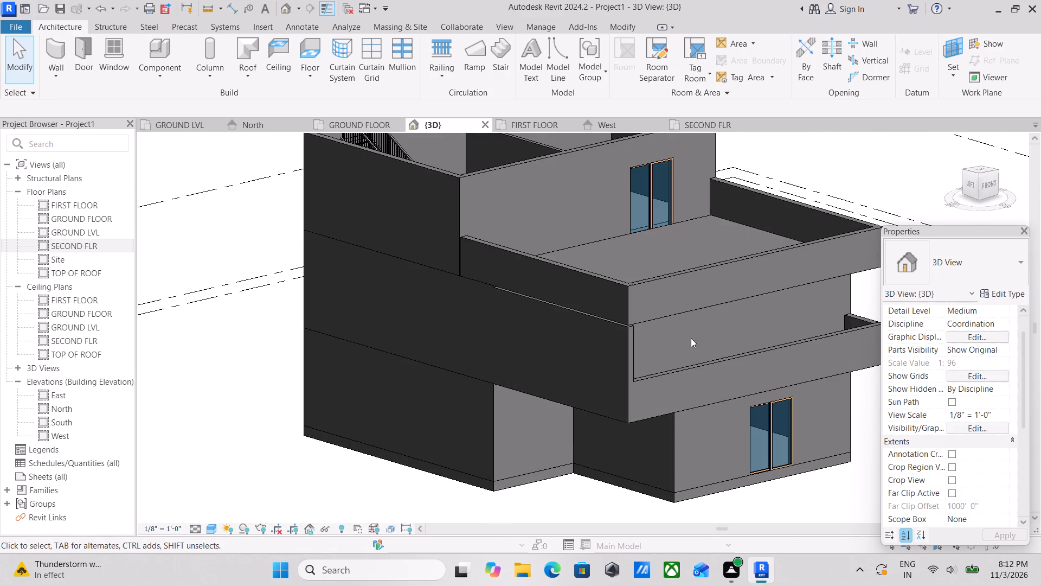
left_click(694, 364)
scroll(702, 364, "down", 1)
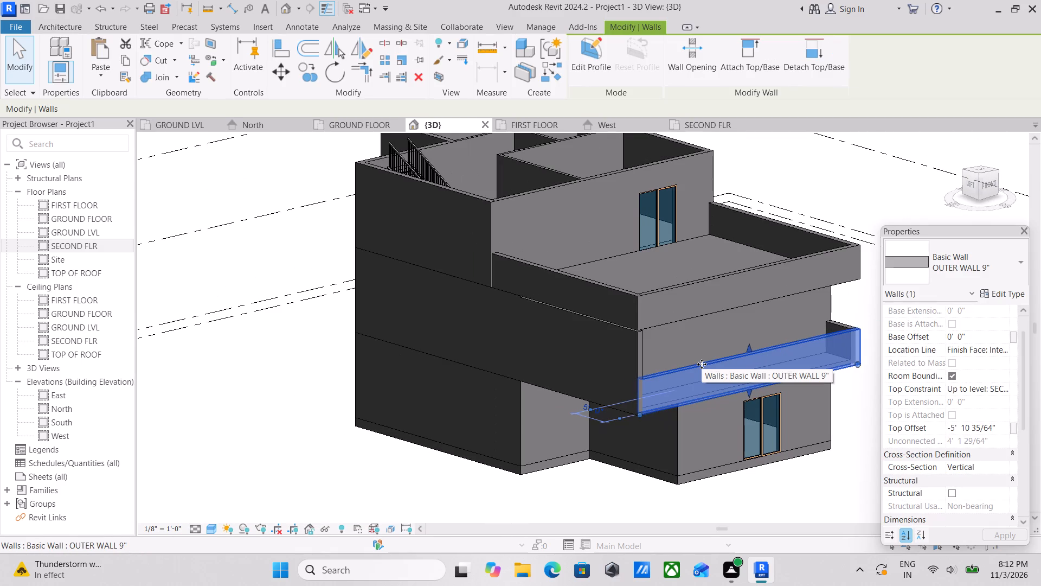
scroll(699, 365, "up", 1)
scroll(699, 366, "down", 2)
middle_click_drag(699, 366, 719, 396)
scroll(723, 400, "up", 1)
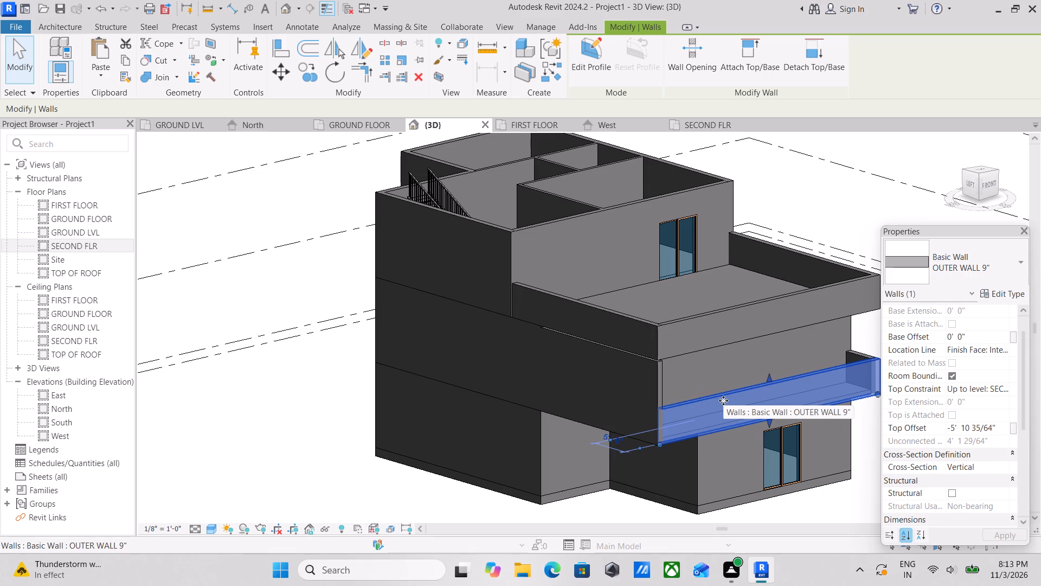
scroll(732, 428, "up", 2)
scroll(729, 373, "down", 1)
middle_click_drag(730, 374, 747, 391)
scroll(735, 389, "down", 3)
middle_click_drag(735, 389, 698, 391)
scroll(699, 392, "up", 4)
scroll(743, 405, "down", 1)
middle_click_drag(738, 399, 732, 396)
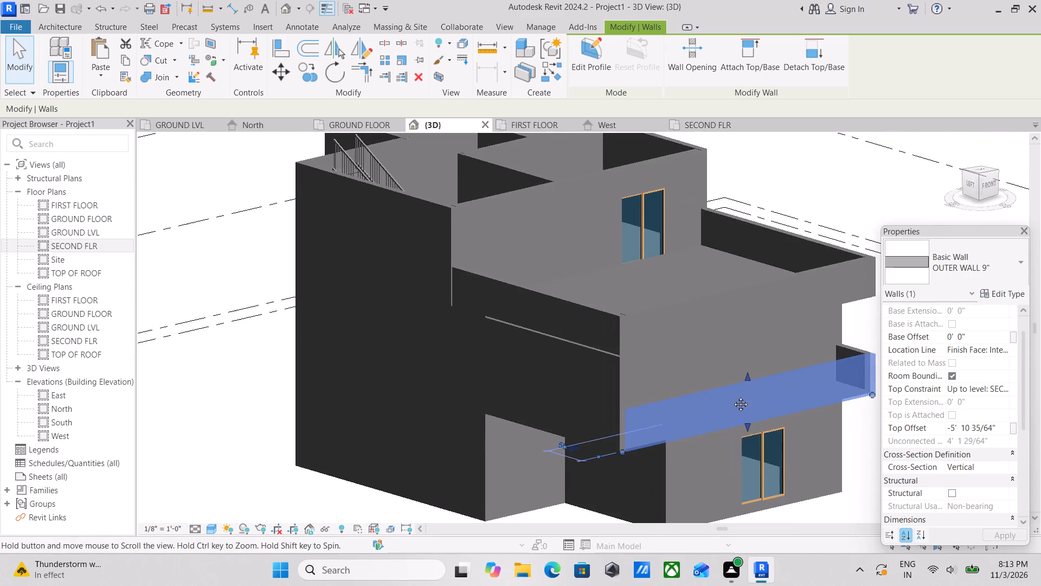
middle_click_drag(732, 396, 646, 394)
middle_click_drag(677, 401, 354, 443)
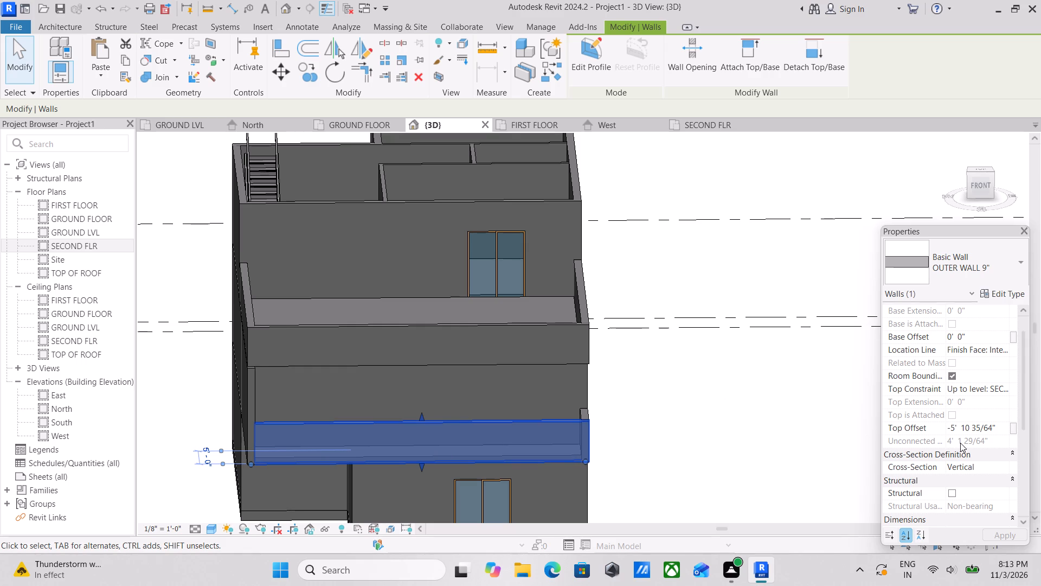
left_click(993, 426)
left_click_drag(997, 425, 922, 428)
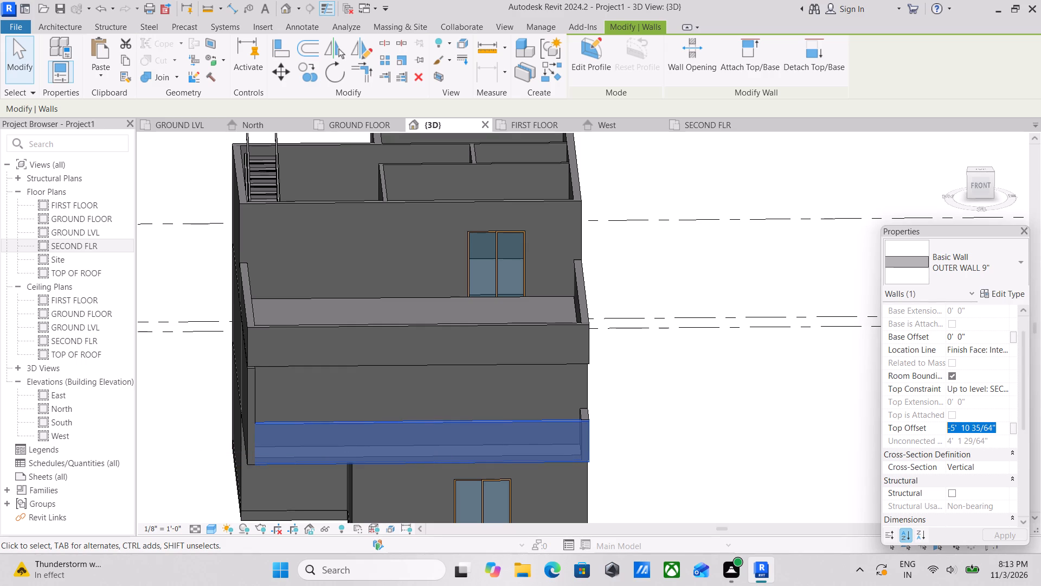
left_click_drag(922, 428, 888, 430)
key("6")
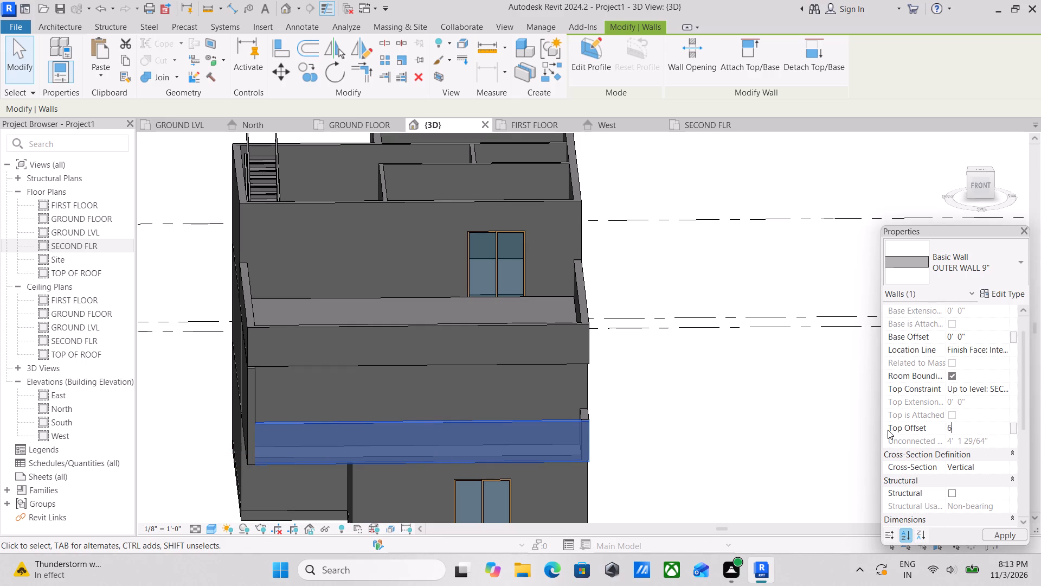
key("apostrophe")
left_click_drag(973, 426, 940, 425)
key("minus")
key("6")
key("apostrophe")
key("Return")
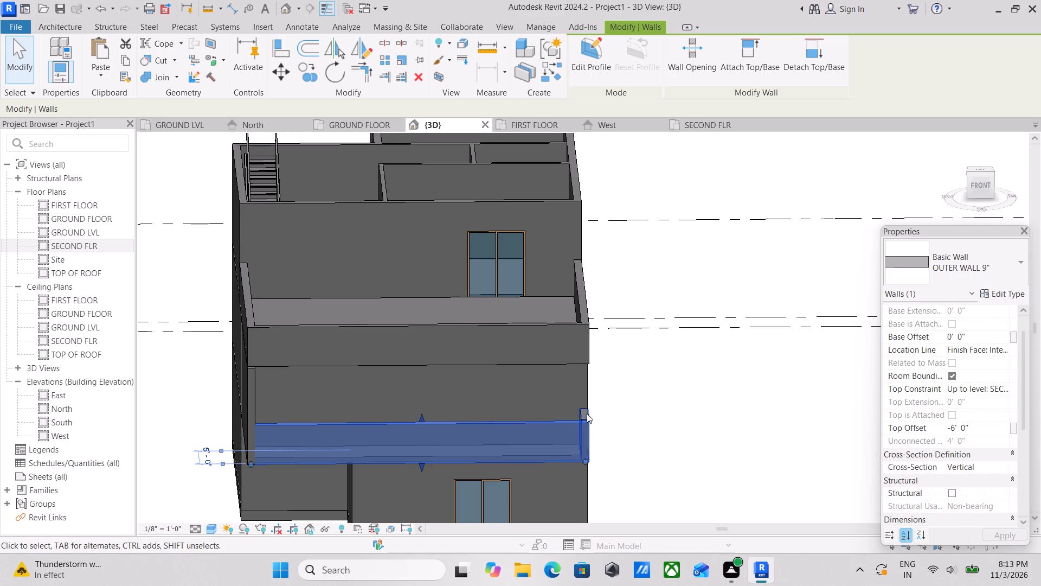
scroll(581, 416, "up", 3)
key("Escape")
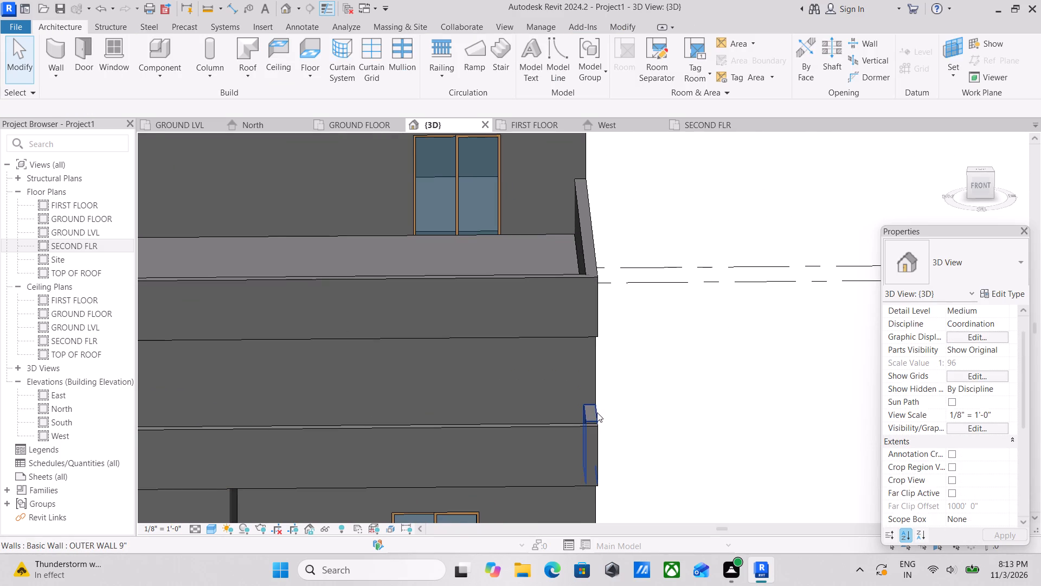
Set the top offset of the short first-floor return wall at the wing's southeast corner to -6' 0".
left_click(595, 412)
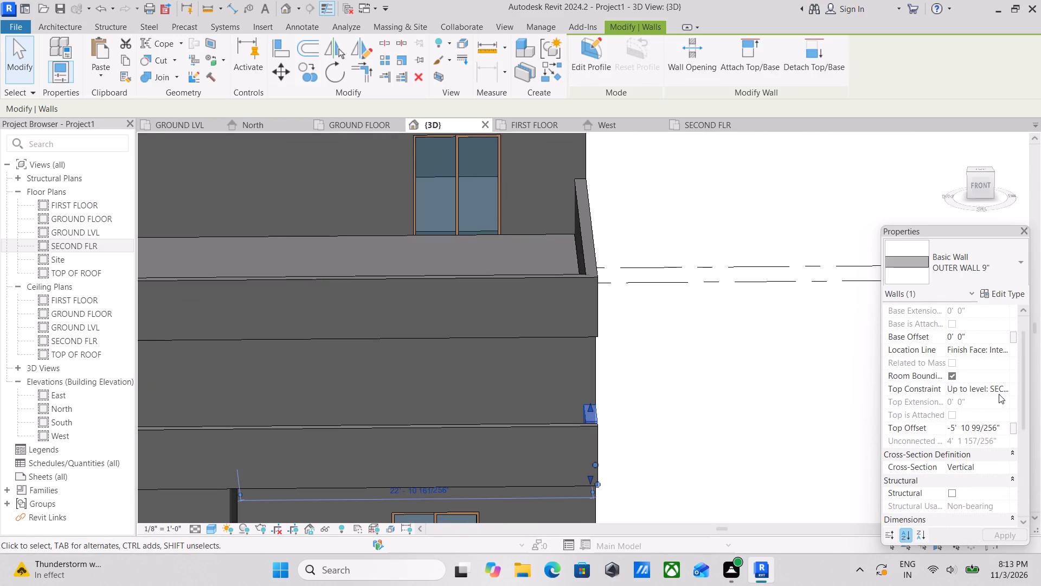
left_click(1000, 429)
left_click_drag(1000, 429, 934, 436)
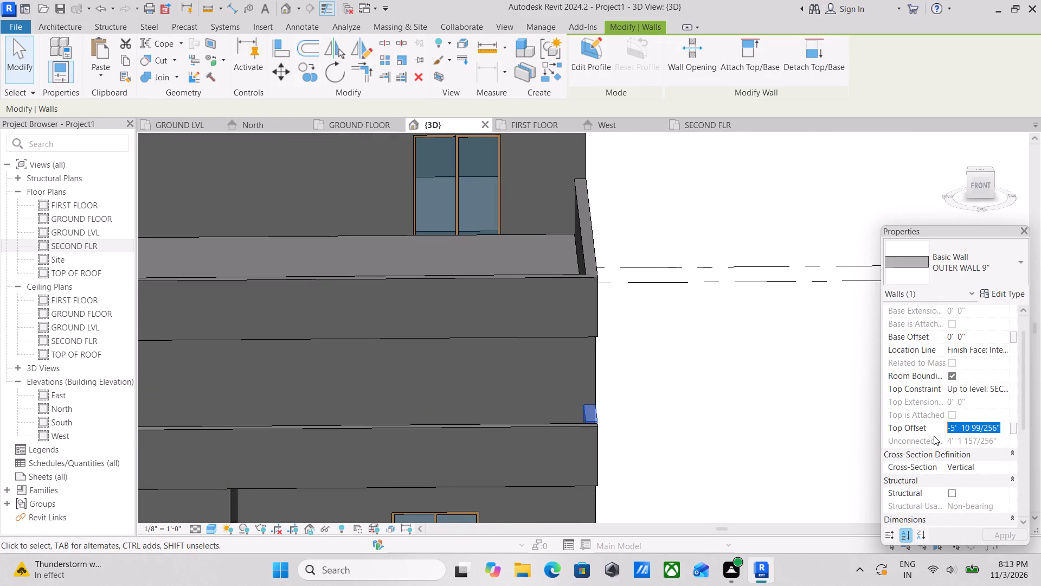
key("minus")
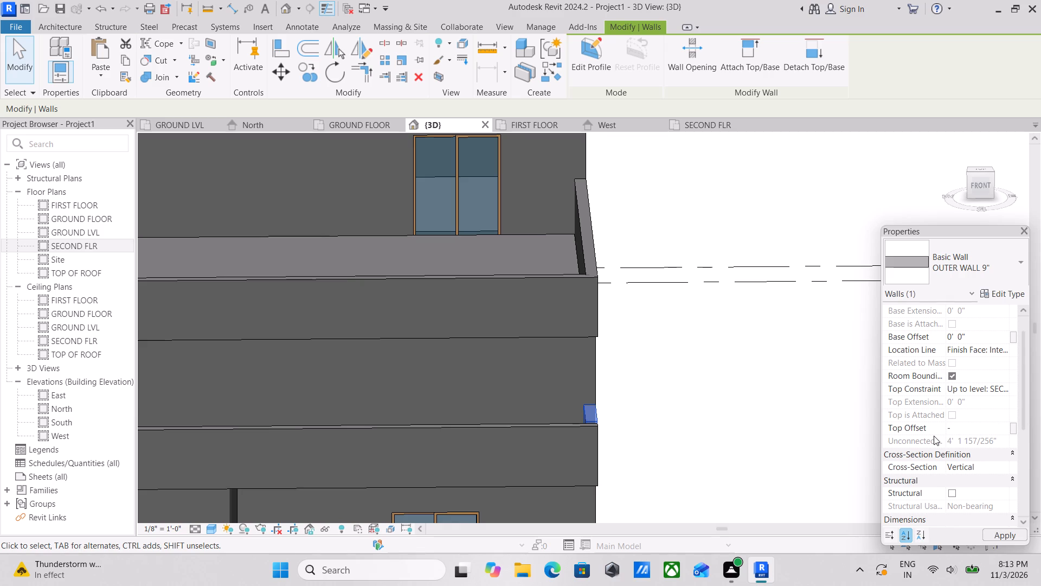
type("6'")
key("Return")
scroll(724, 428, "down", 2)
scroll(665, 428, "down", 1)
scroll(522, 423, "down", 2)
key("Escape")
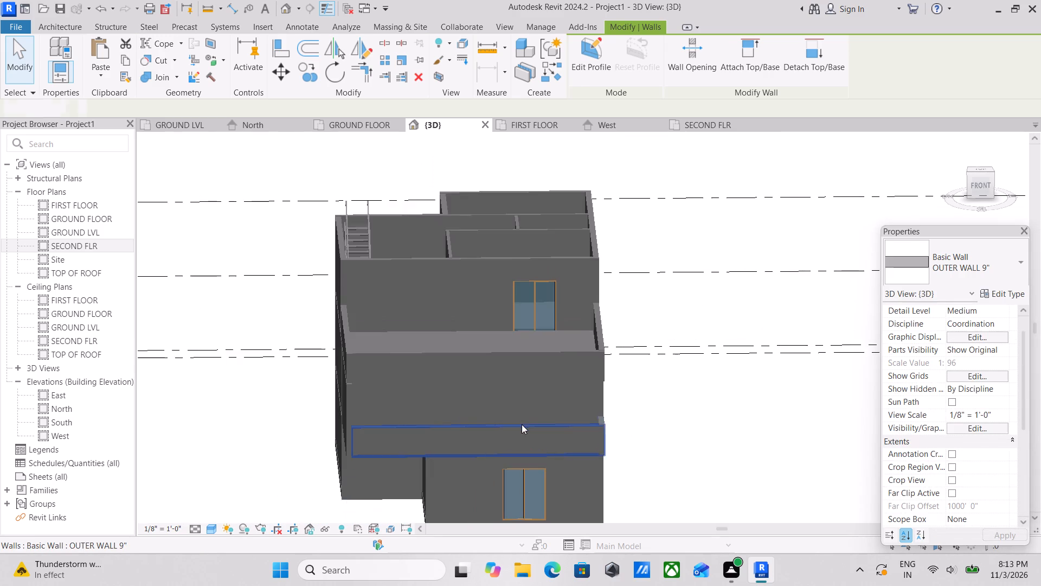
Shorten the wing's first-floor west side wall at its front end, back to the recessed wall behind the balcony.
scroll(496, 440, "up", 1)
scroll(484, 450, "down", 1)
middle_click_drag(484, 447, 660, 450)
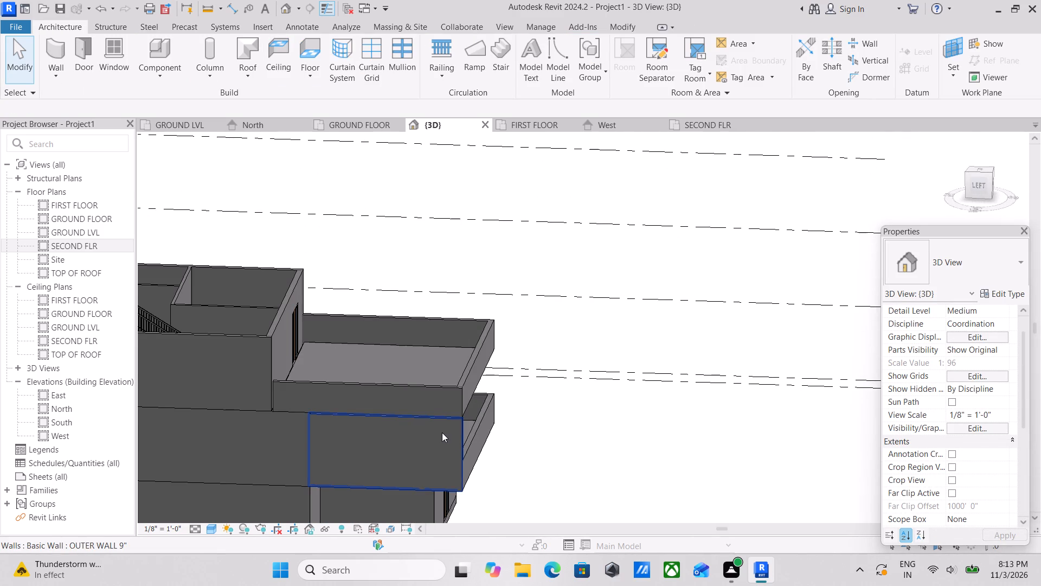
left_click(460, 425)
scroll(392, 485, "up", 4)
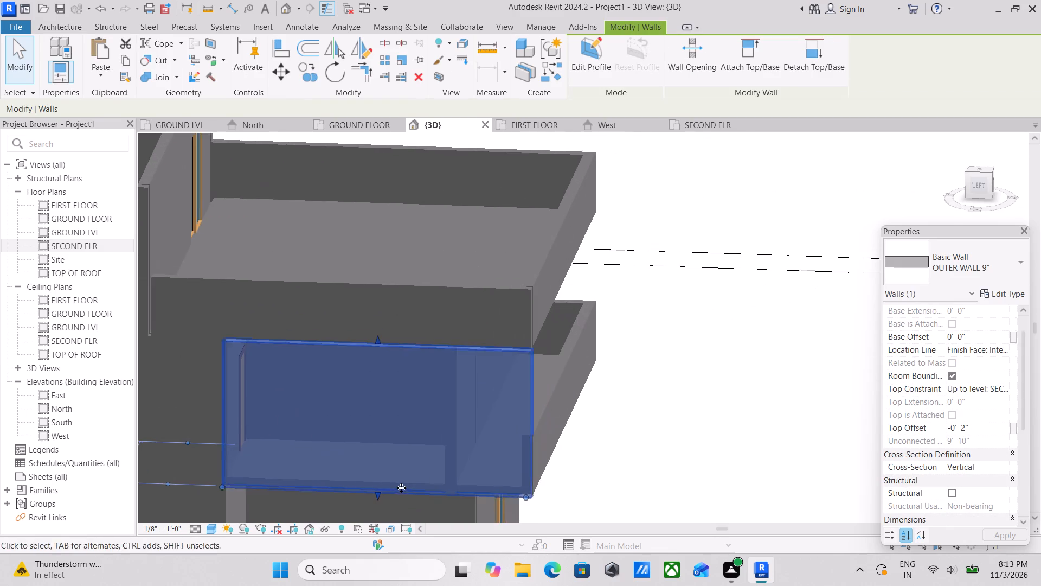
scroll(401, 488, "up", 2)
middle_click_drag(402, 489, 515, 435)
scroll(668, 440, "up", 6)
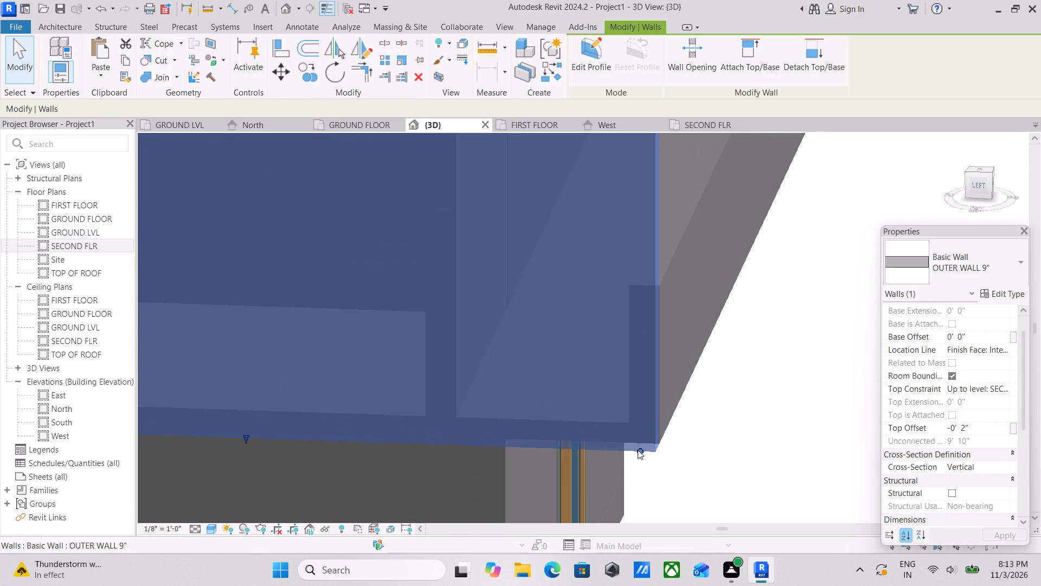
left_click_drag(638, 448, 610, 448)
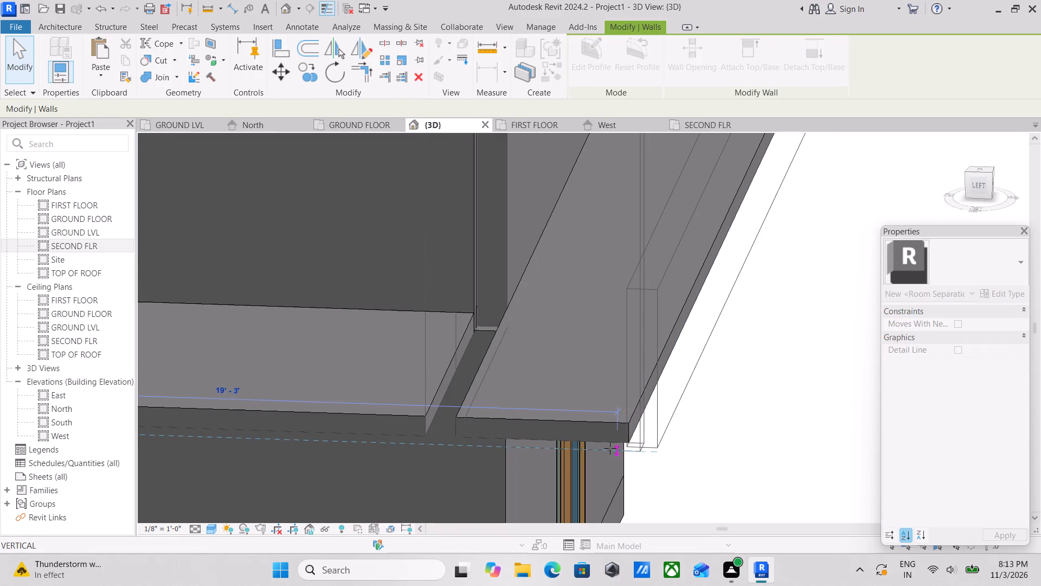
left_click_drag(610, 448, 466, 440)
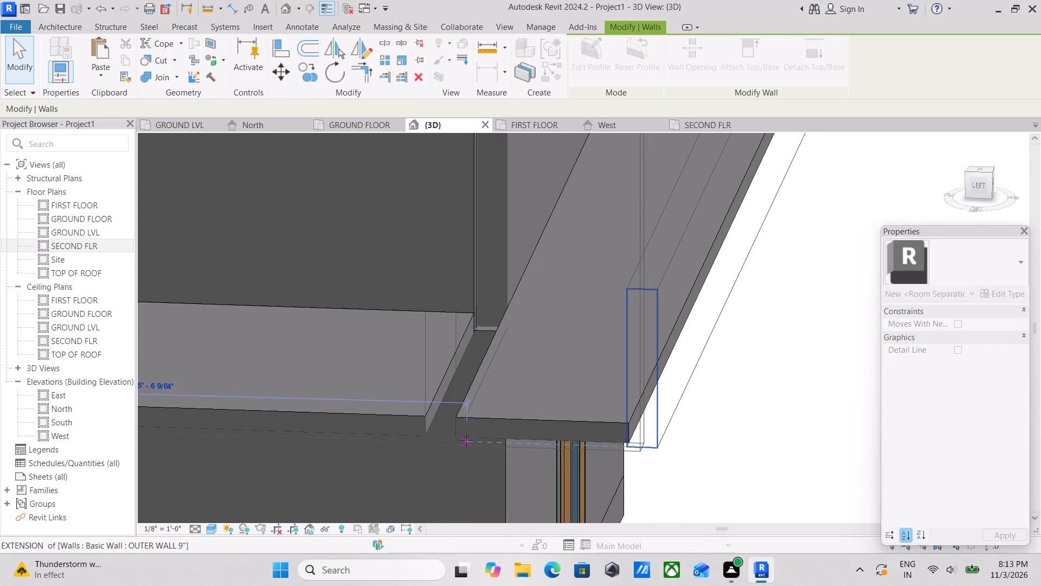
left_click_drag(466, 440, 457, 441)
scroll(490, 448, "down", 2)
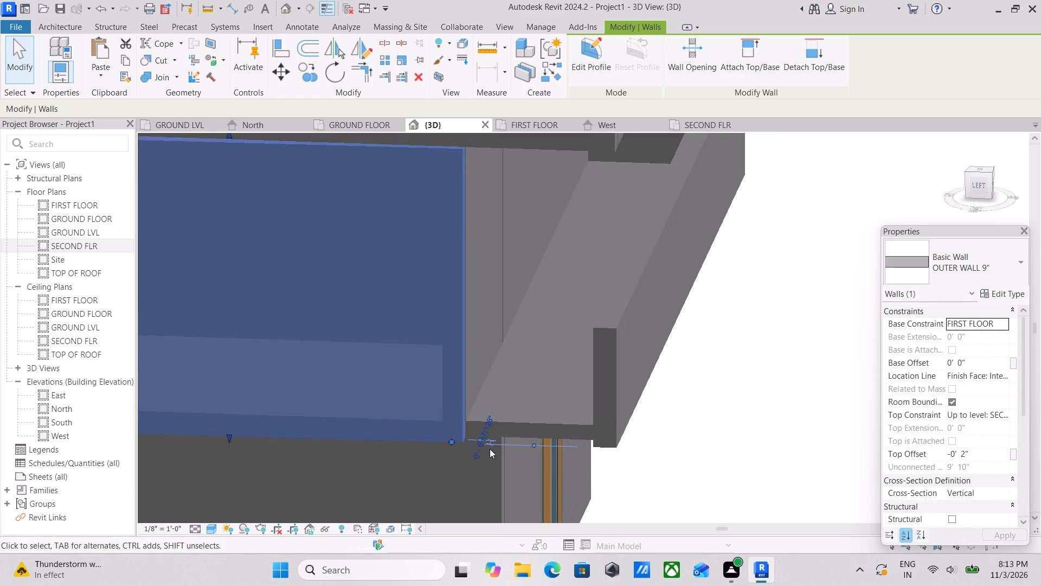
scroll(490, 449, "down", 1)
key("Escape")
scroll(491, 451, "down", 5)
middle_click_drag(517, 463, 665, 431)
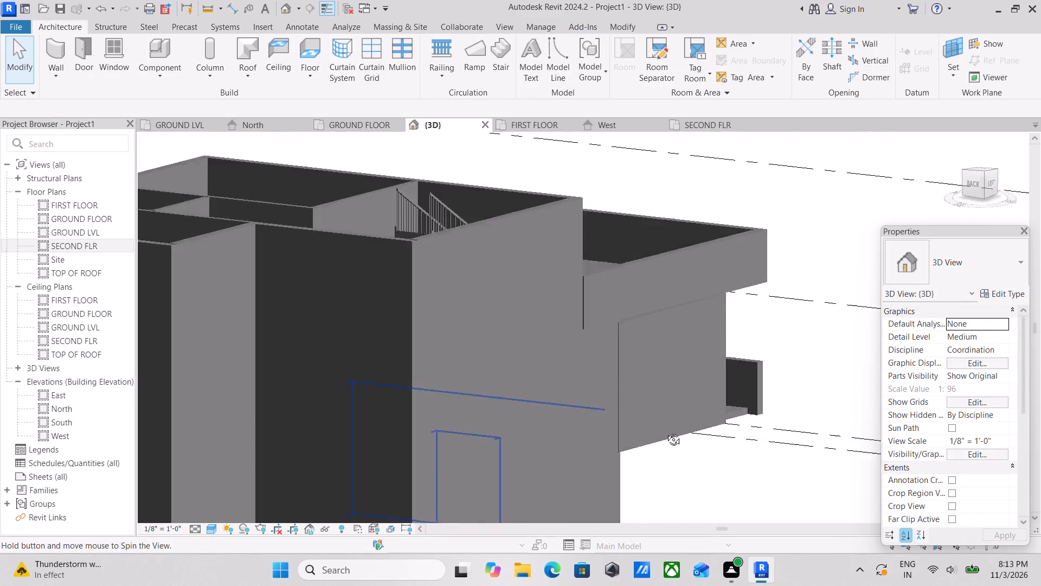
Close the balcony's open west end on the FIRST FLOOR plan with a 4' 0" high OUTER WALL 9" wall about 5'-0" long.
middle_click_drag(665, 431, 551, 440)
middle_click_drag(486, 449, 317, 457, "shift")
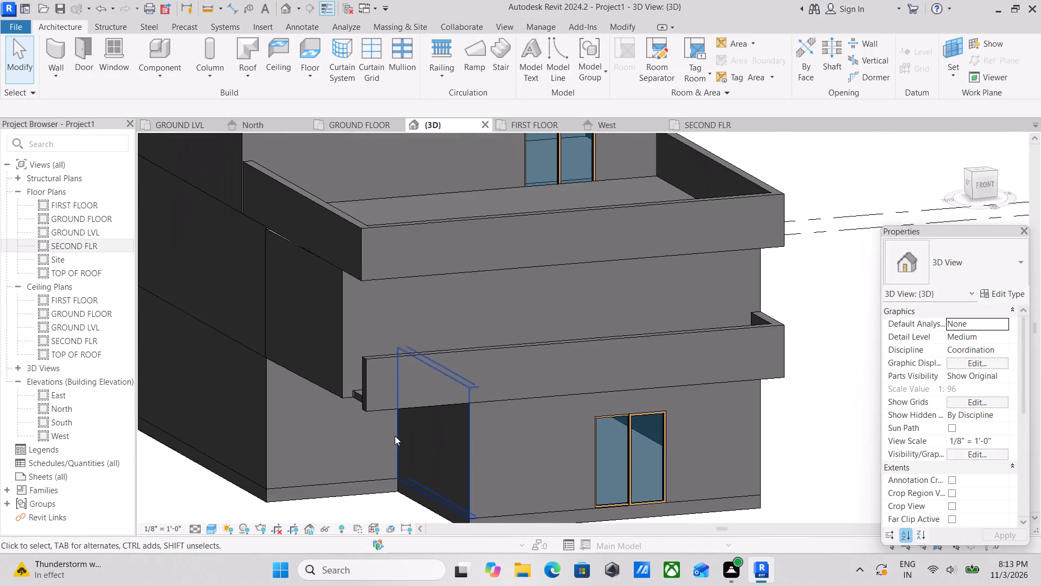
middle_click_drag(396, 436, 513, 447, "shift")
scroll(513, 446, "up", 5, "shift")
middle_click_drag(513, 446, 663, 482)
scroll(663, 482, "up", 1)
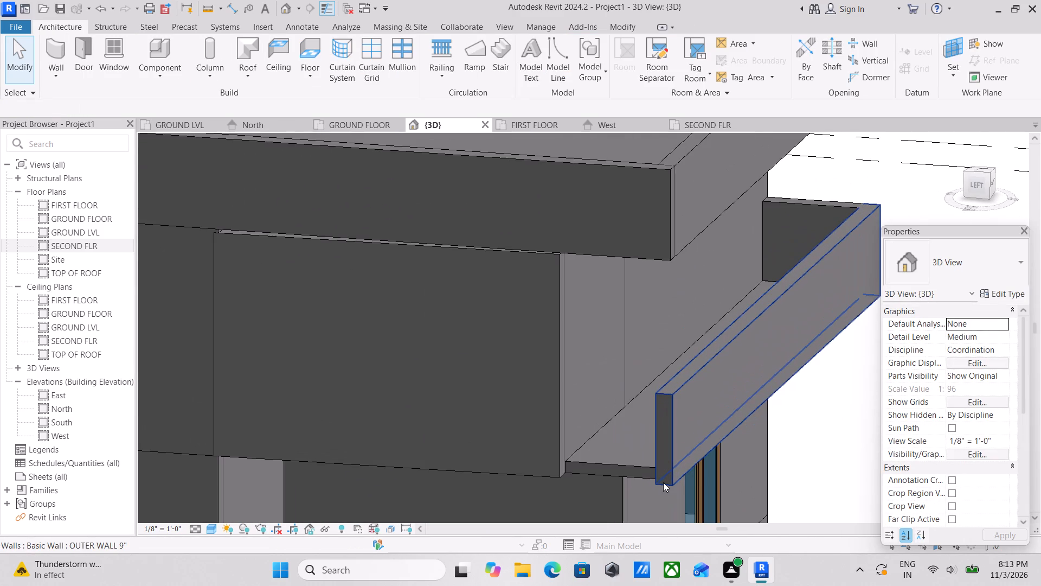
type("wa")
scroll(553, 469, "up", 2)
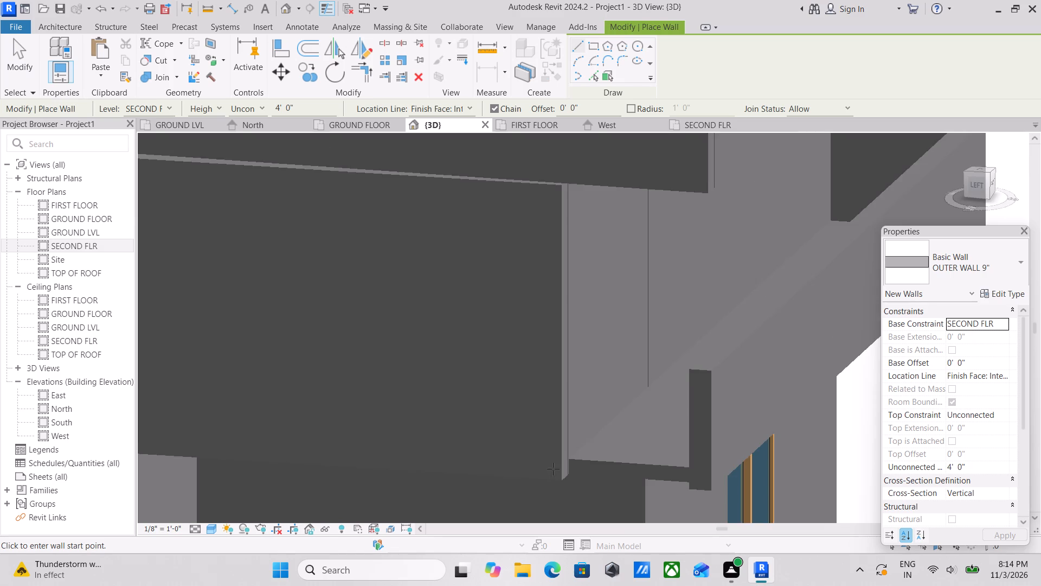
scroll(786, 362, "down", 2)
middle_click_drag(753, 372, 750, 392)
scroll(750, 388, "down", 1)
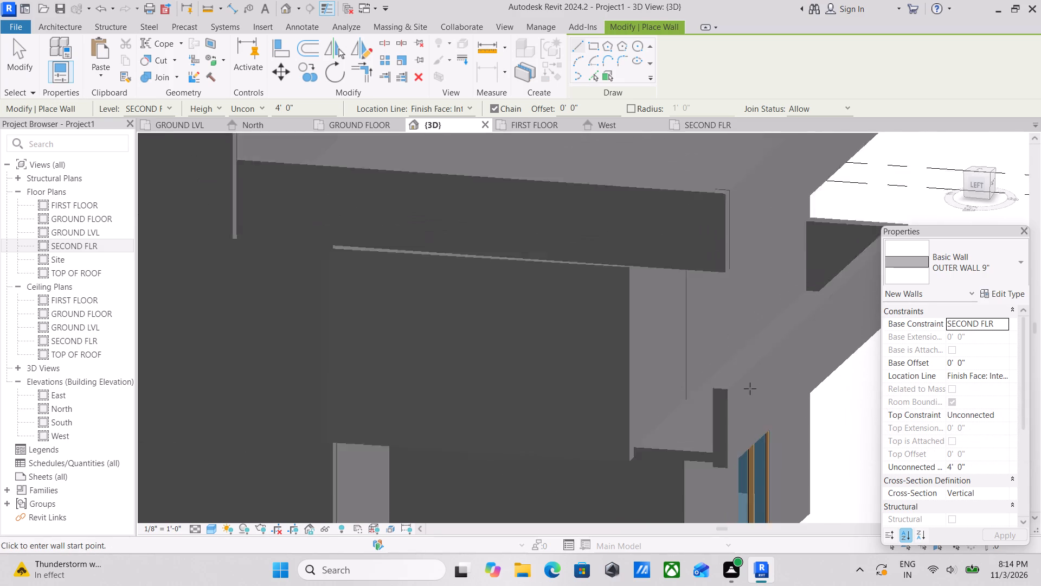
scroll(750, 388, "down", 5)
middle_click_drag(744, 391, 748, 420)
scroll(697, 450, "up", 5)
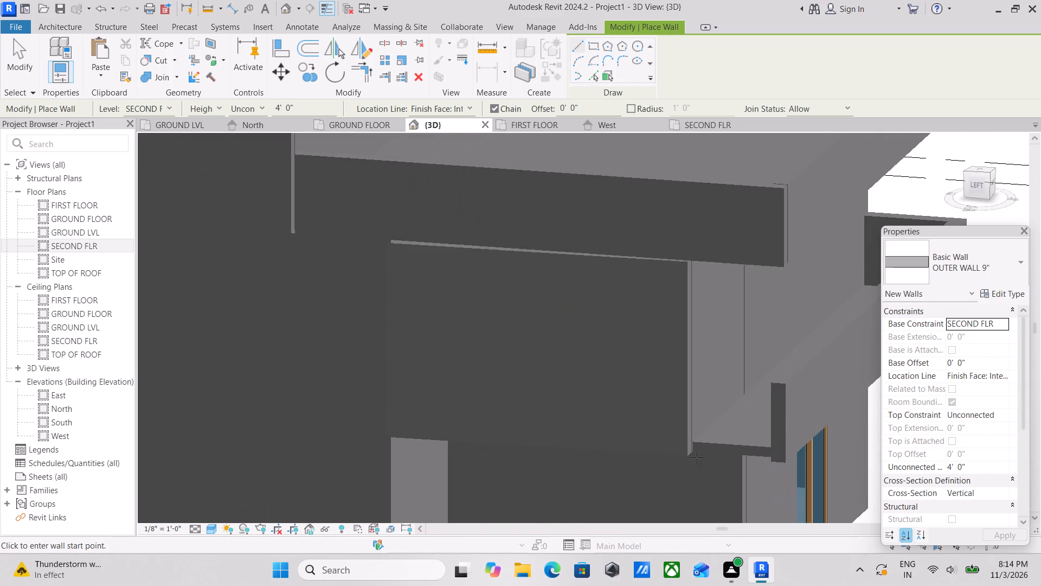
scroll(692, 450, "down", 3)
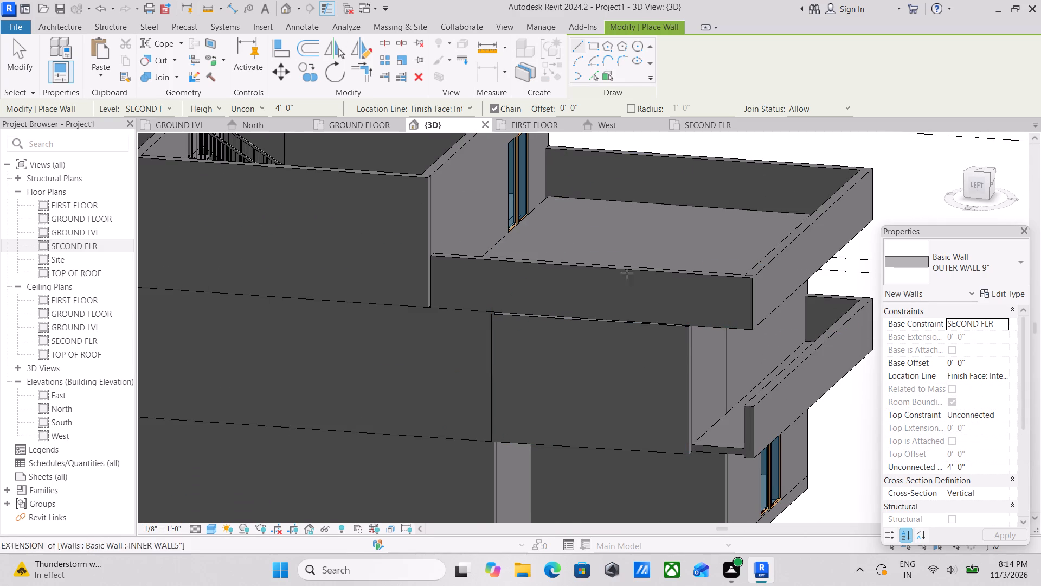
scroll(645, 279, "down", 3)
left_click(524, 128)
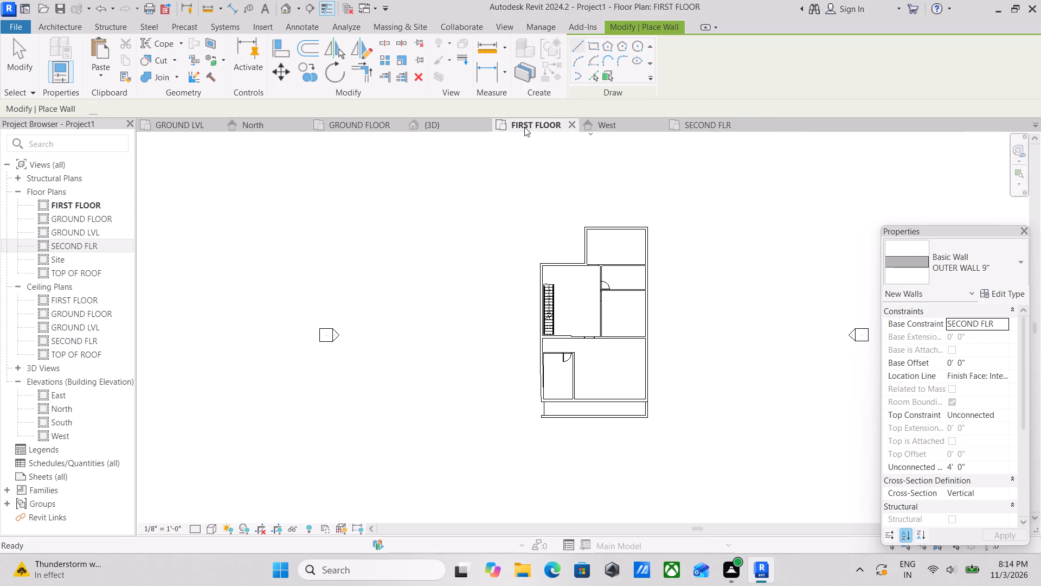
scroll(542, 383, "up", 11)
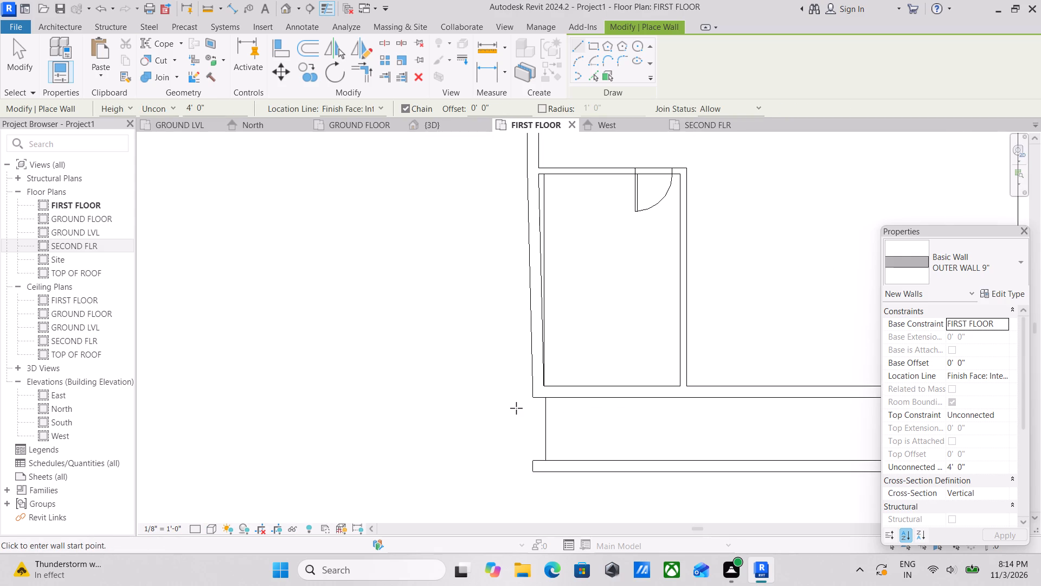
scroll(519, 410, "up", 3)
left_click(542, 387)
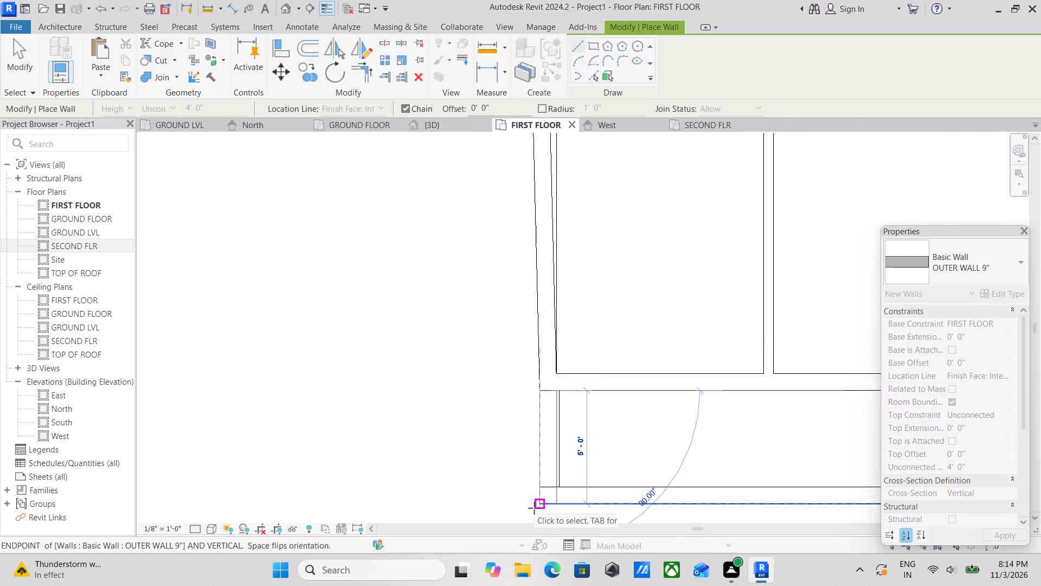
left_click(534, 508)
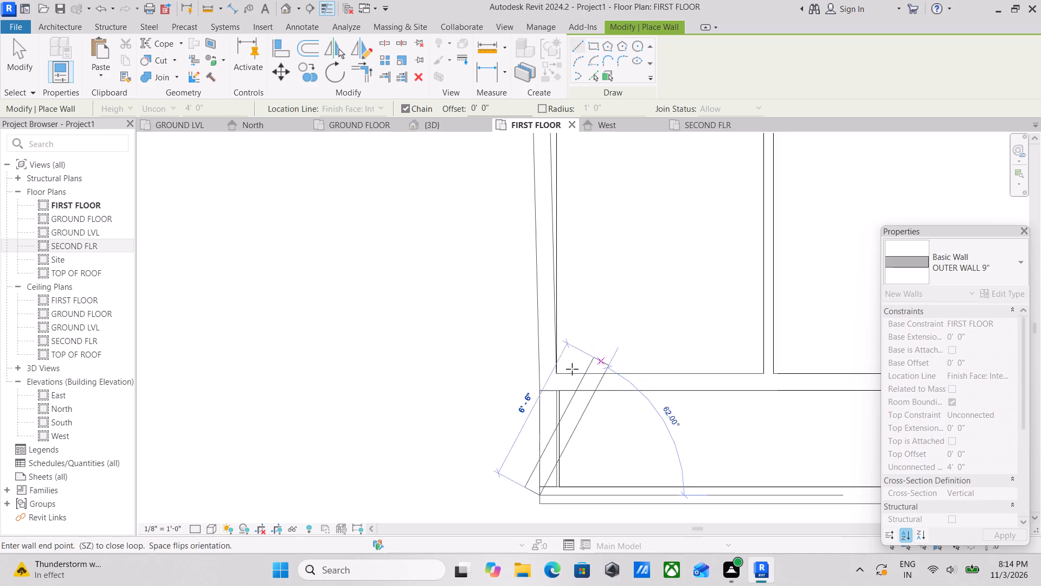
key("Escape")
scroll(561, 366, "down", 2)
key("Escape")
scroll(564, 388, "down", 2)
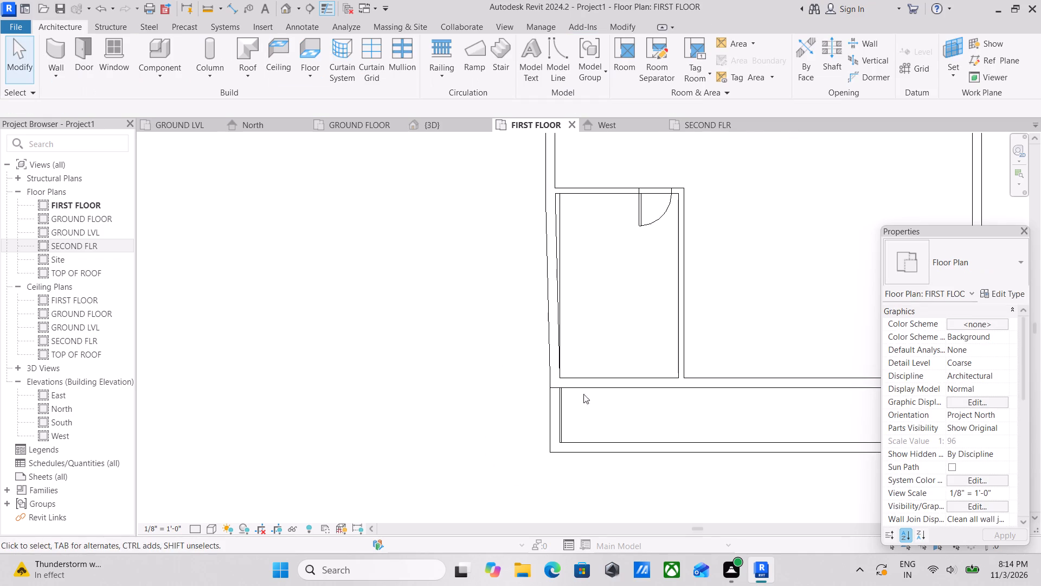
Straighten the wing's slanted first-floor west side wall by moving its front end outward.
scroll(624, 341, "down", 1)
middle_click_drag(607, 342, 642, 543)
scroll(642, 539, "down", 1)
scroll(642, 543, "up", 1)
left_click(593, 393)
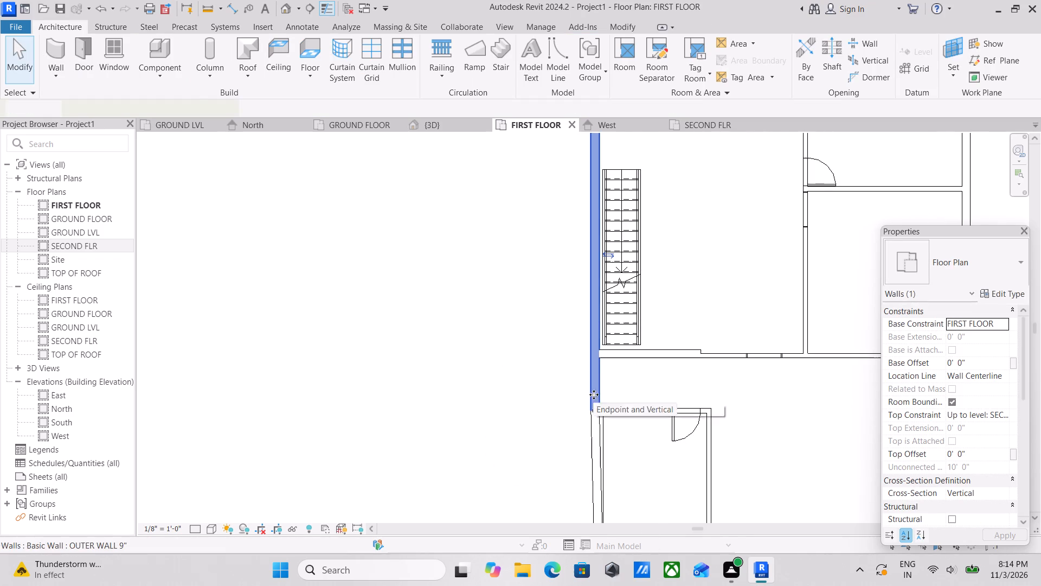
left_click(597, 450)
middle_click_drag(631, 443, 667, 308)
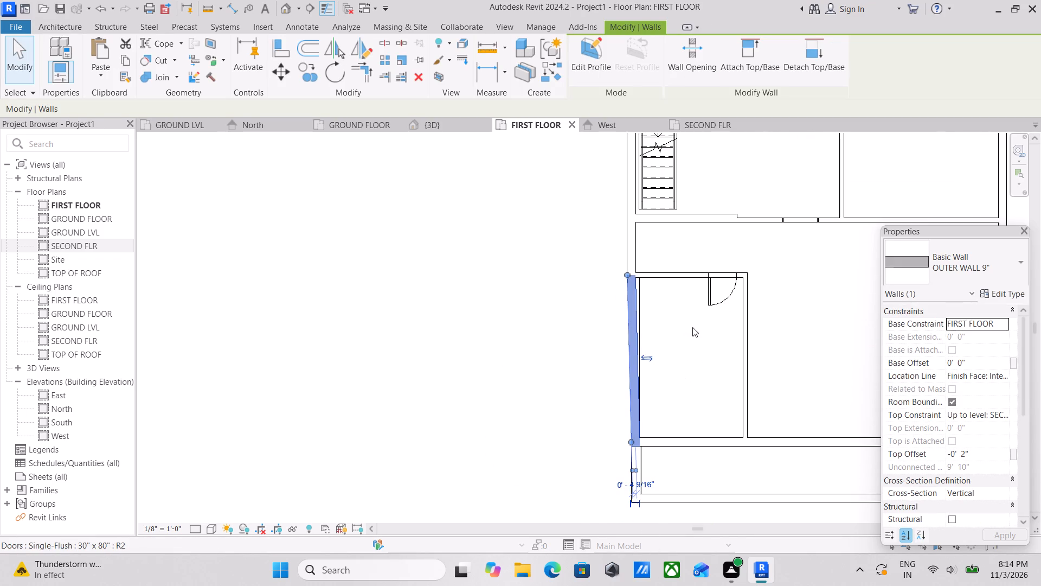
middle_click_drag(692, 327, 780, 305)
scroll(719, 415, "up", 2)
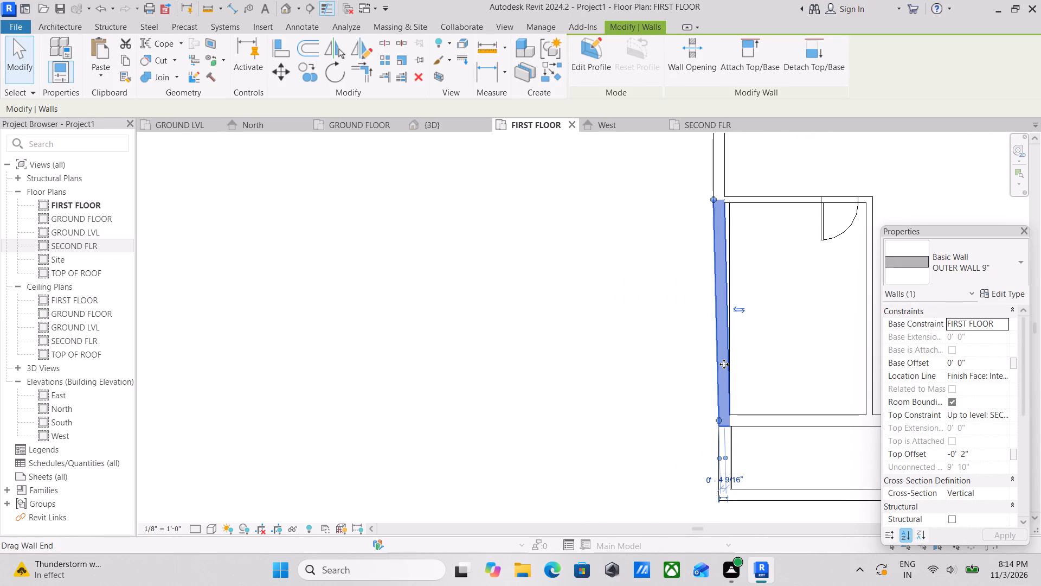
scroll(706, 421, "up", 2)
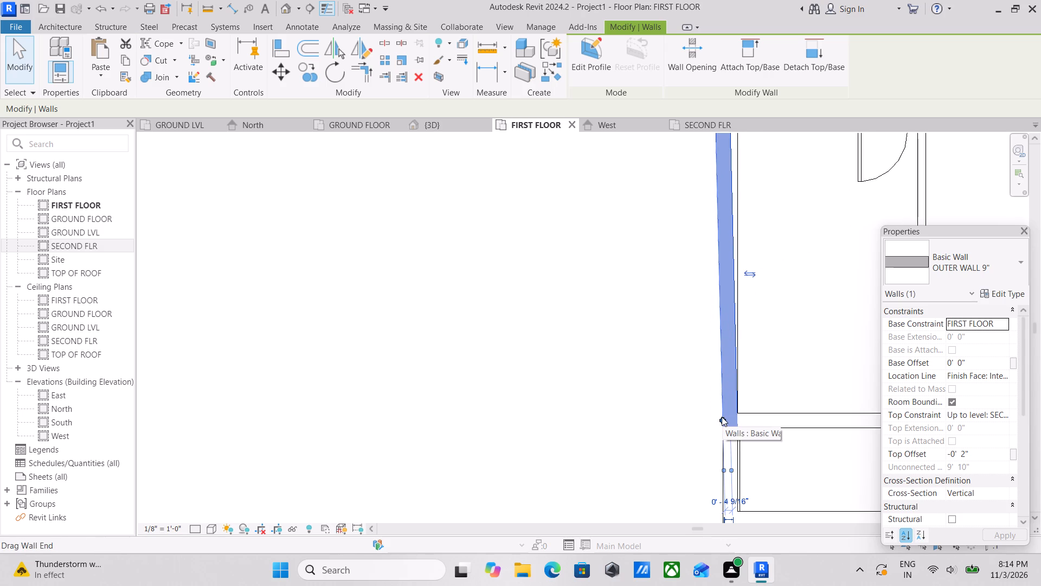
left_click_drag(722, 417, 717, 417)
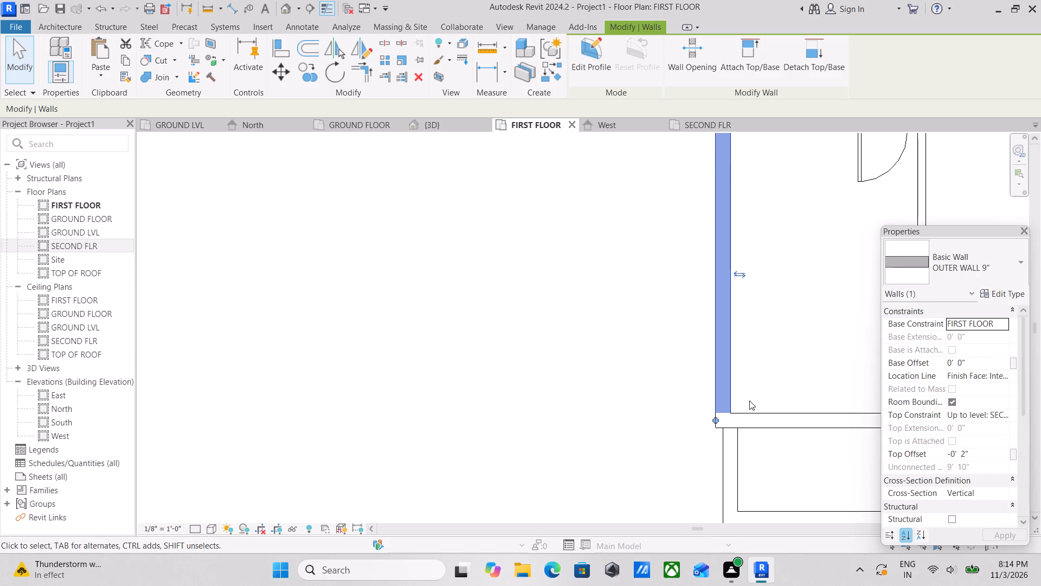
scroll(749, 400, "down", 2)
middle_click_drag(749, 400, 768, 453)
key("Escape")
Delete the wing's first-floor west side wall beside the small room behind the balcony.
left_click(751, 311)
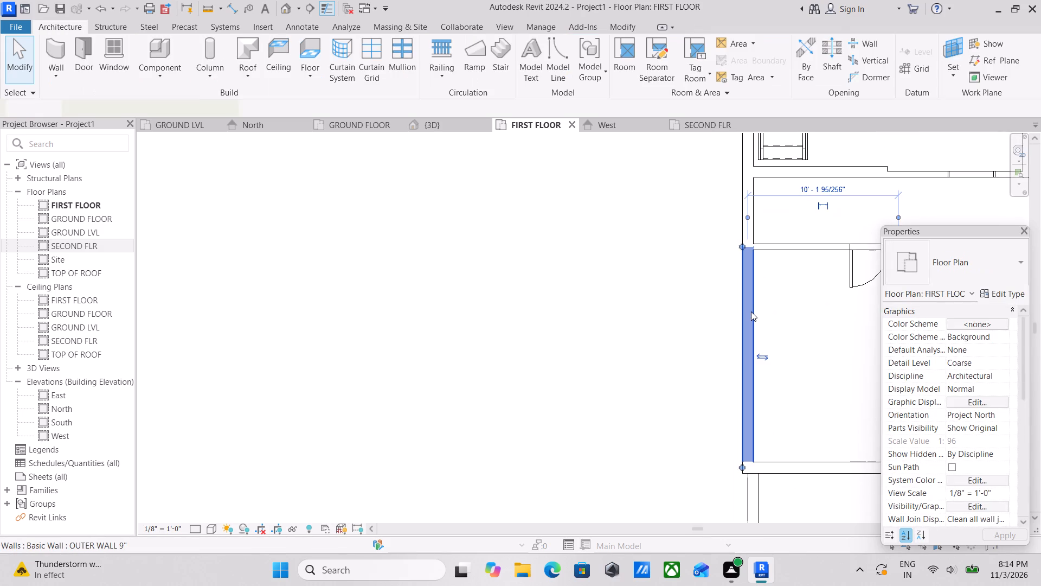
right_click(751, 311)
left_click(801, 373)
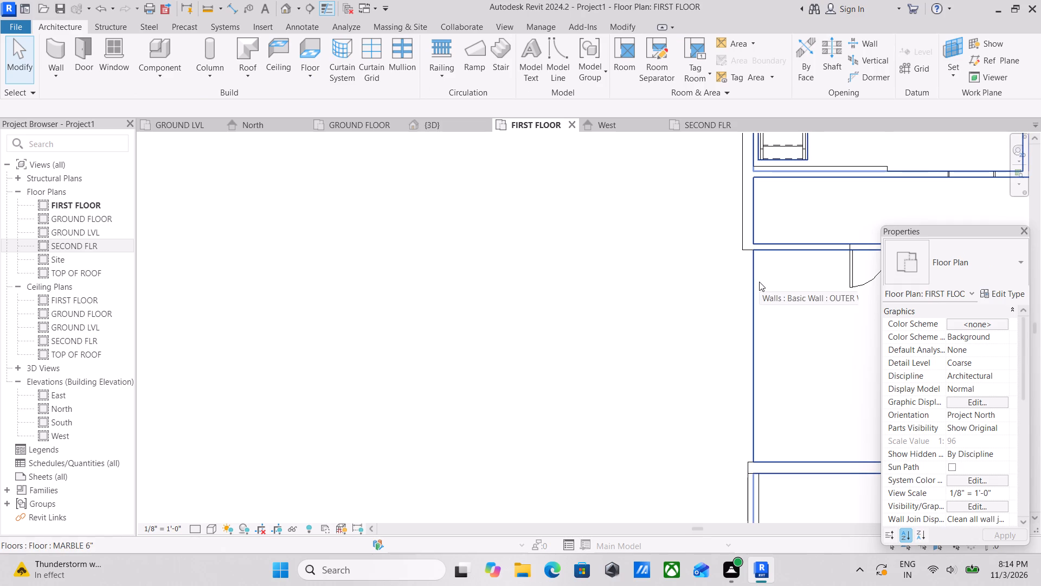
Draw a 4' 0" high OUTER WALL 9" wall about 14' long along the small room's open west side, down to the recessed wall.
scroll(759, 322, "up", 1)
type("wa")
left_click(738, 235)
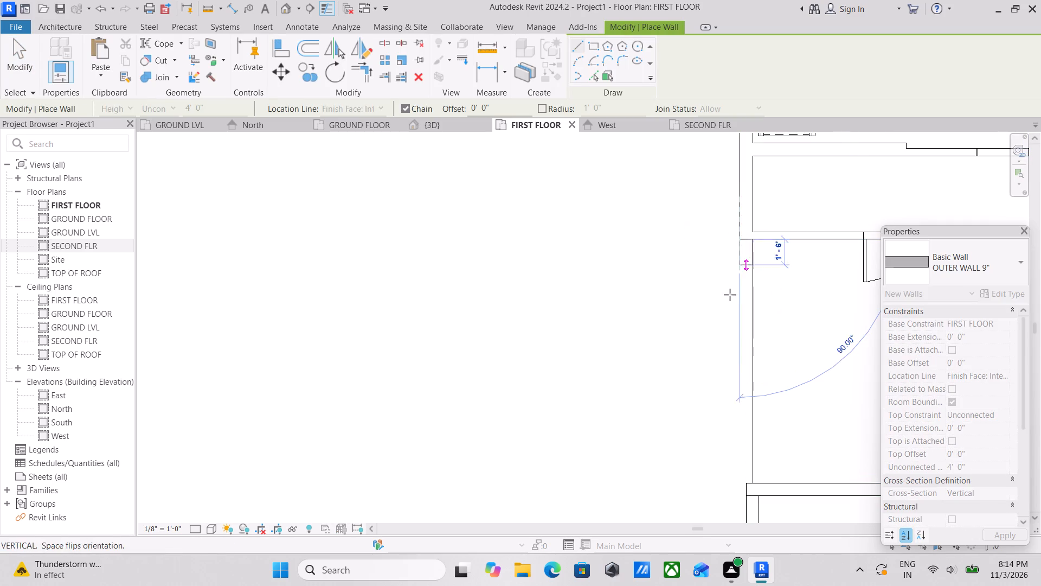
left_click(747, 487)
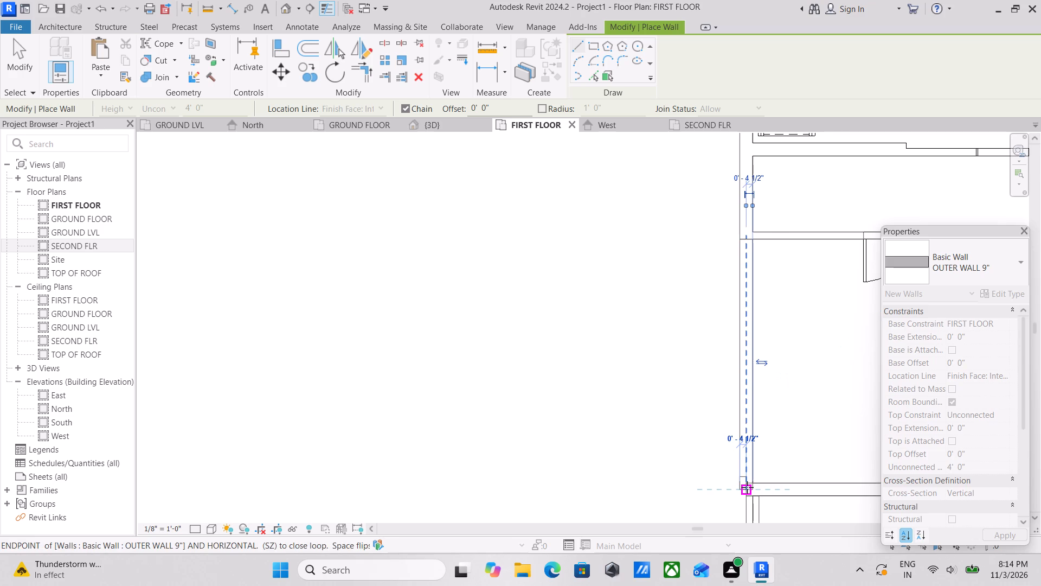
scroll(747, 487, "down", 1)
key("Escape")
middle_click_drag(783, 439, 781, 326)
scroll(782, 389, "down", 1)
key("Escape")
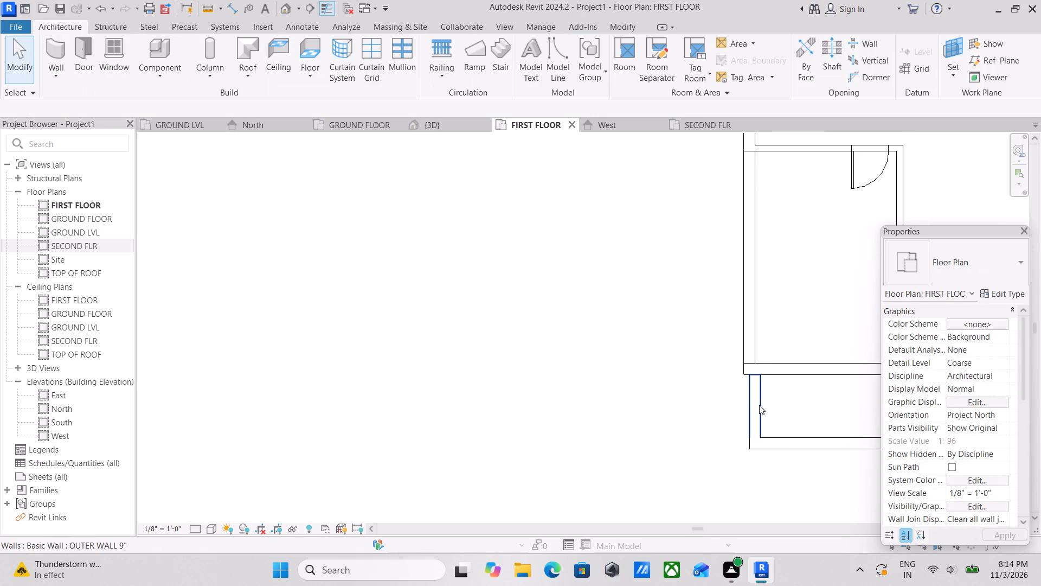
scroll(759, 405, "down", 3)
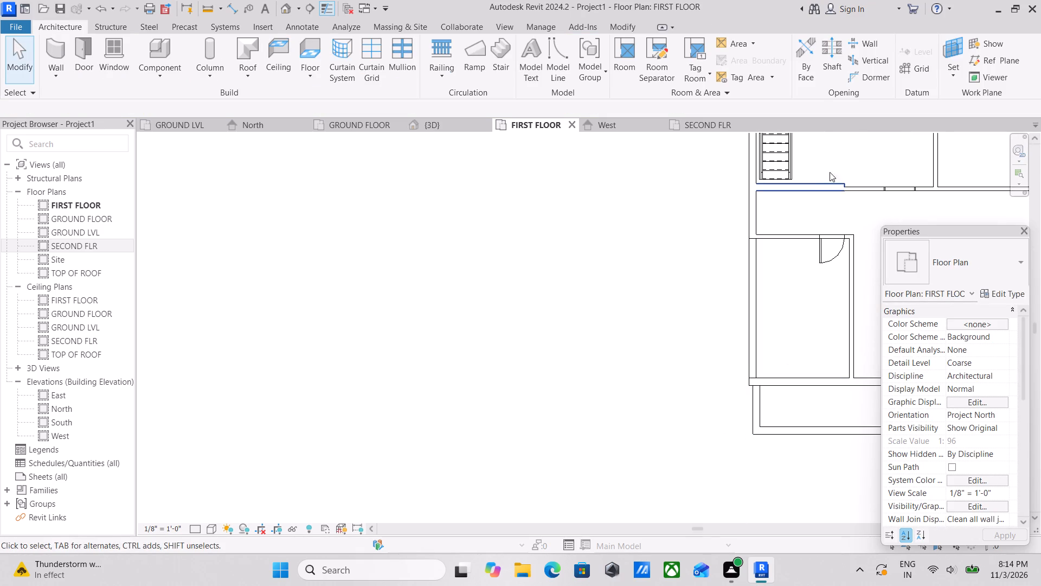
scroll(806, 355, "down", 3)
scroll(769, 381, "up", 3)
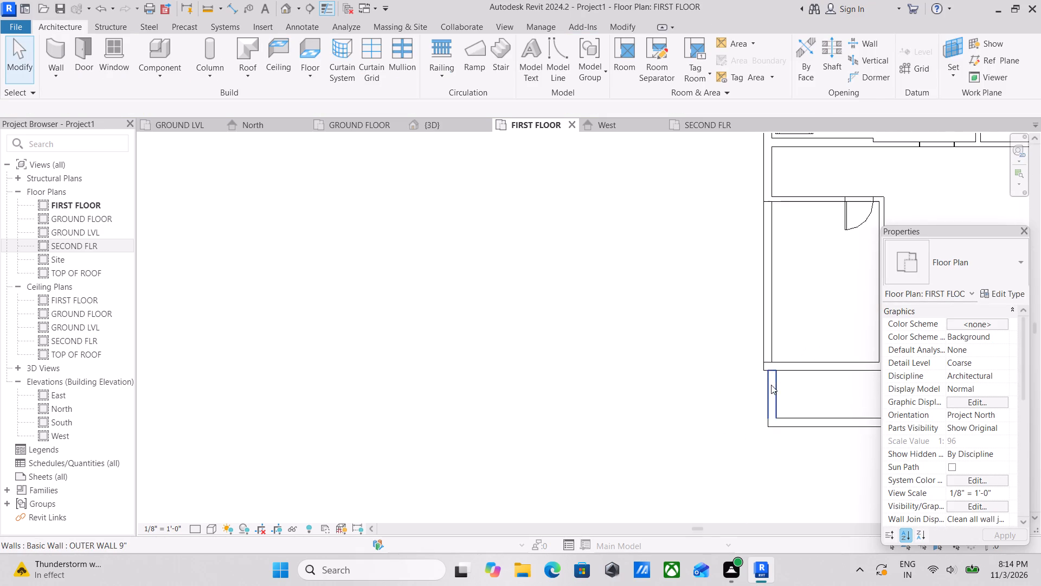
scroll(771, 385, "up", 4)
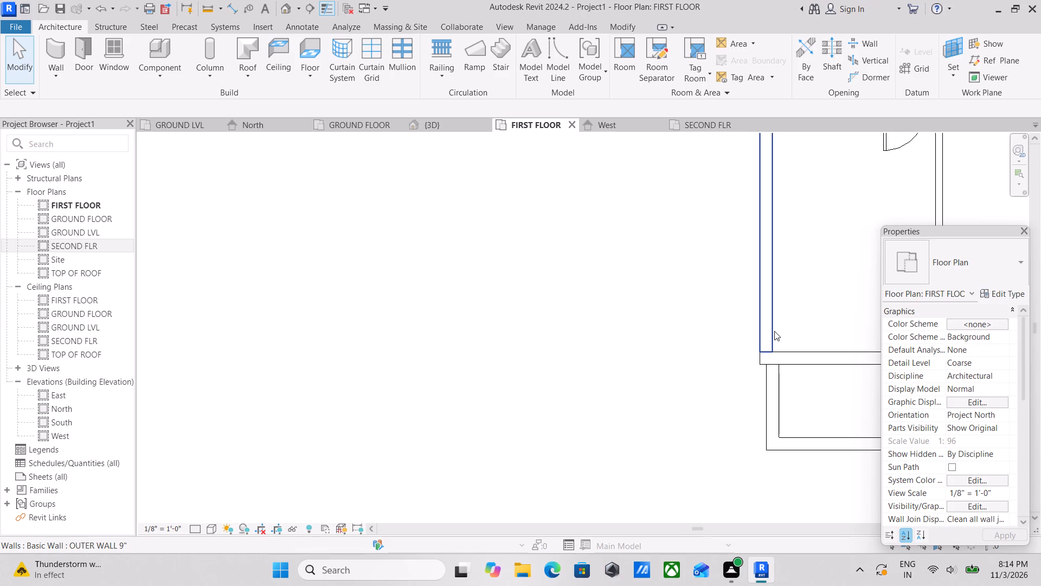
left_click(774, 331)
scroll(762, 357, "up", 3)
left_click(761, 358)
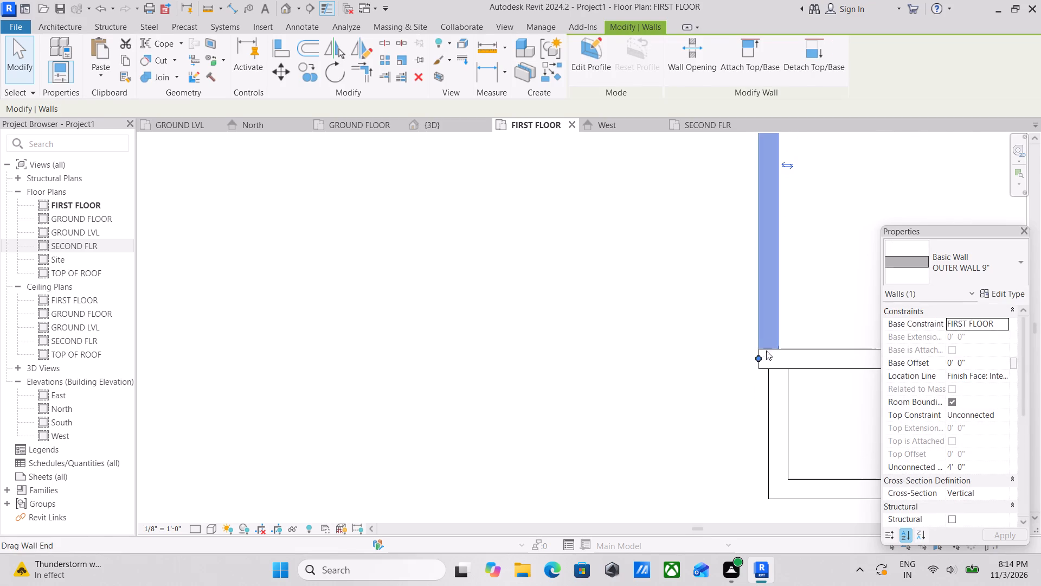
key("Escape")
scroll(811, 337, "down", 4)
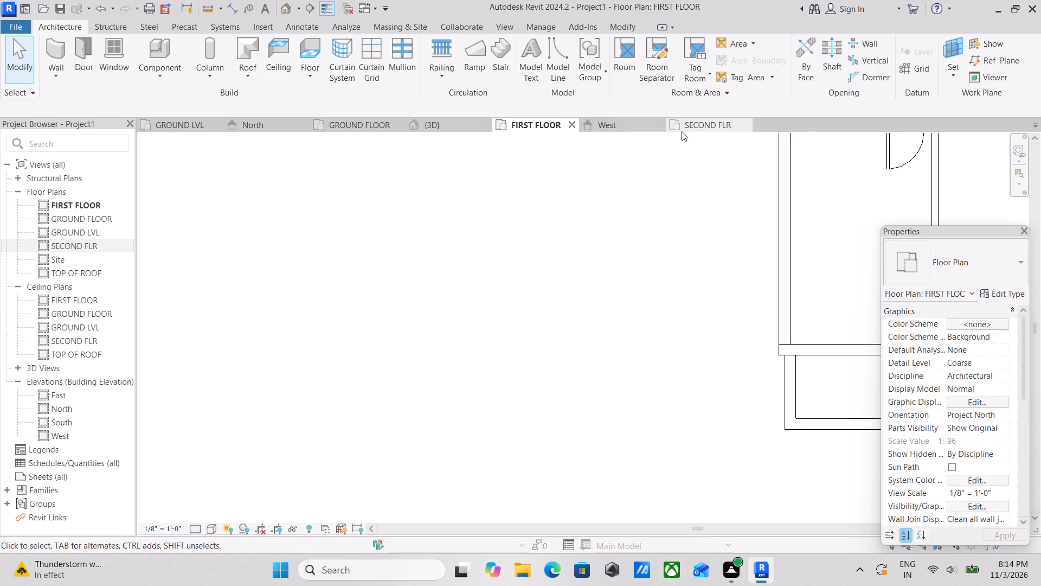
In the 3D view, raise the top of the small room's new west side wall to a height of 10' 0".
left_click(436, 122)
scroll(609, 271, "down", 2)
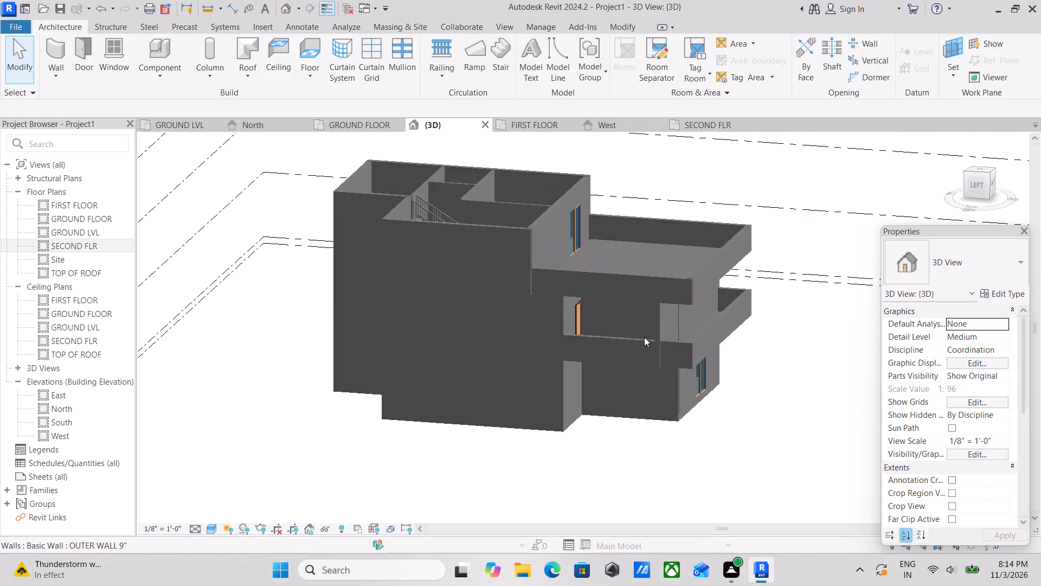
scroll(662, 361, "up", 6)
scroll(687, 356, "down", 2)
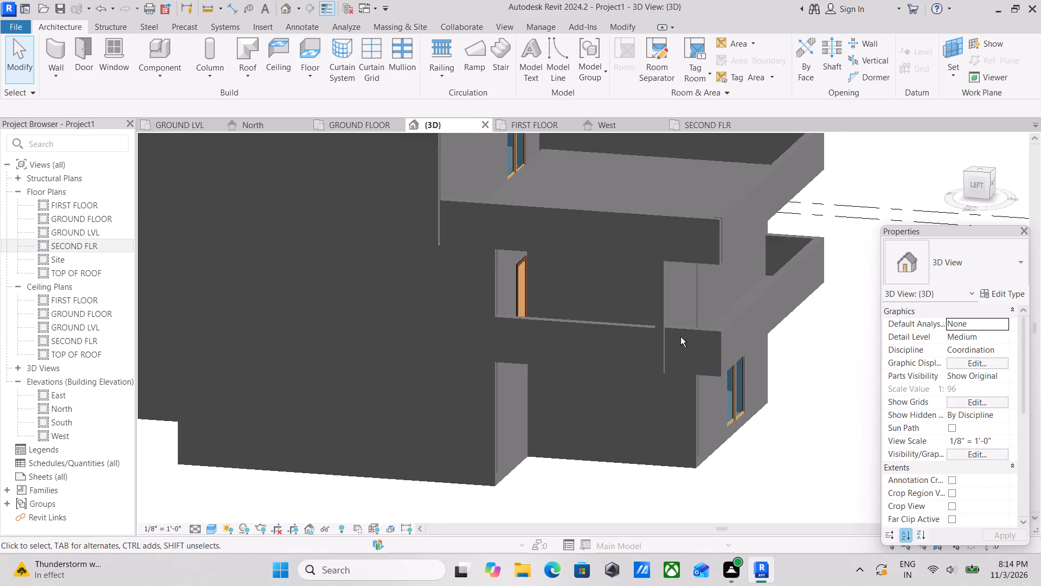
middle_click_drag(681, 337, 740, 464, "shift")
middle_click_drag(764, 439, 625, 377, "shift")
scroll(595, 349, "up", 1)
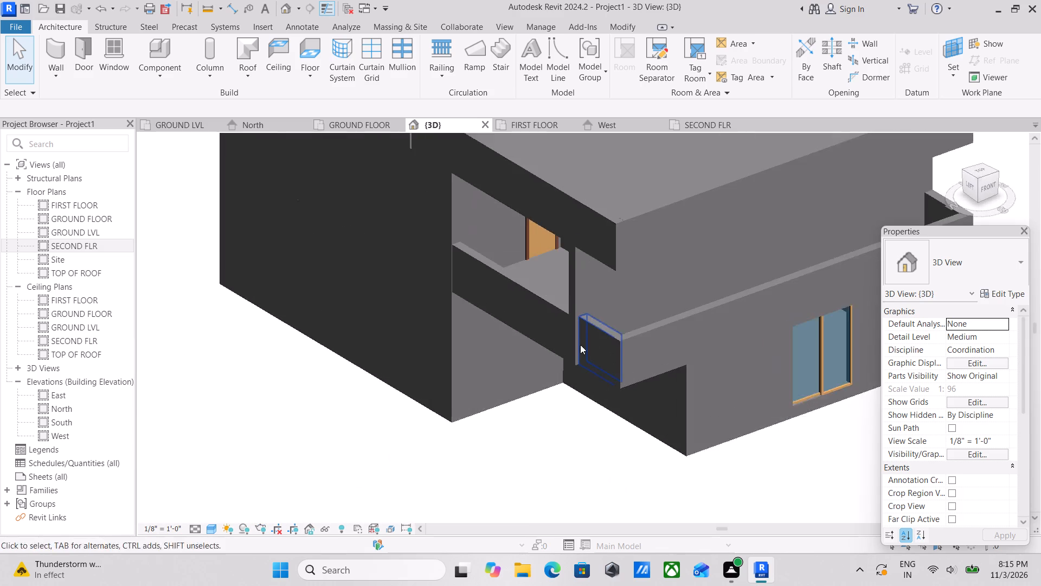
scroll(580, 345, "up", 1)
middle_click_drag(574, 340, 584, 348, "shift")
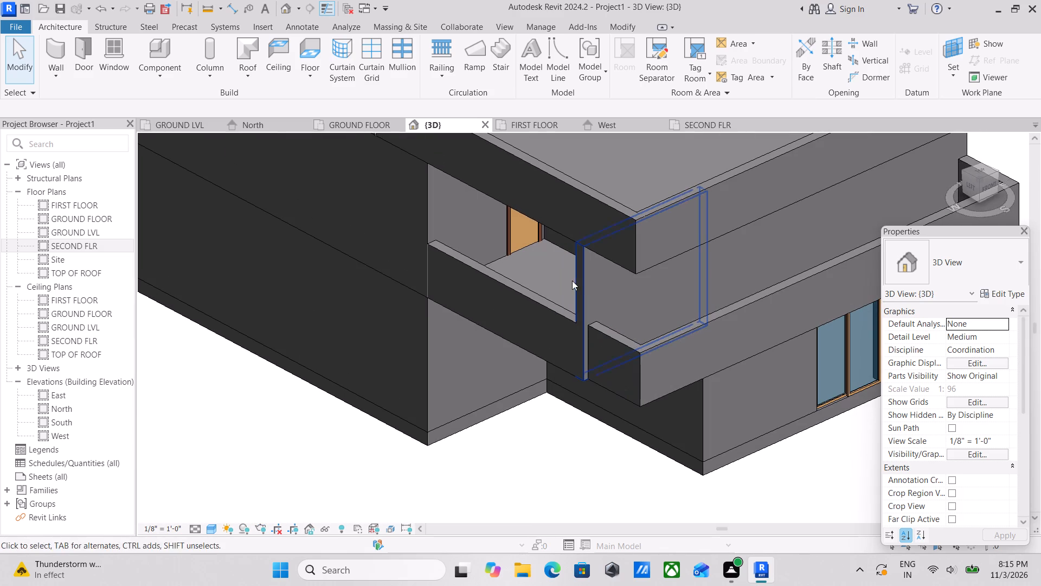
left_click(507, 286)
left_click_drag(507, 273, 511, 254)
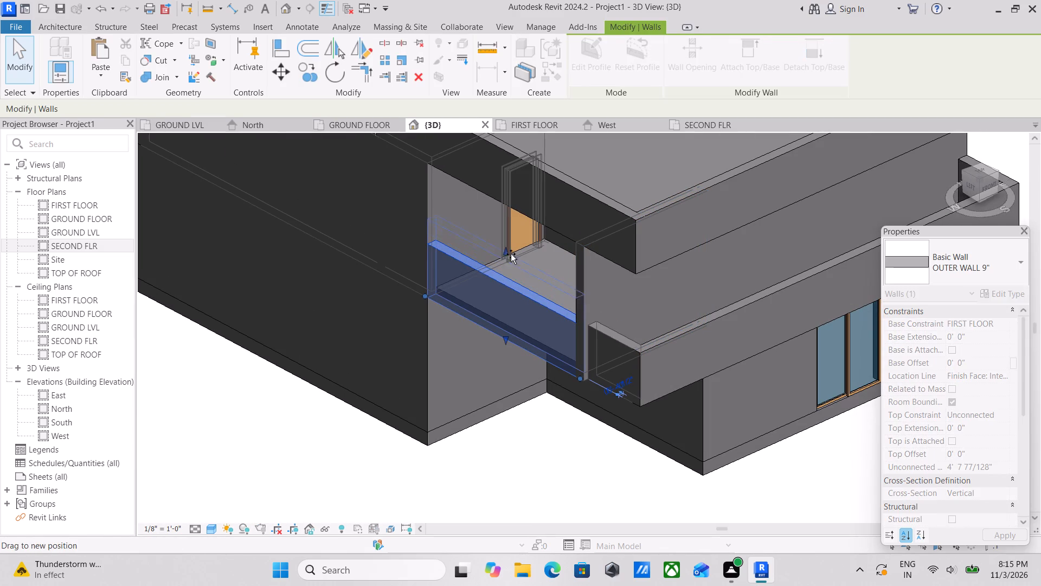
left_click_drag(511, 254, 526, 204)
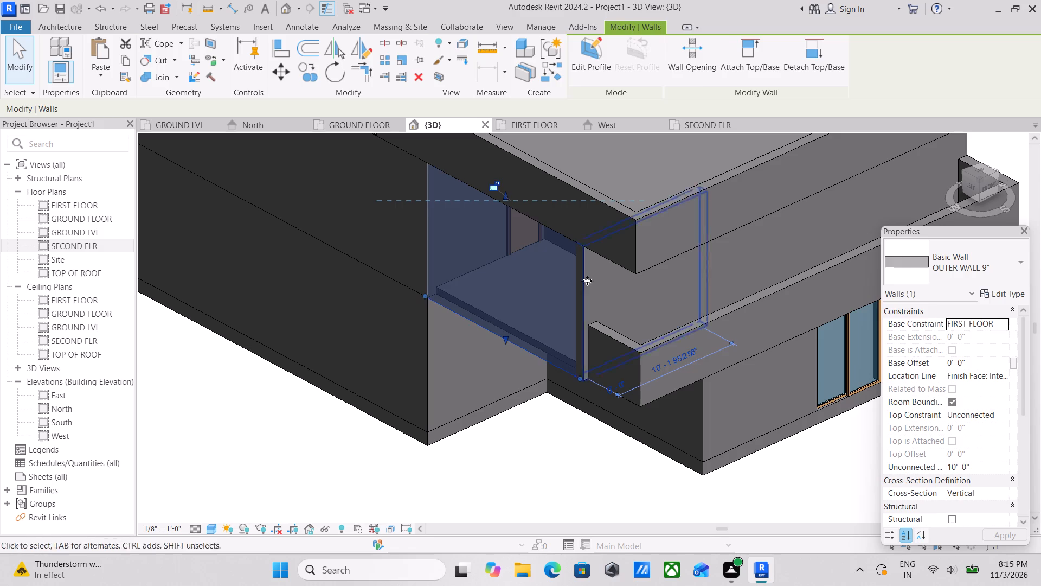
key("Escape")
Inspect the small room's new first-floor west side wall from the side, checking its top and ends against the adjoining walls and terrace parapet.
scroll(541, 295, "down", 3)
middle_click_drag(538, 302, 619, 285, "shift")
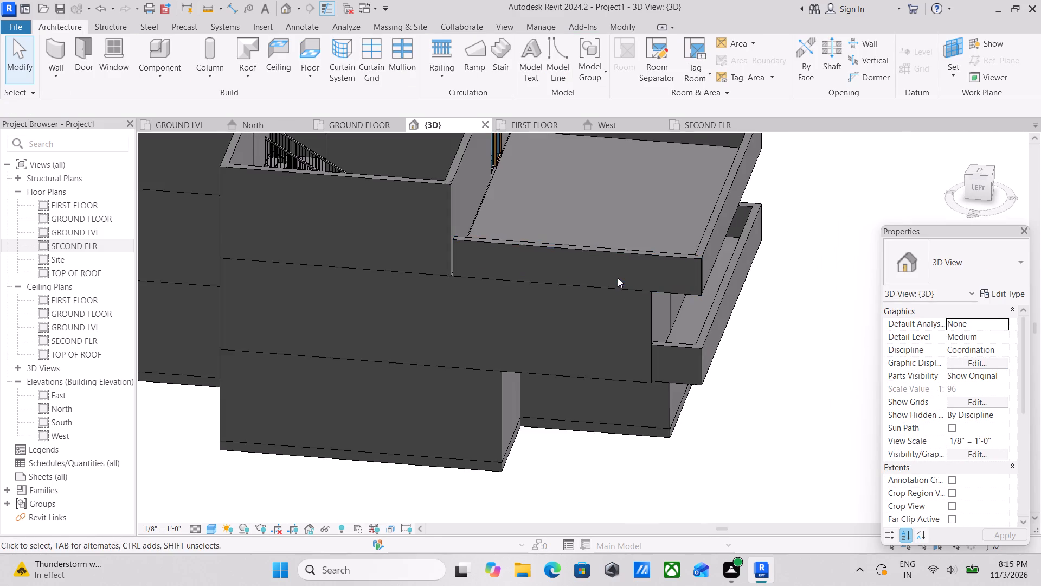
scroll(619, 279, "up", 2)
left_click(651, 301)
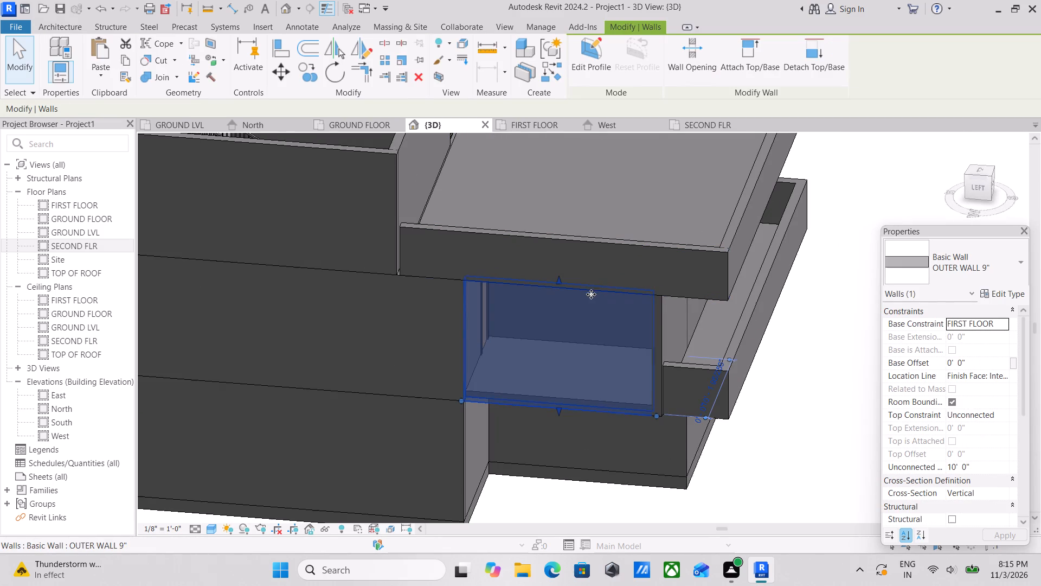
left_click(978, 189)
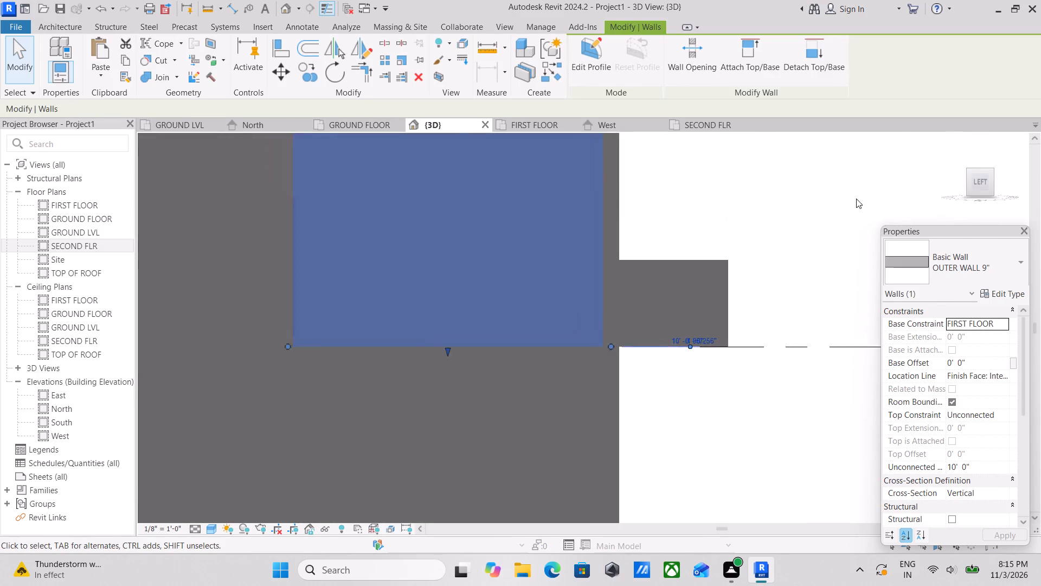
scroll(484, 236, "up", 2)
scroll(594, 199, "up", 2)
left_click_drag(613, 208, 618, 217)
scroll(628, 230, "down", 8)
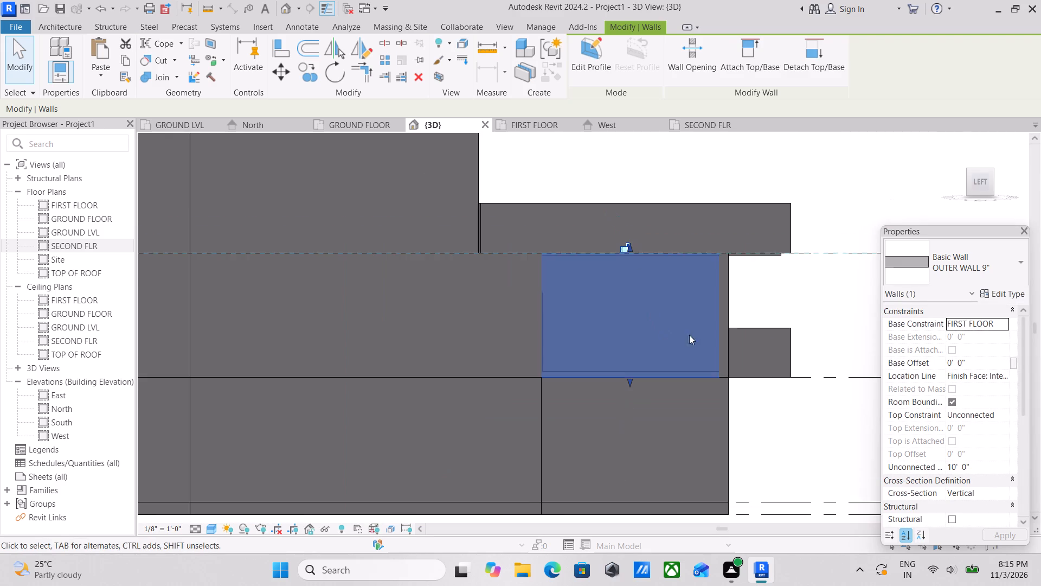
scroll(756, 343, "down", 2)
key("Escape")
scroll(754, 349, "down", 2)
Examine the wing's first-floor balcony parapet and the front wall behind it from several angles in the 3D view.
middle_click_drag(752, 349, 582, 499, "shift")
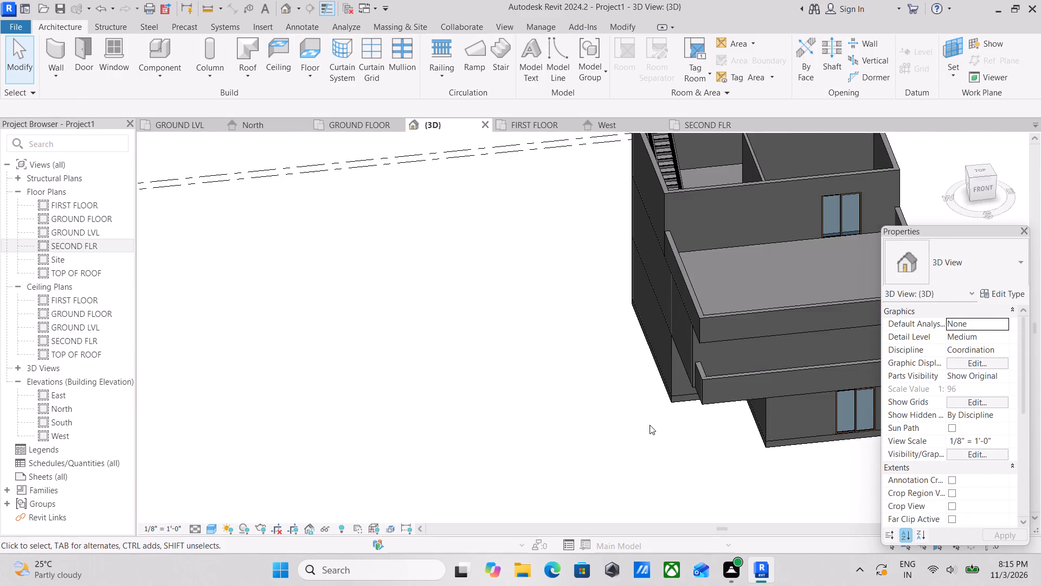
scroll(655, 418, "up", 2)
left_click(712, 355)
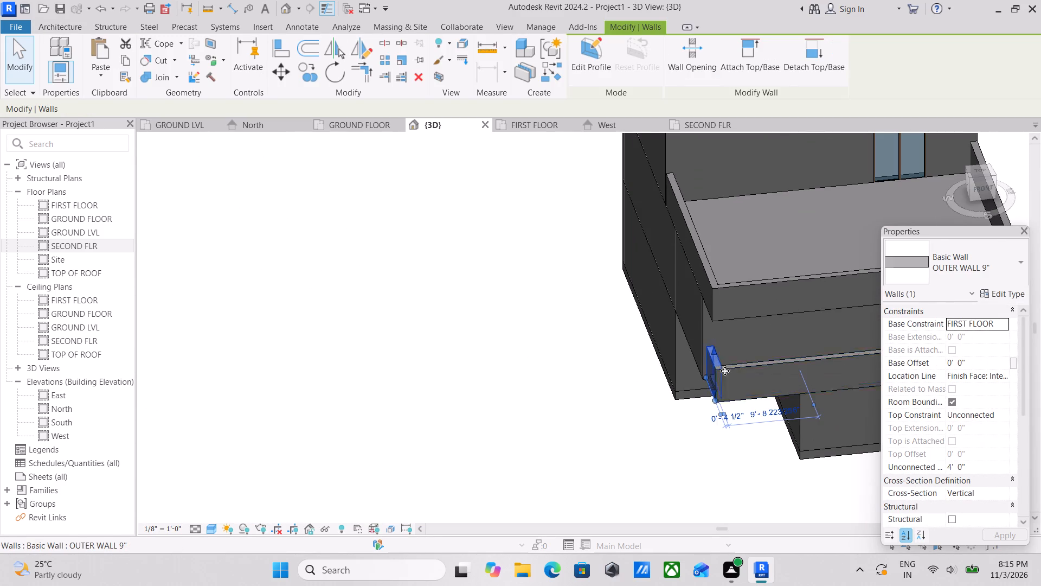
middle_click_drag(724, 373, 689, 466)
middle_click_drag(718, 407, 767, 387, "shift")
scroll(707, 358, "down", 2)
key("Escape")
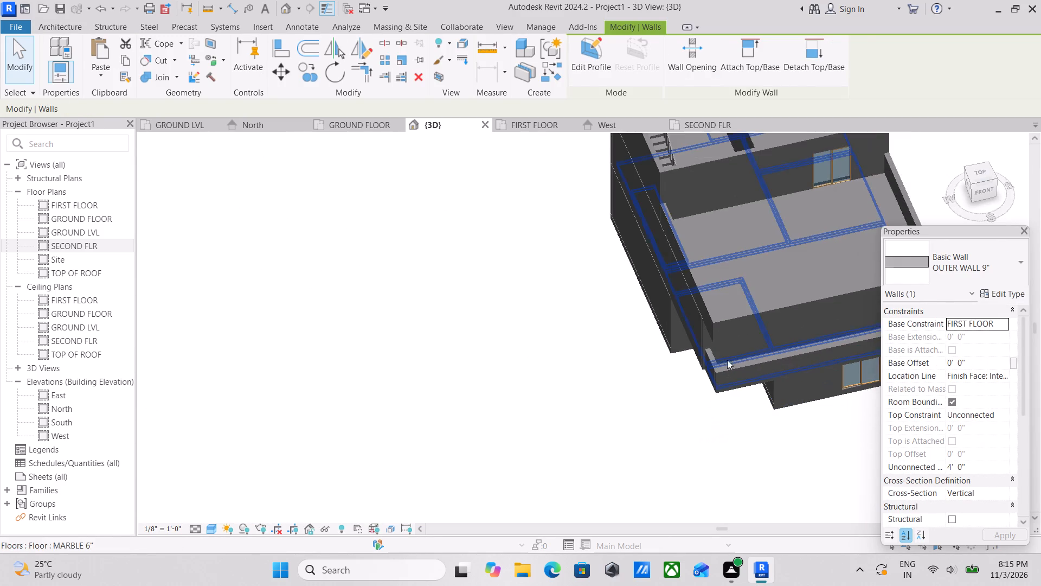
middle_click_drag(729, 365, 601, 365)
scroll(683, 389, "up", 2)
middle_click_drag(702, 390, 632, 353)
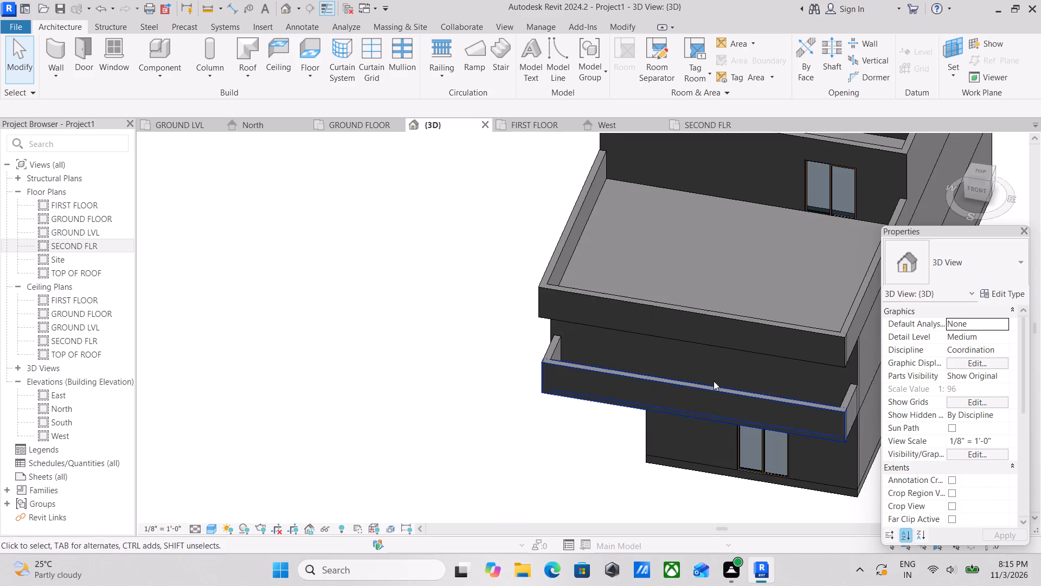
middle_click_drag(720, 384, 692, 377)
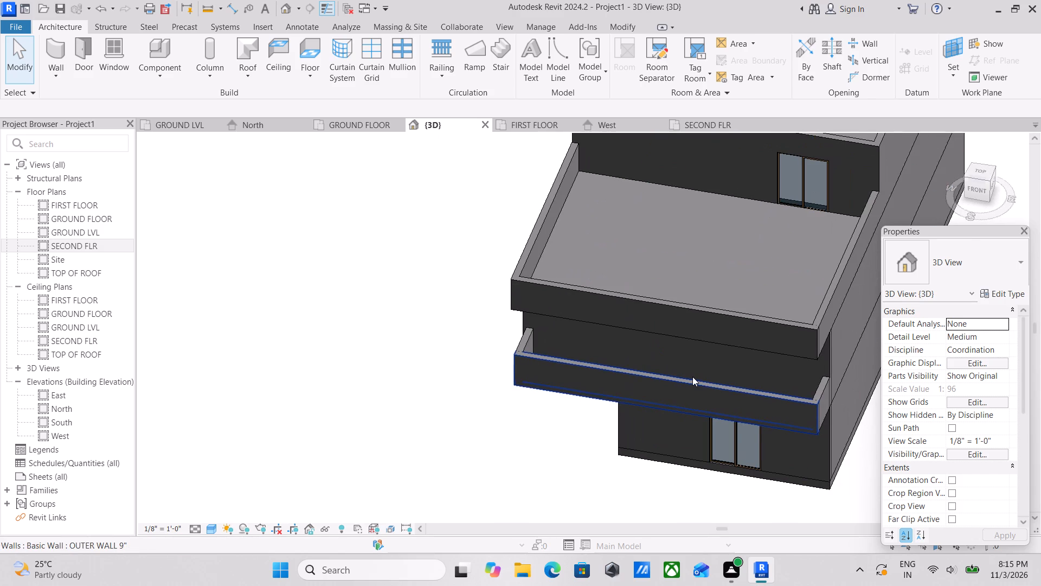
scroll(719, 360, "up", 1)
scroll(722, 368, "down", 1)
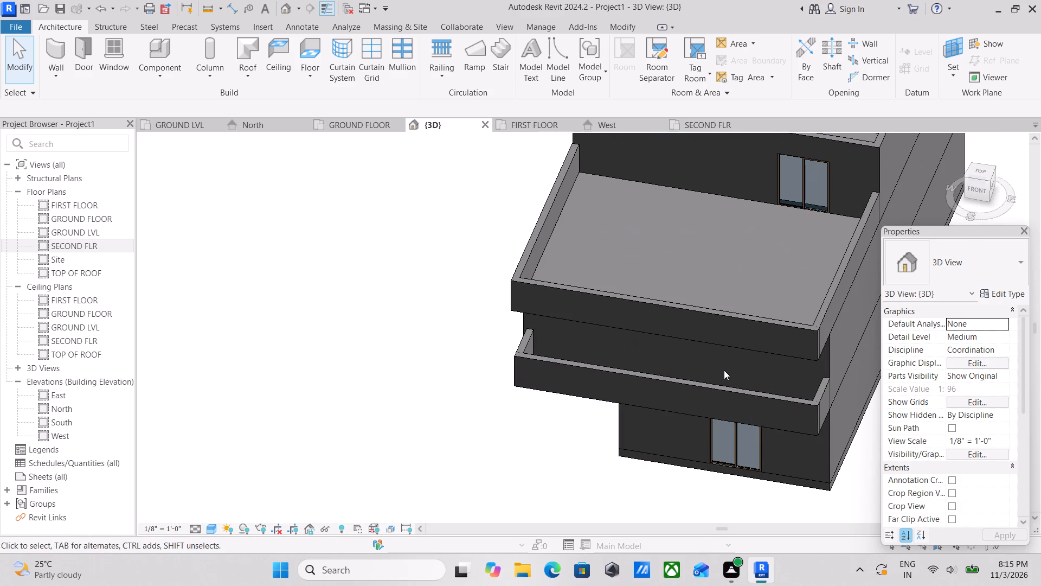
scroll(742, 381, "down", 1)
scroll(745, 383, "up", 4)
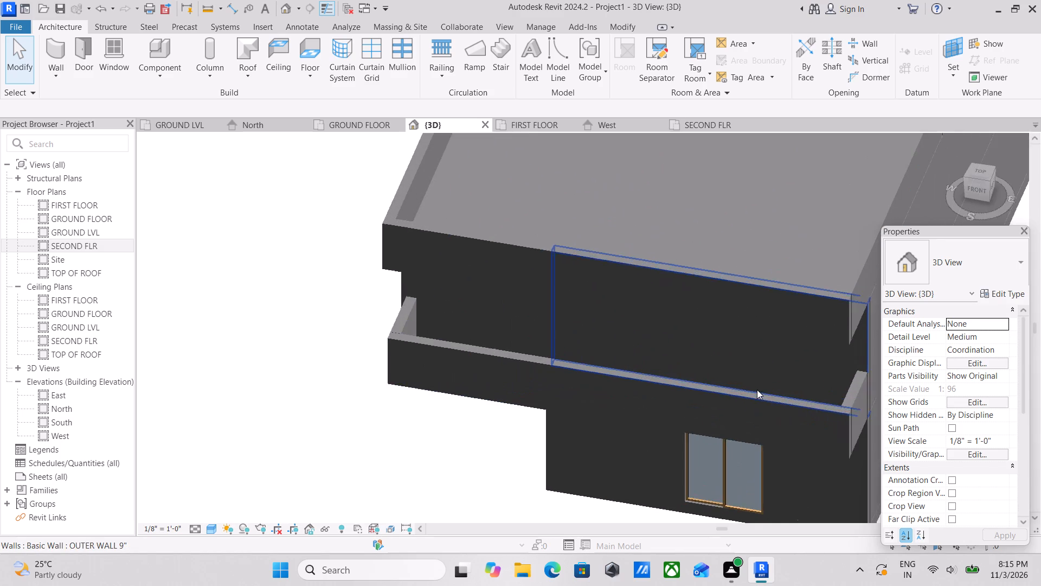
scroll(757, 390, "down", 2)
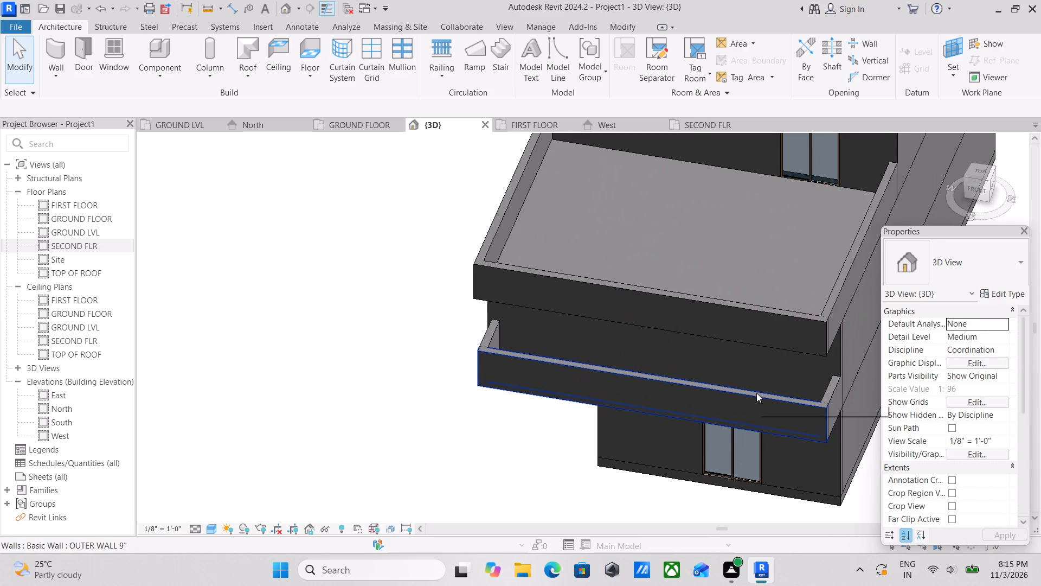
Open the FIRST FLOOR plan at the wing's front rooms and balcony.
left_click(528, 124)
scroll(583, 337, "down", 3)
middle_click_drag(492, 296, 243, 298)
scroll(455, 323, "down", 1)
middle_click_drag(451, 323, 449, 392)
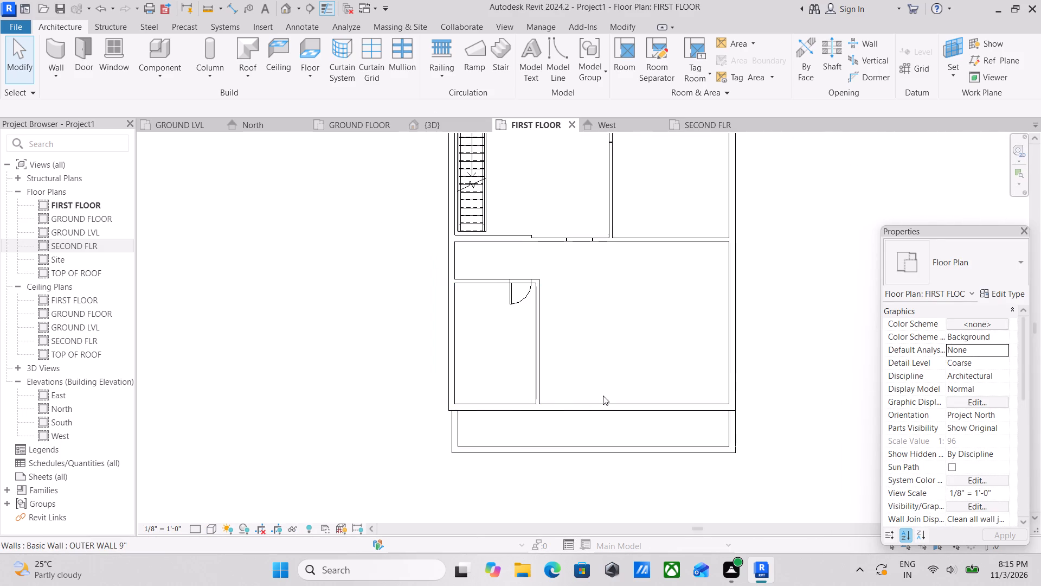
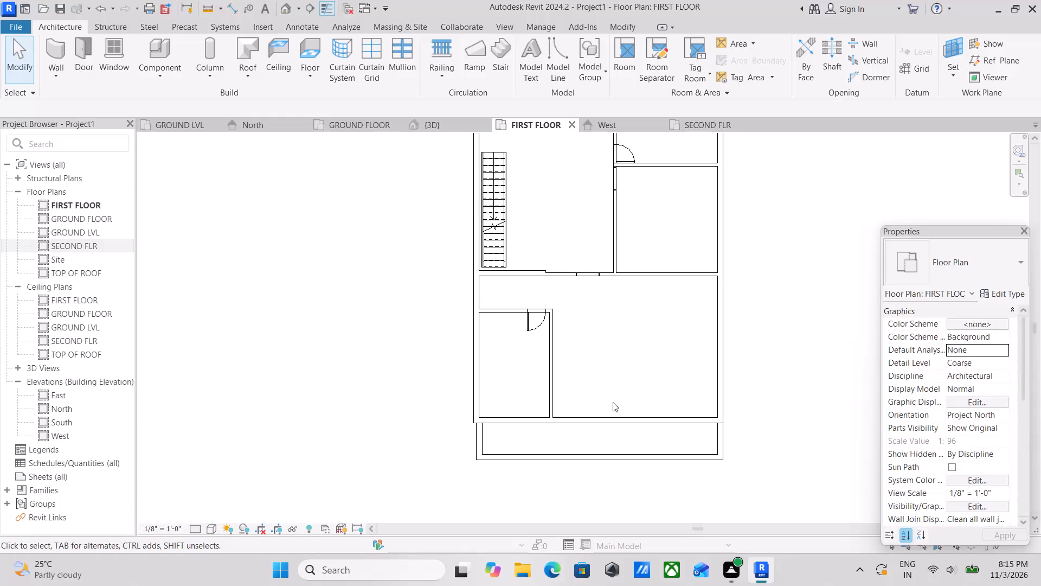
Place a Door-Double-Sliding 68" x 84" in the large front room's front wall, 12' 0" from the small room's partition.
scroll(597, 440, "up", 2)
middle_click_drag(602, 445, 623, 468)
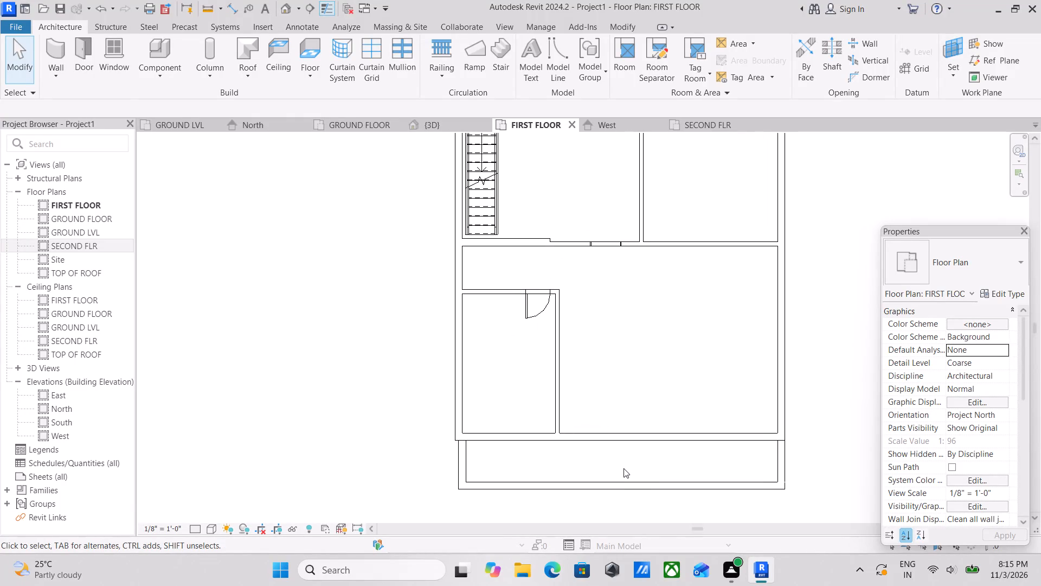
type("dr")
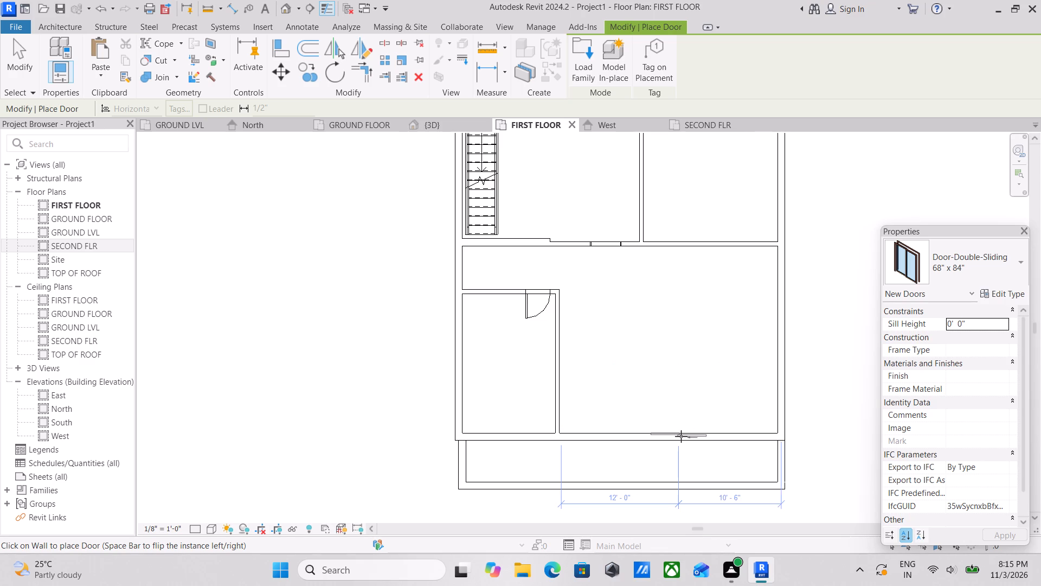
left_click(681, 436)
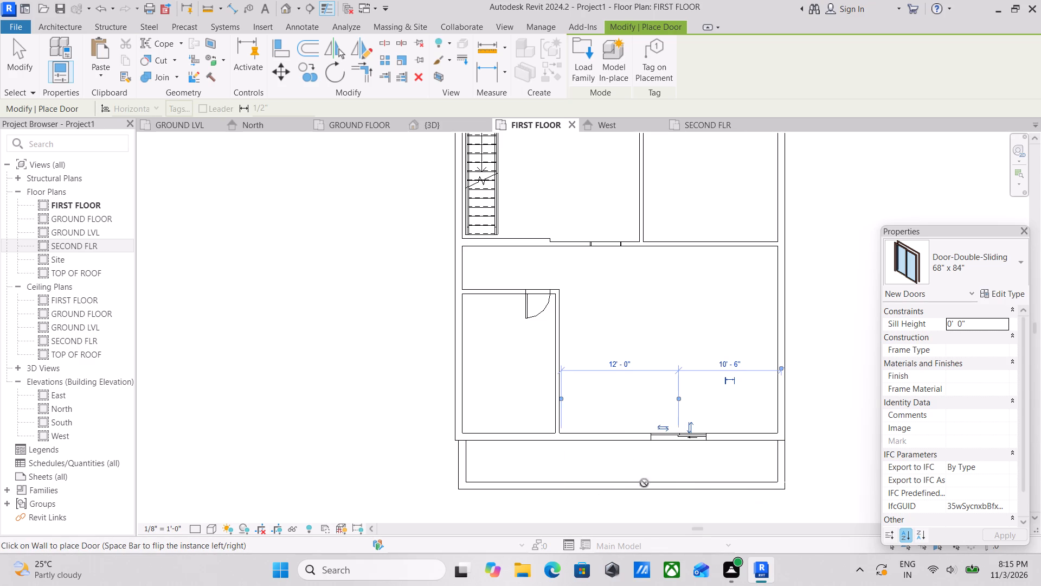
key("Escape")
Start a window and duplicate the Fixed 36" x 48" type under the name window 3' x 3'.
type("wn")
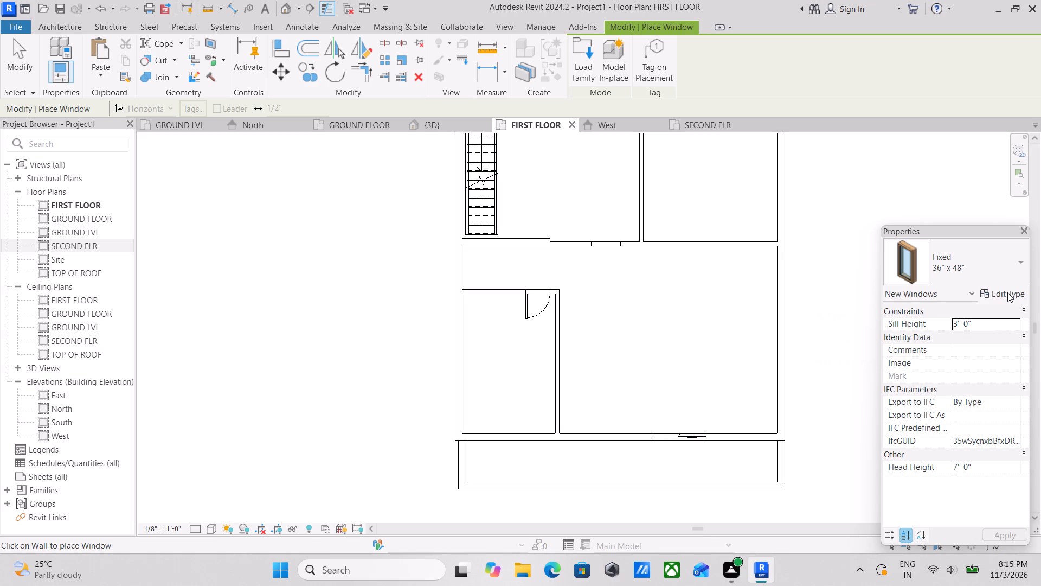
left_click(1007, 292)
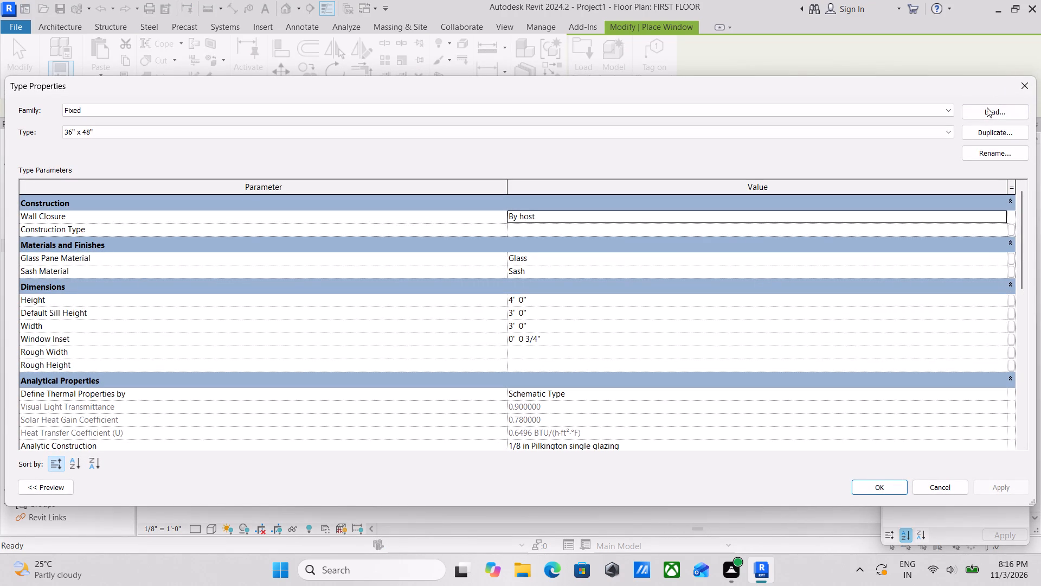
left_click(998, 131)
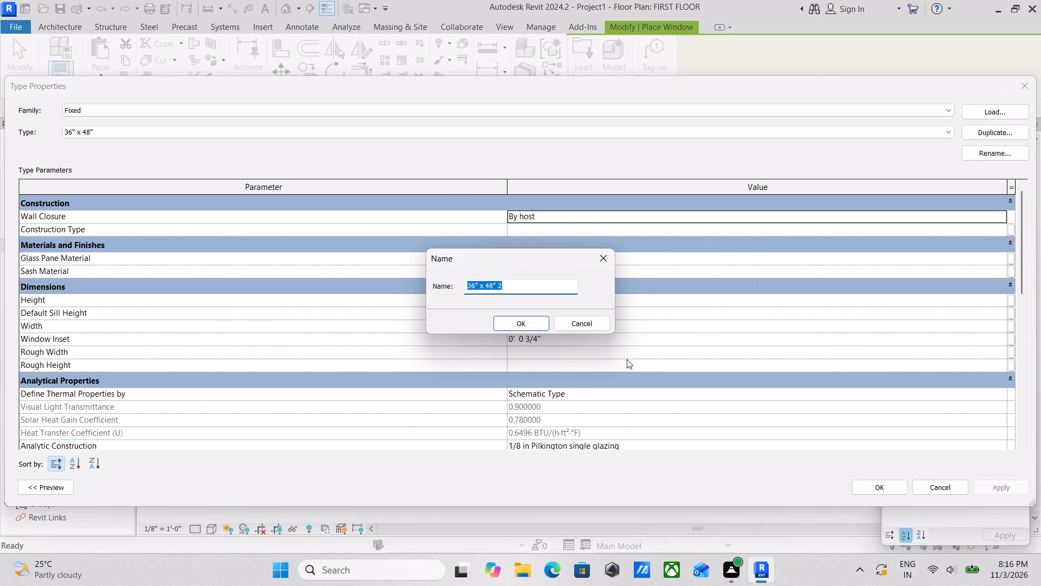
type("windf")
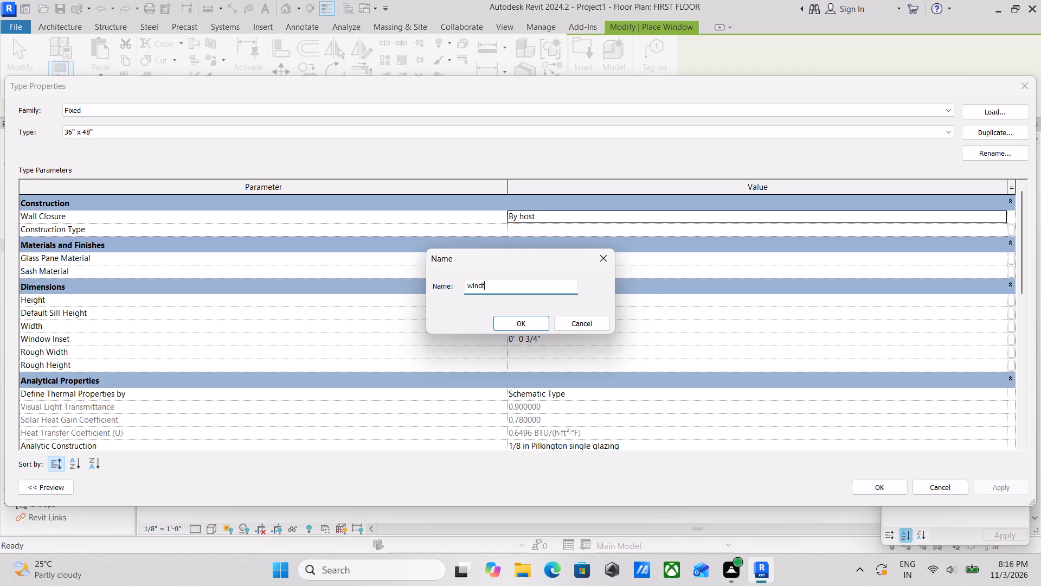
key("BackSpace")
type("ow")
key("space")
key("3")
key("apostrophe")
key("space")
type("x3")
key("BackSpace")
key("space")
type("3'")
left_click(510, 325)
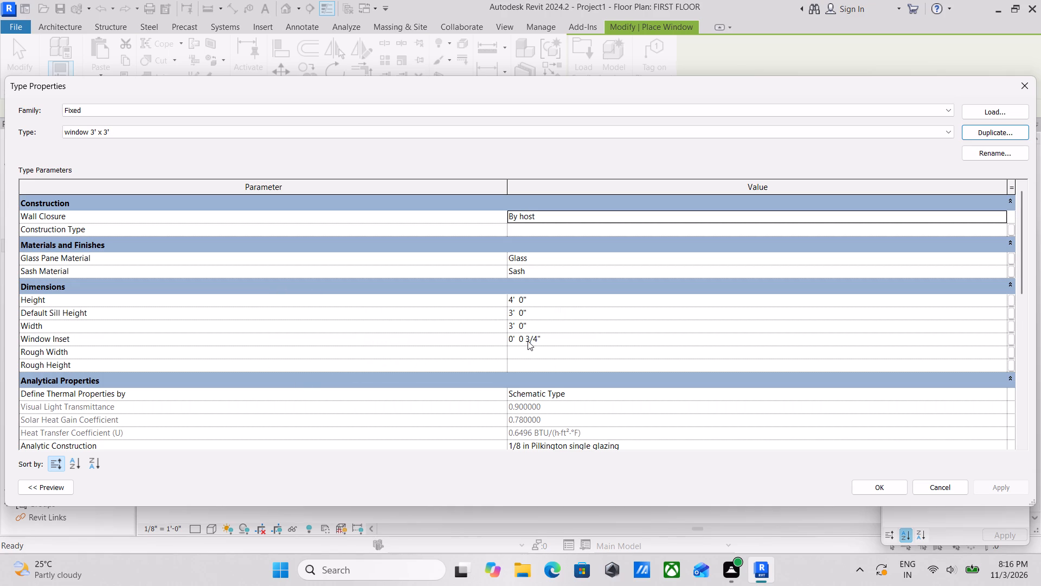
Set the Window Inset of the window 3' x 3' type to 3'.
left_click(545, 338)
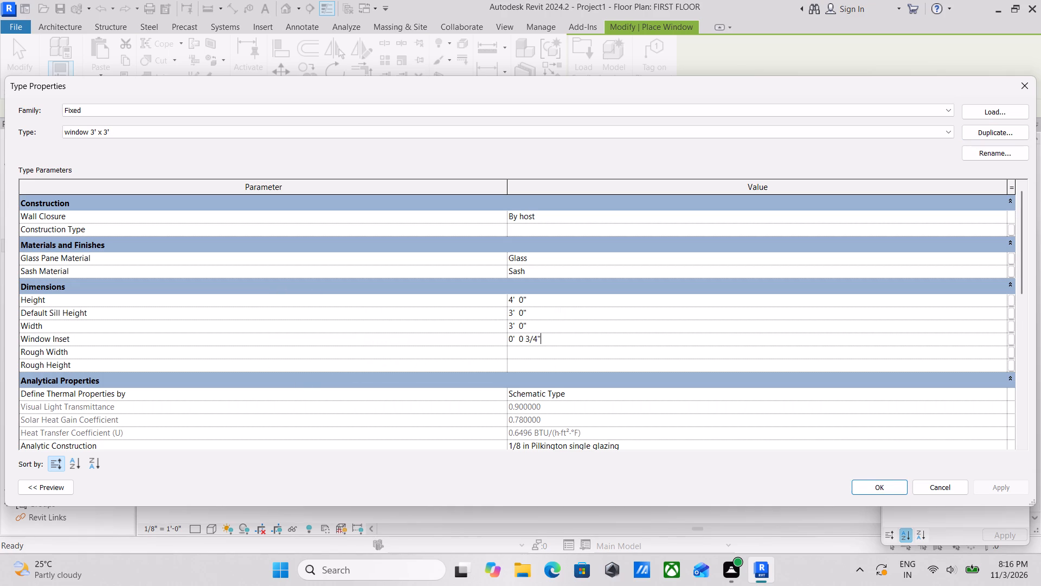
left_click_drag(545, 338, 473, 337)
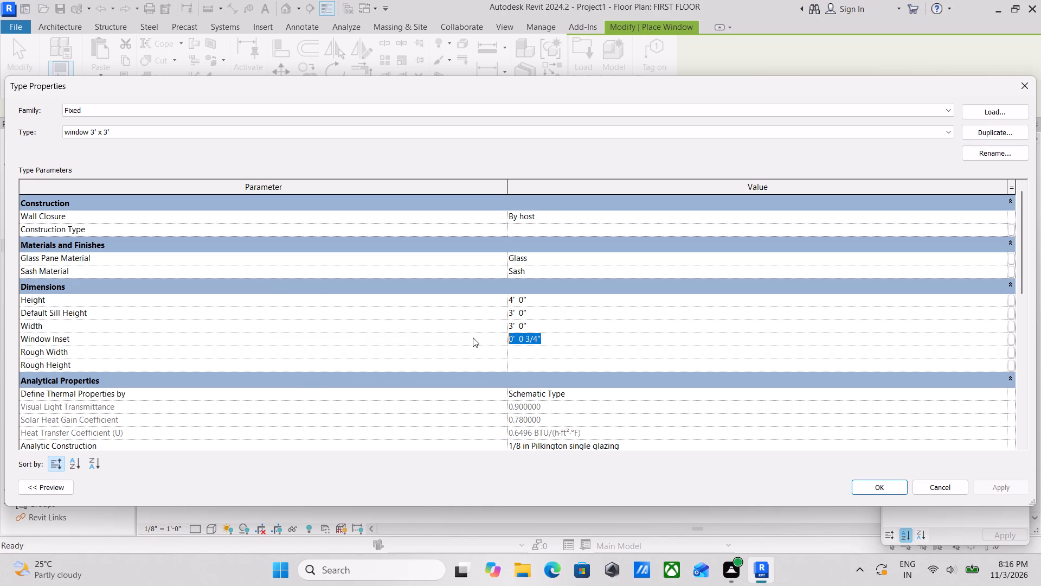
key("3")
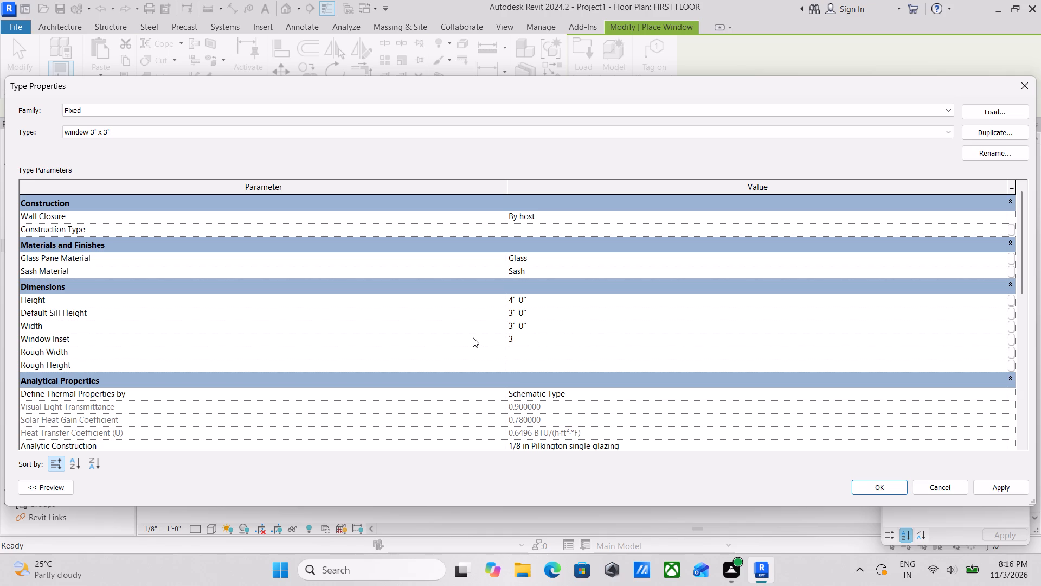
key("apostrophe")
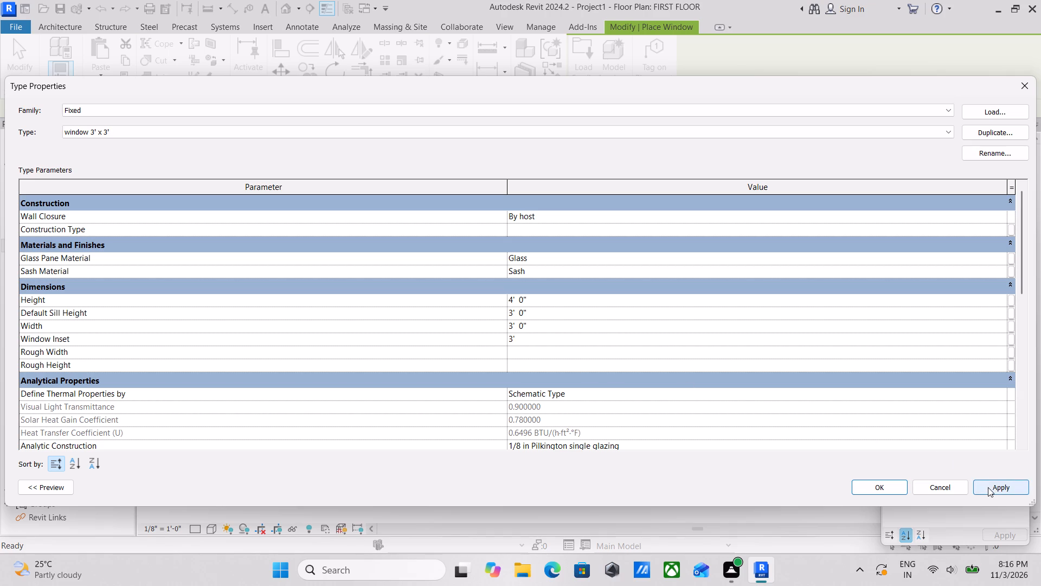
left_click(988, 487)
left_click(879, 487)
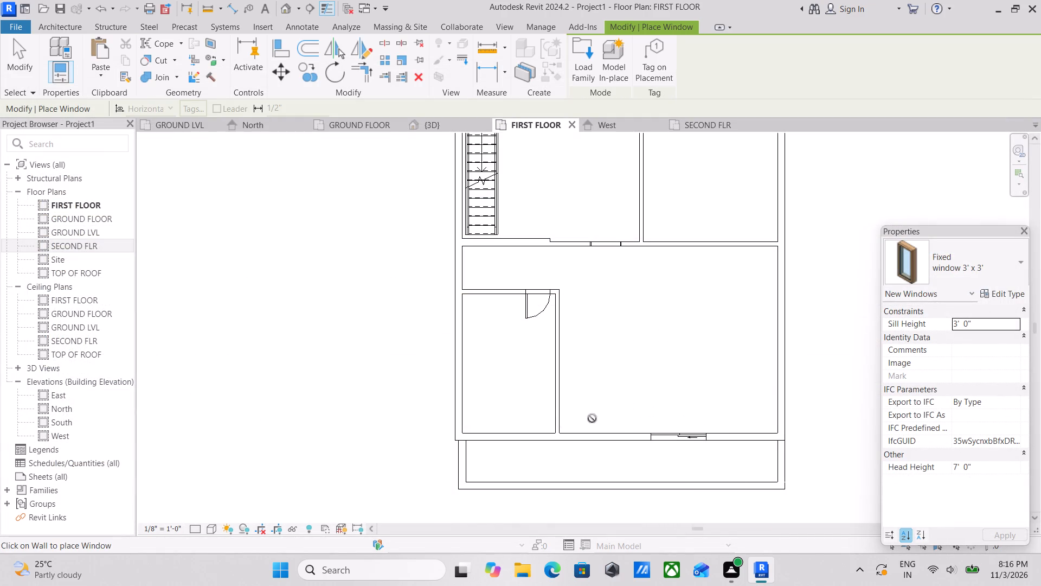
Place a window 3' x 3' in the small front room's balcony-side wall, 4' 0" from its west wall.
scroll(506, 437, "up", 3)
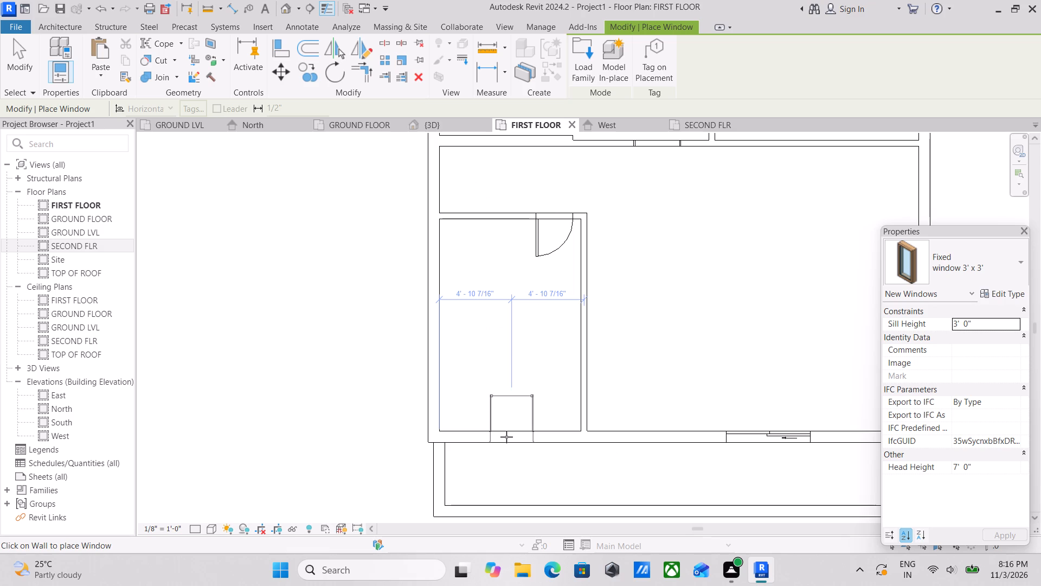
left_click(499, 445)
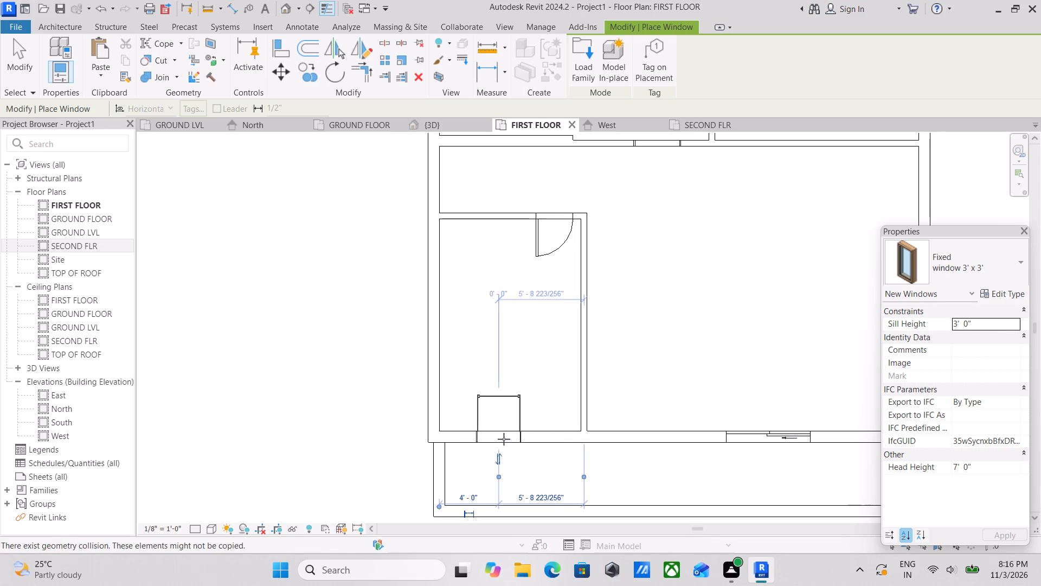
scroll(555, 428, "down", 3)
key("Escape")
scroll(539, 428, "up", 2)
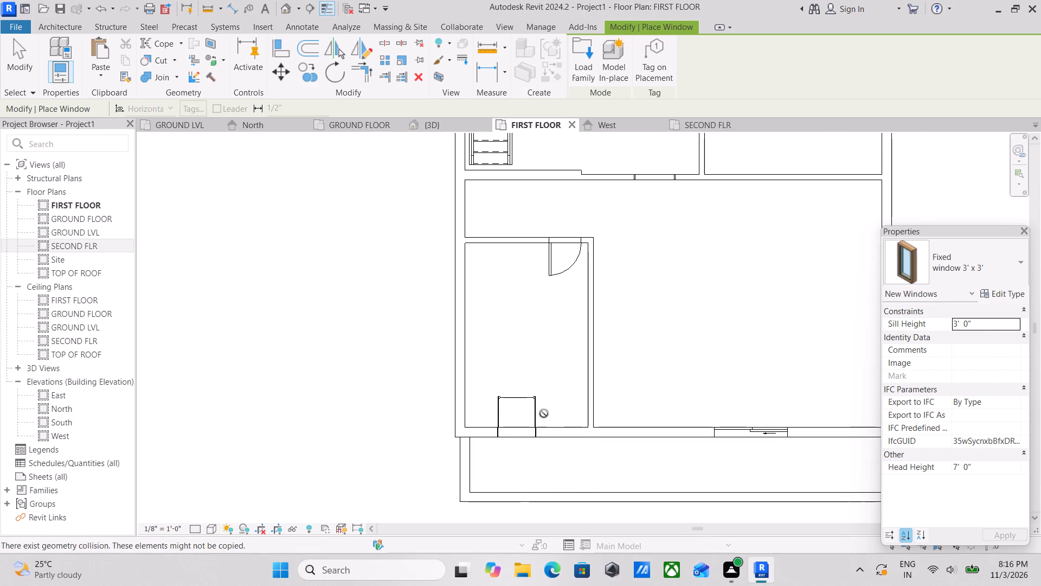
key("Escape")
Change the Window Inset of the placed window's type to 2".
left_click(538, 409)
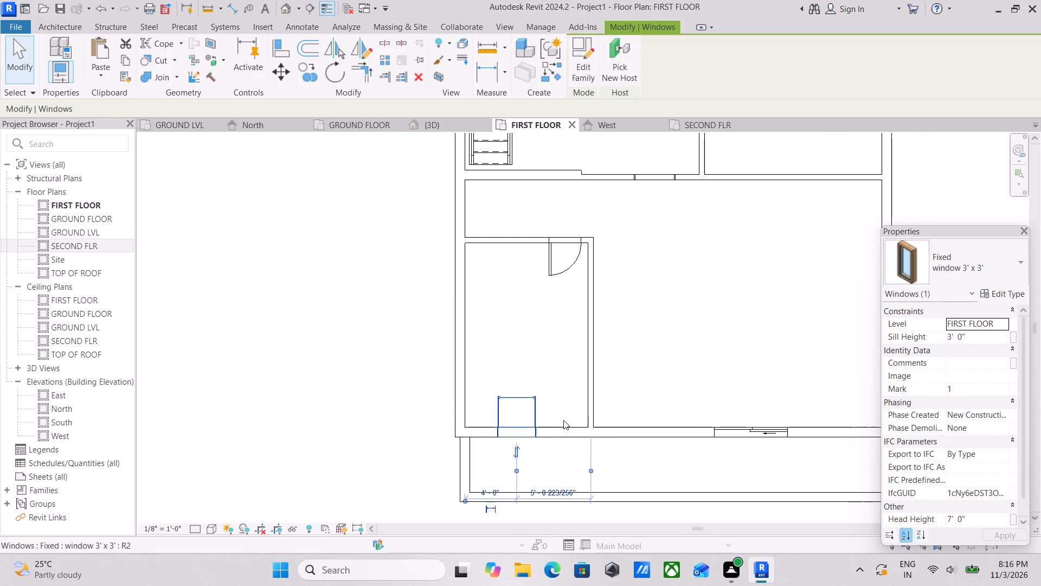
left_click(1014, 297)
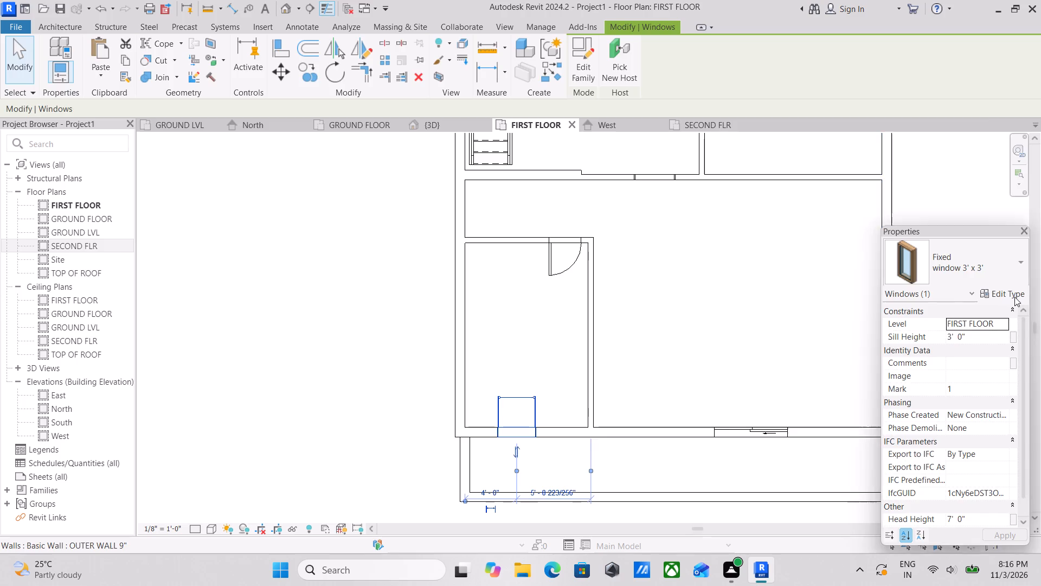
left_click(552, 340)
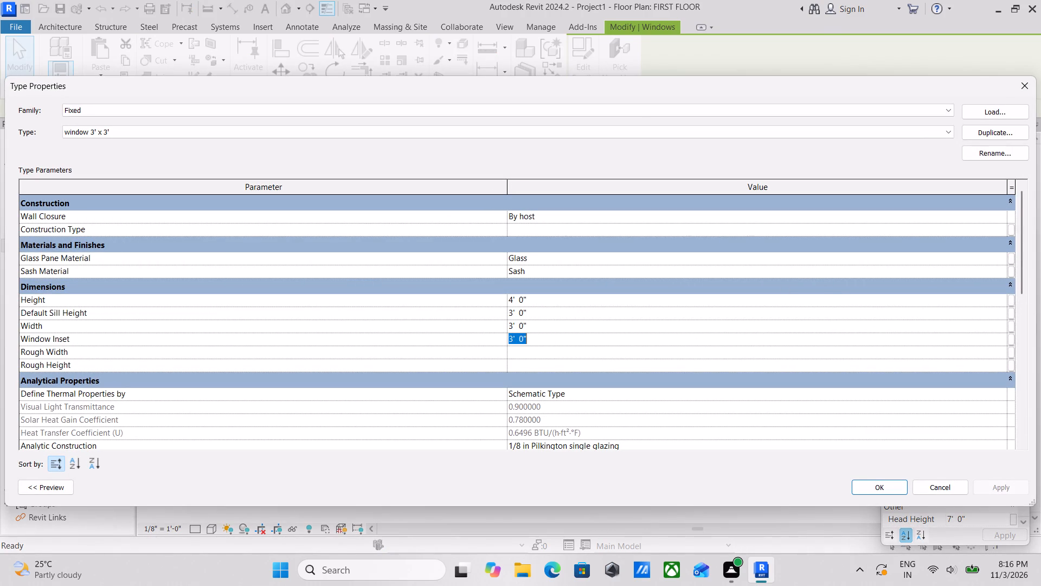
key("BackSpace")
key("2")
key("shift+quotedbl")
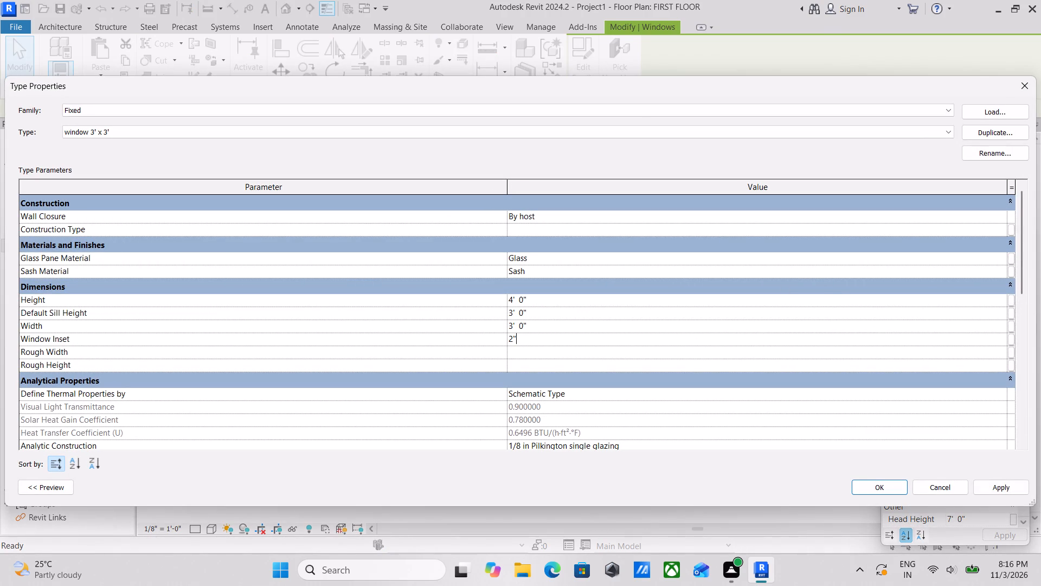
key("Return")
left_click(1014, 490)
left_click(888, 493)
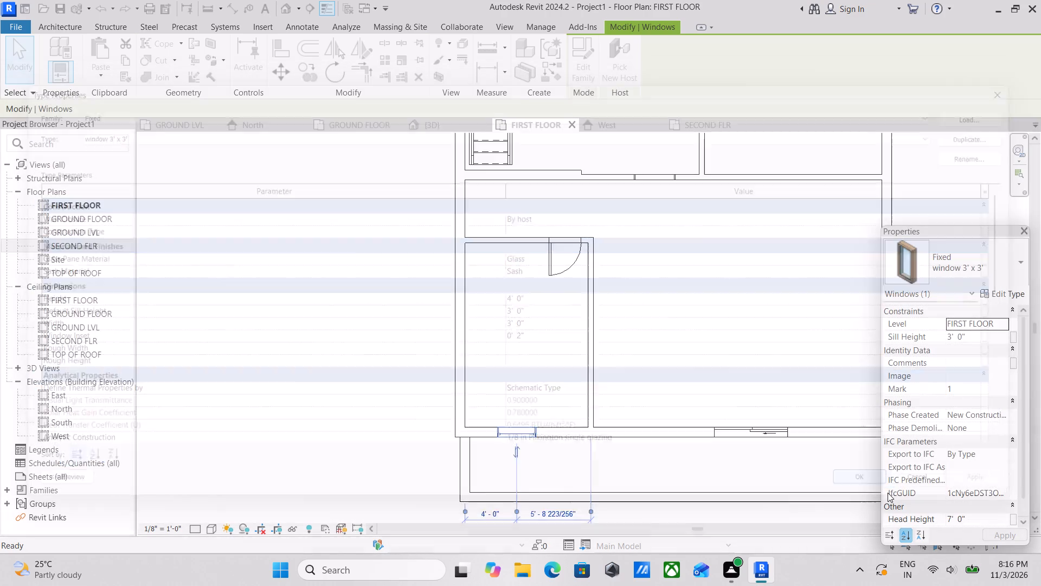
scroll(589, 430, "down", 2)
middle_click_drag(591, 436, 615, 356)
key("Escape")
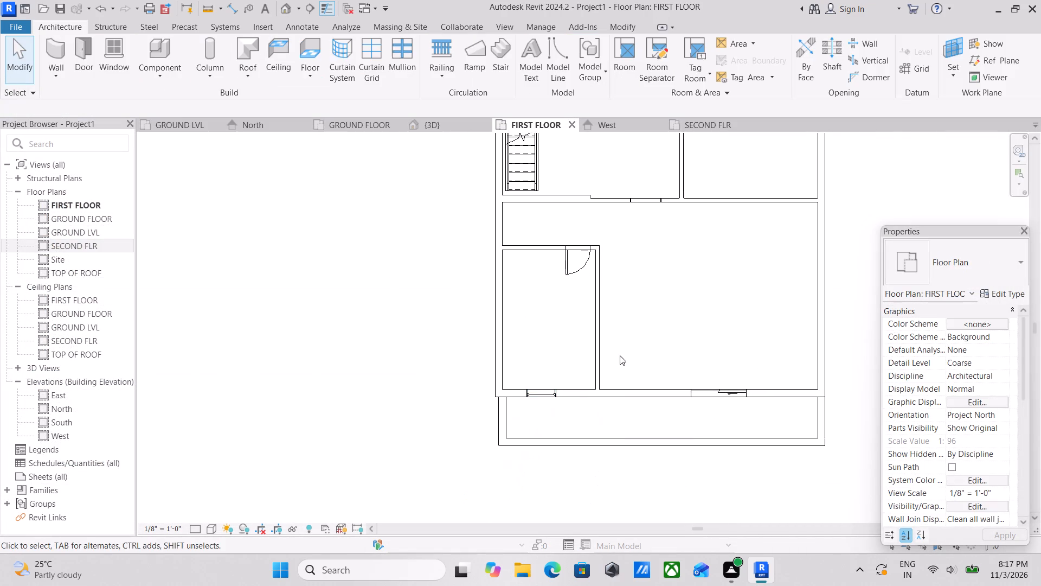
Examine the window and sliding doors on the building's front in the 3D view.
middle_click_drag(627, 371, 679, 367)
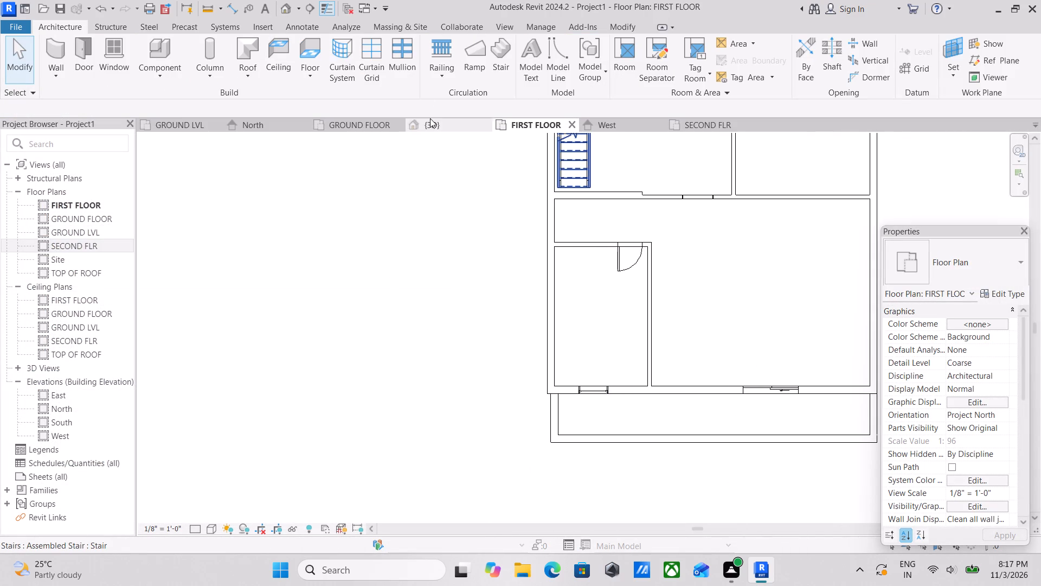
left_click(430, 118)
left_click(434, 130)
scroll(663, 353, "down", 1)
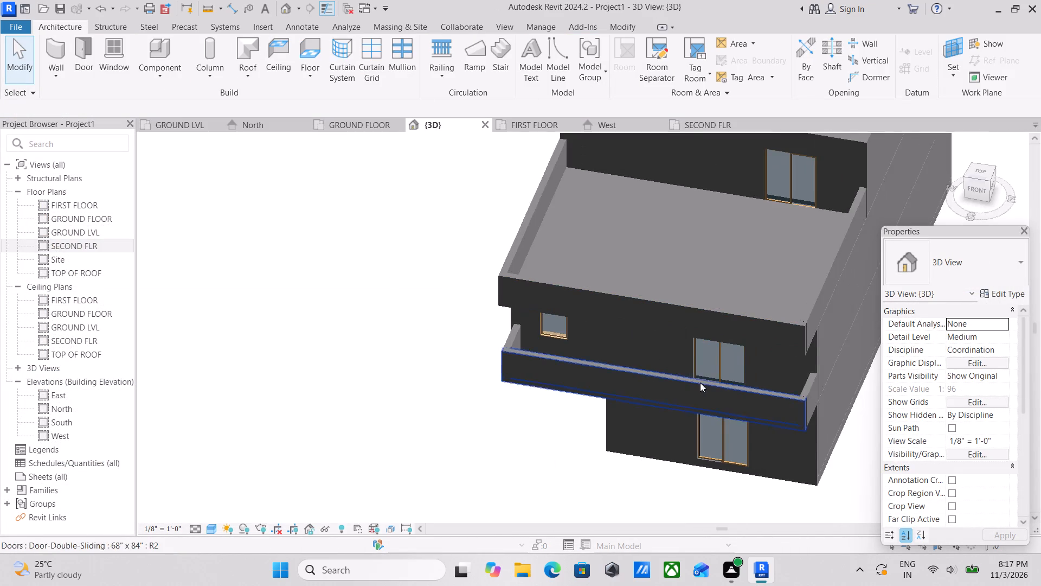
scroll(712, 388, "down", 2)
scroll(741, 421, "down", 1)
middle_click_drag(740, 420, 786, 348)
scroll(740, 381, "up", 3)
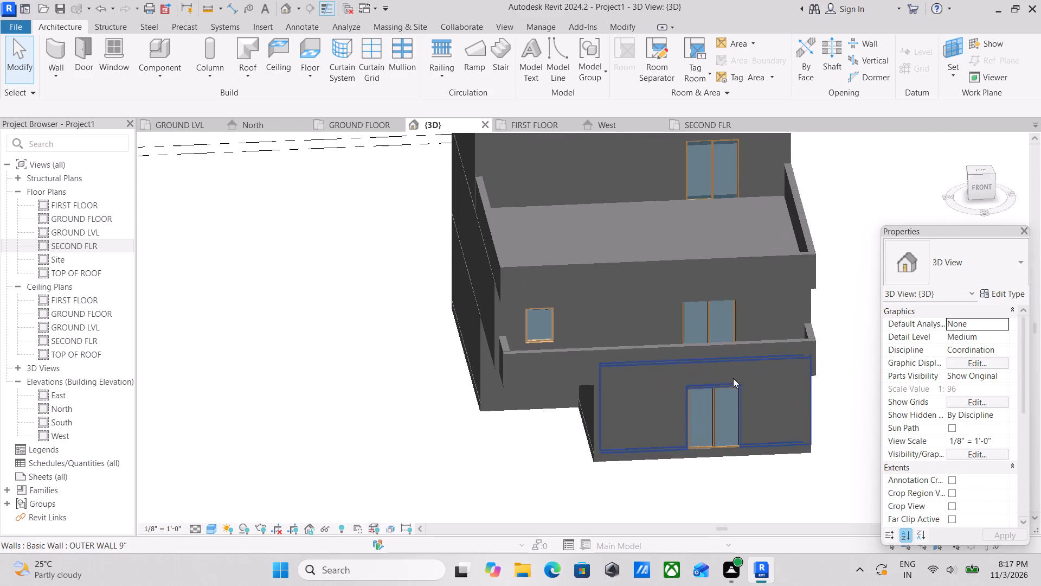
scroll(713, 327, "up", 1)
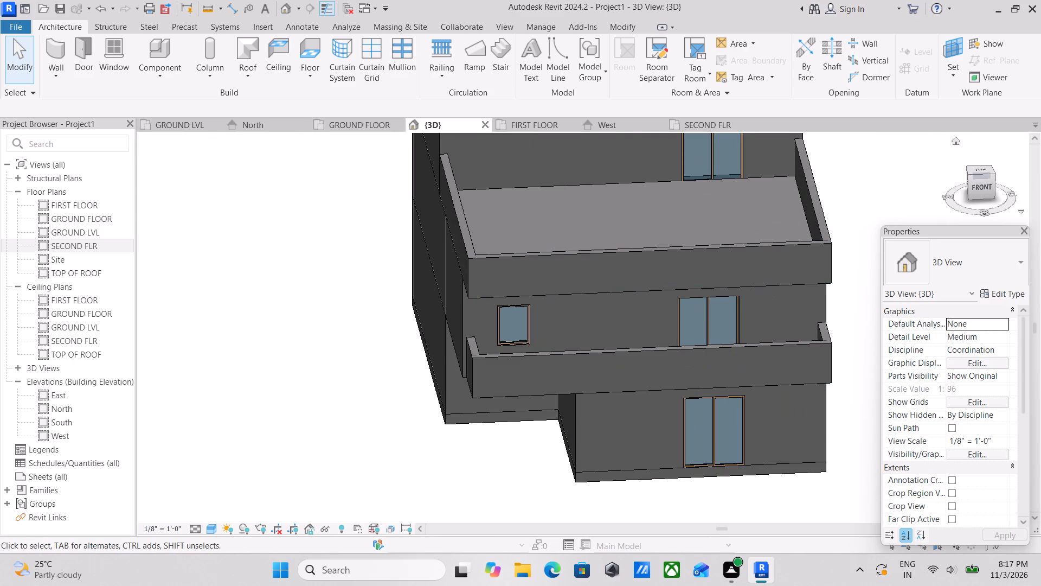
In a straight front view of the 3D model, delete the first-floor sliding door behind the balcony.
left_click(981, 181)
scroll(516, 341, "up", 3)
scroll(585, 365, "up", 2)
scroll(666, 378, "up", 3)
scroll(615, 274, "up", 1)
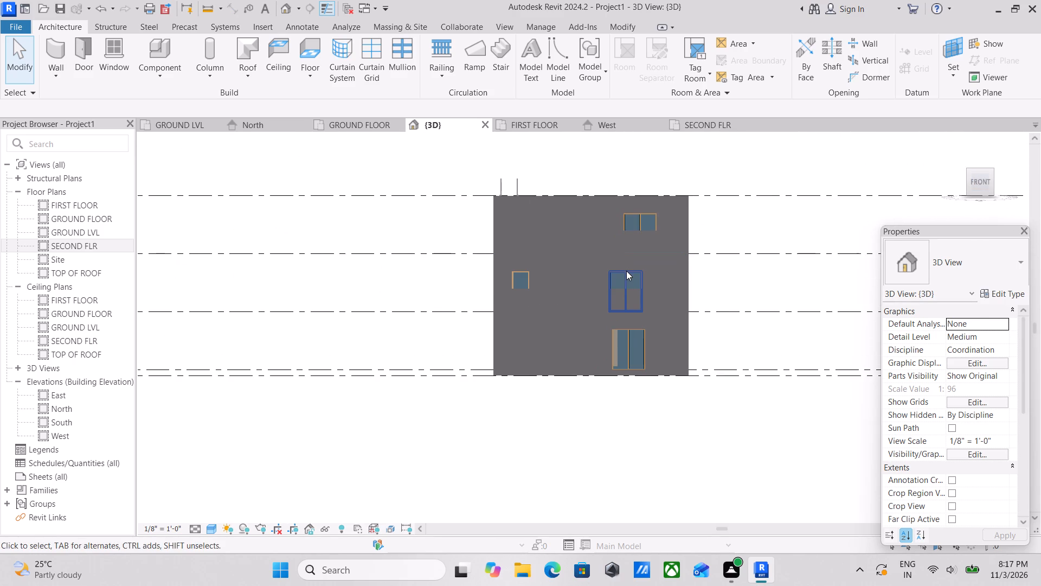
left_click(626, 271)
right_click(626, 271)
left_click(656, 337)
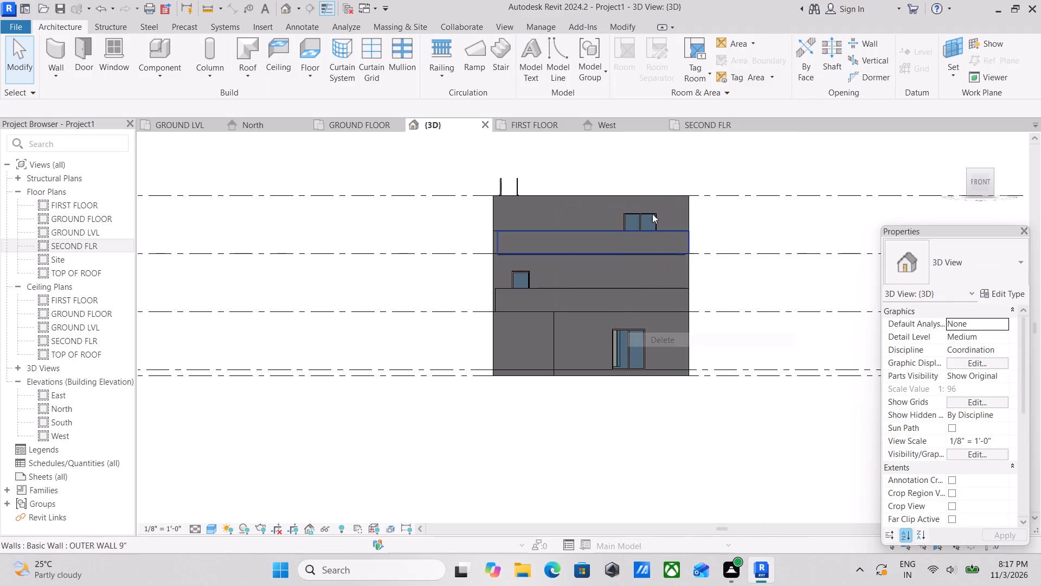
Delete the second-floor sliding door that opens onto the terrace.
left_click(643, 212)
right_click(643, 212)
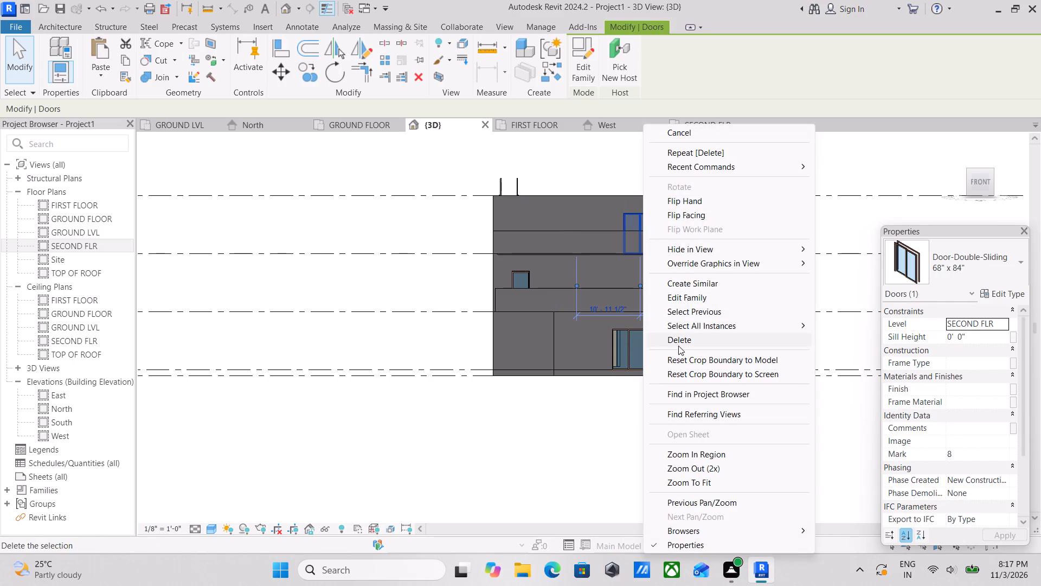
left_click(680, 343)
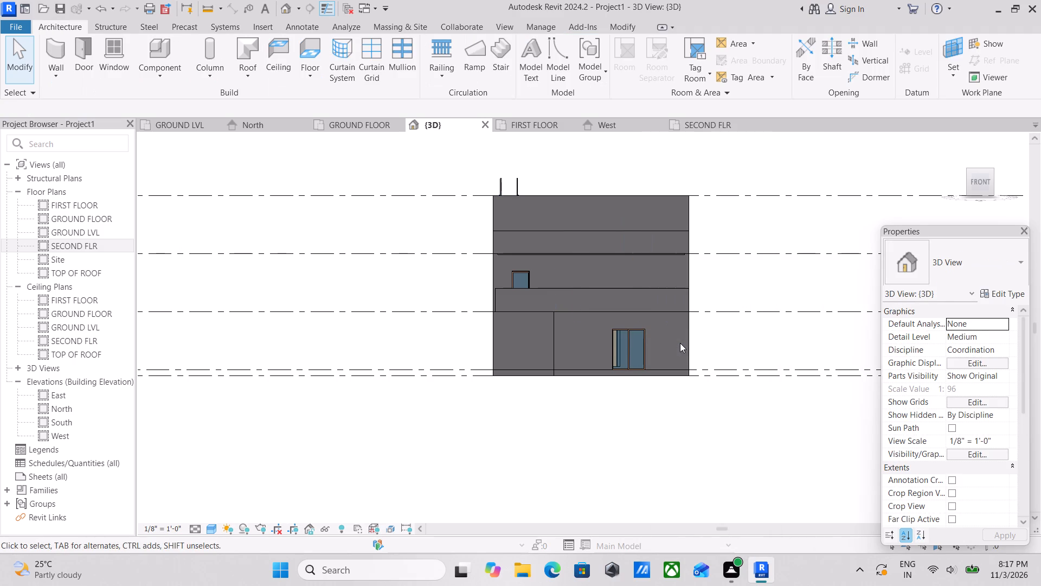
Copy the ground-floor front sliding door and paste it aligned to the FIRST FLOOR and SECOND FLR levels.
scroll(643, 349, "up", 2)
left_click(640, 325)
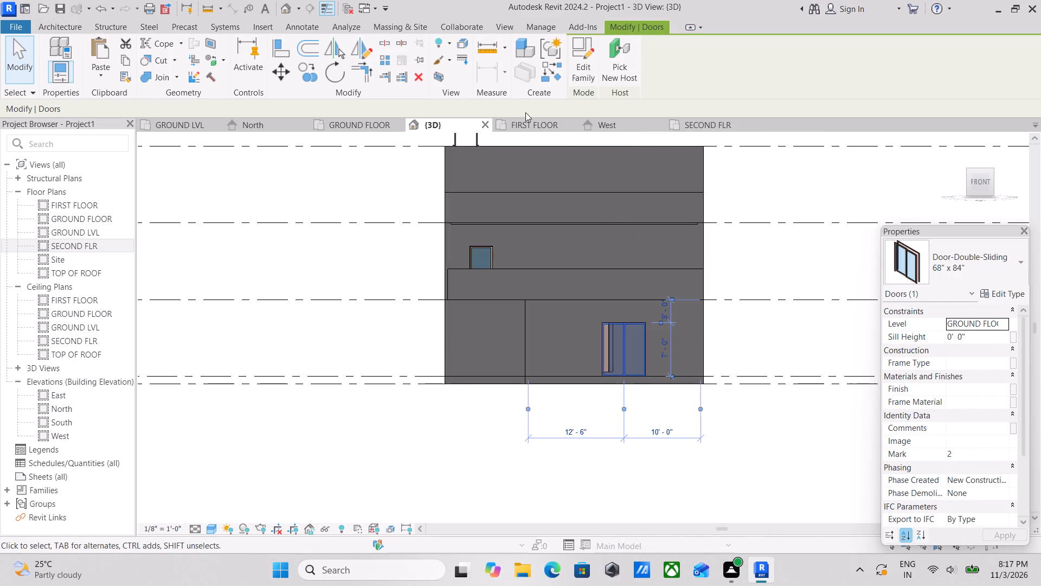
left_click(123, 58)
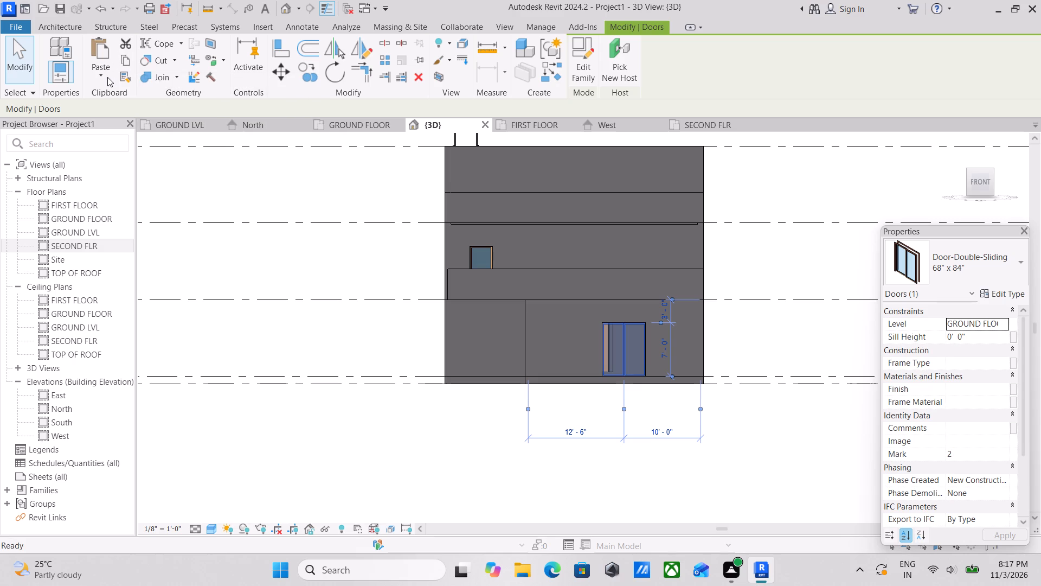
left_click(107, 77)
left_click(138, 125)
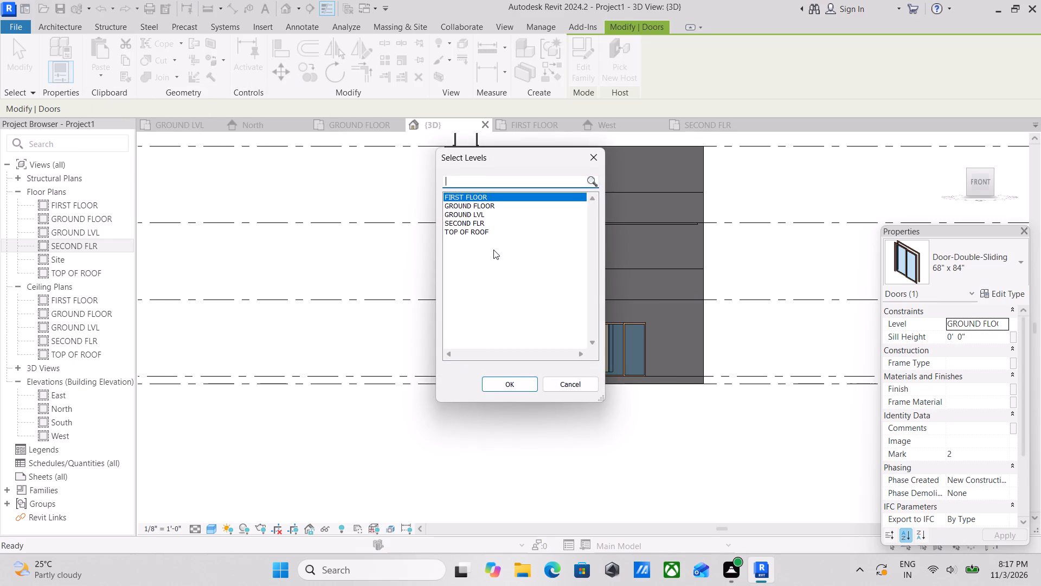
left_click(461, 220, "ctrl")
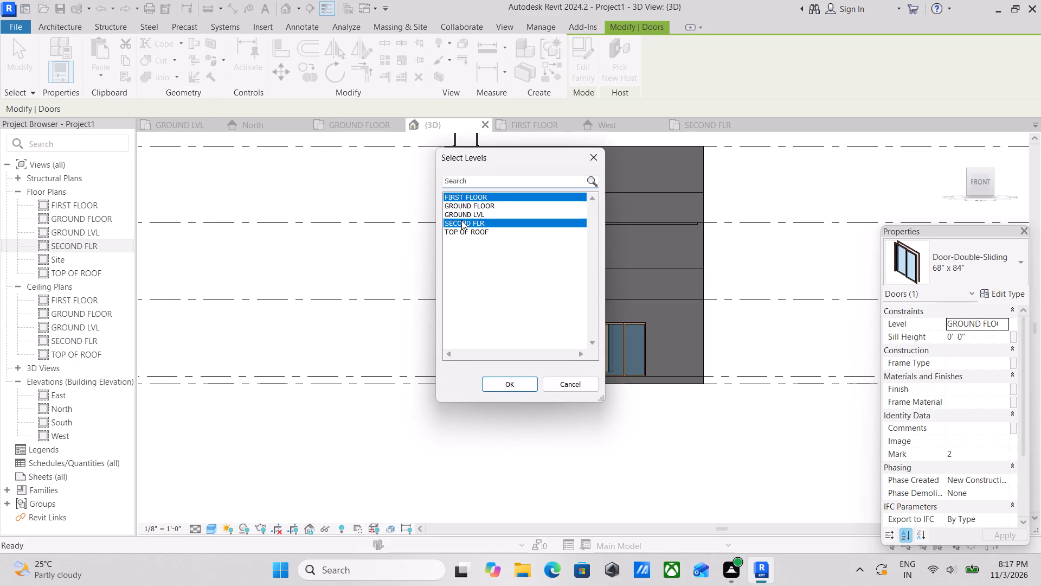
left_click(516, 380)
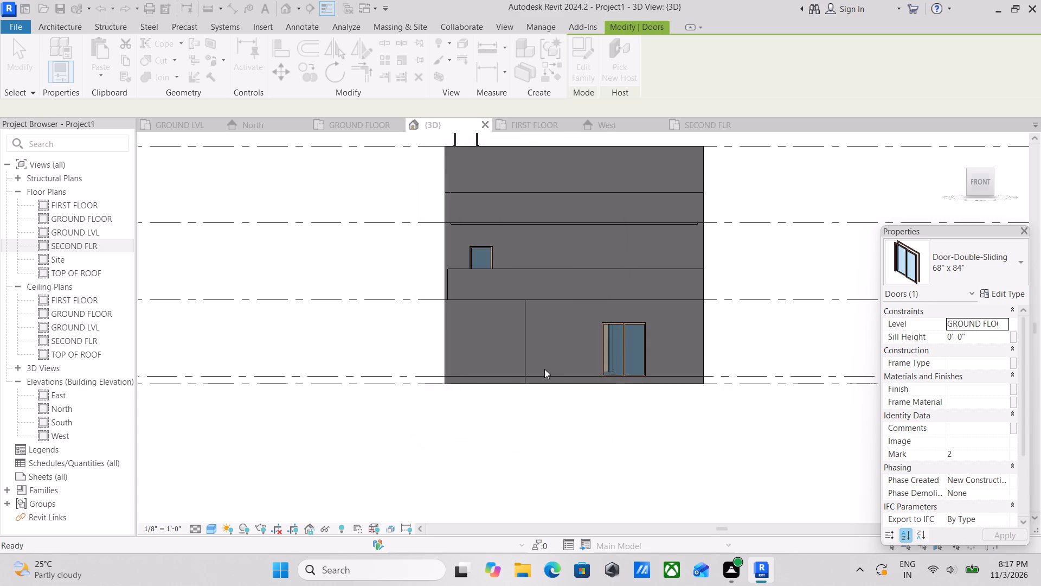
Place a Door-Double-Sliding 68" x 84" in the second-floor front wall that faces the terrace.
scroll(576, 352, "down", 5)
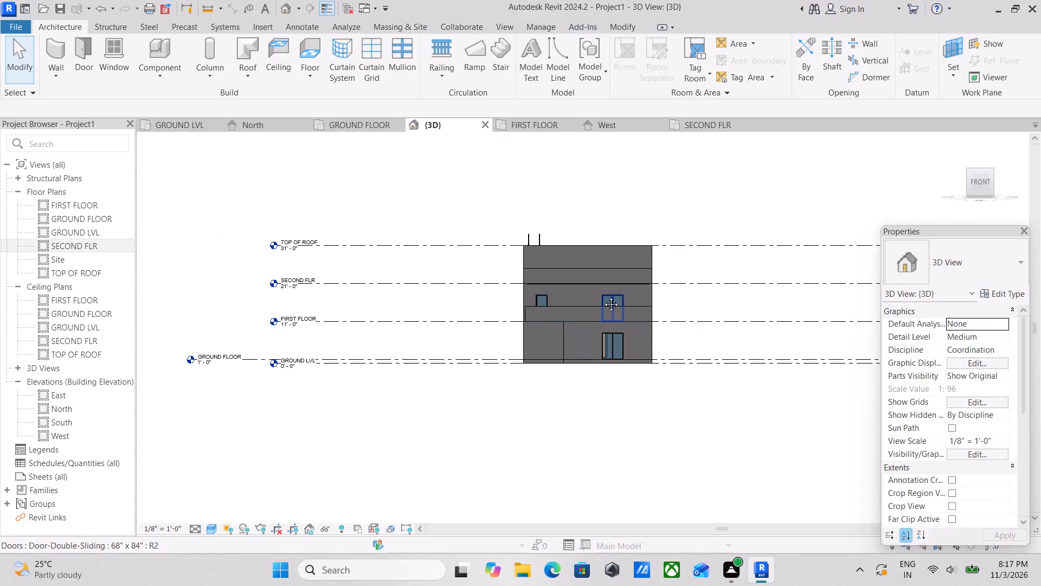
scroll(640, 422, "down", 1)
middle_click_drag(640, 421, 677, 558, "shift")
scroll(640, 421, "down", 1, "shift")
scroll(676, 558, "up", 1)
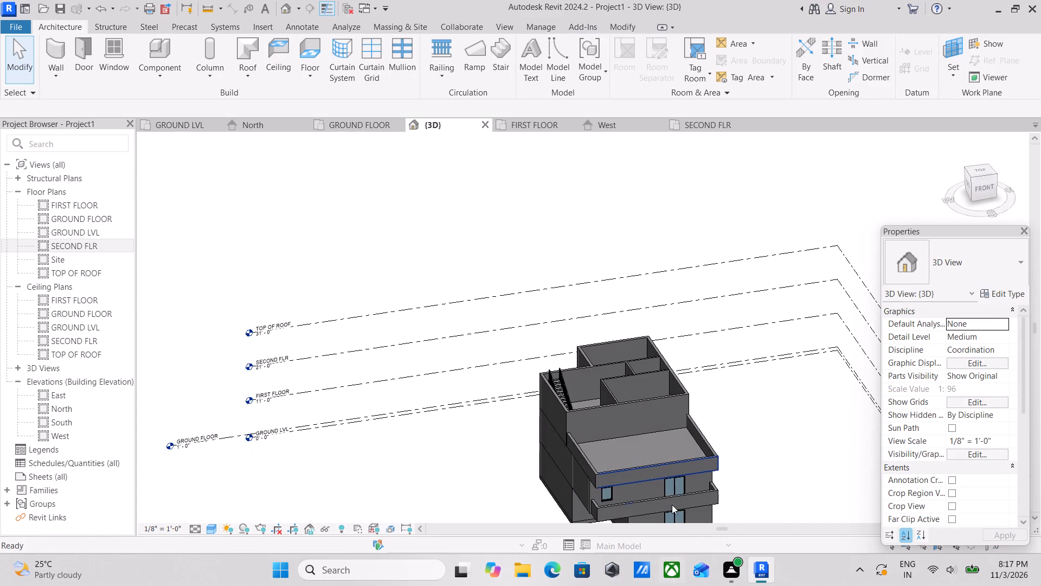
scroll(674, 488, "up", 5)
scroll(665, 410, "down", 2)
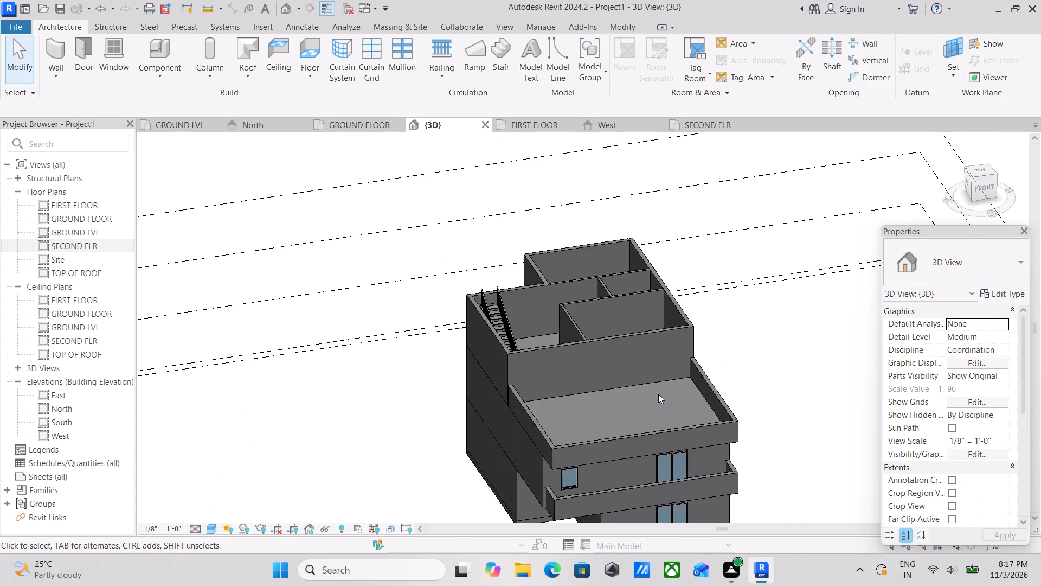
middle_click_drag(657, 393, 632, 379)
type("DR")
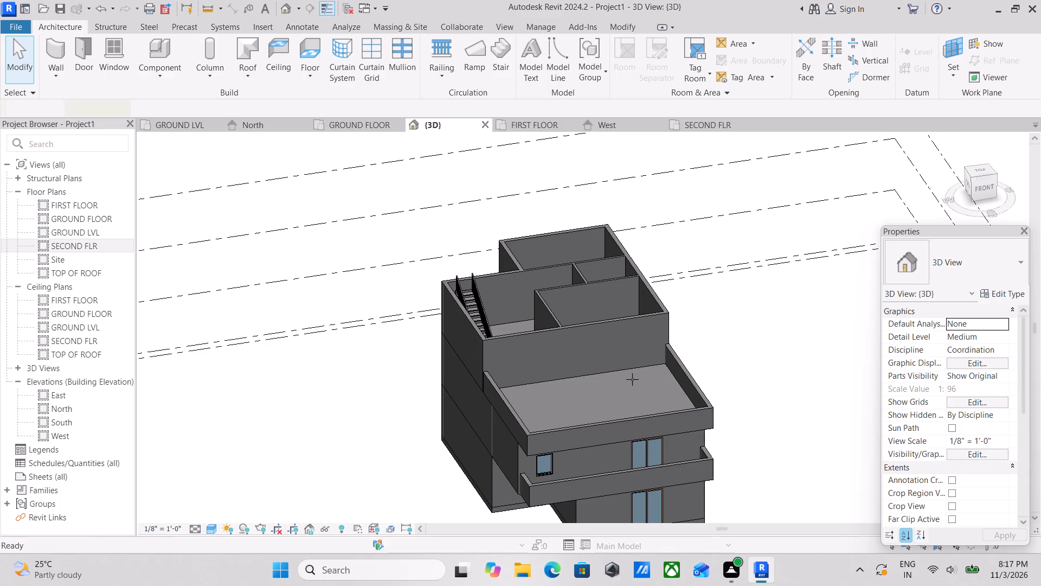
left_click(619, 334)
scroll(629, 355, "down", 1)
key("Escape")
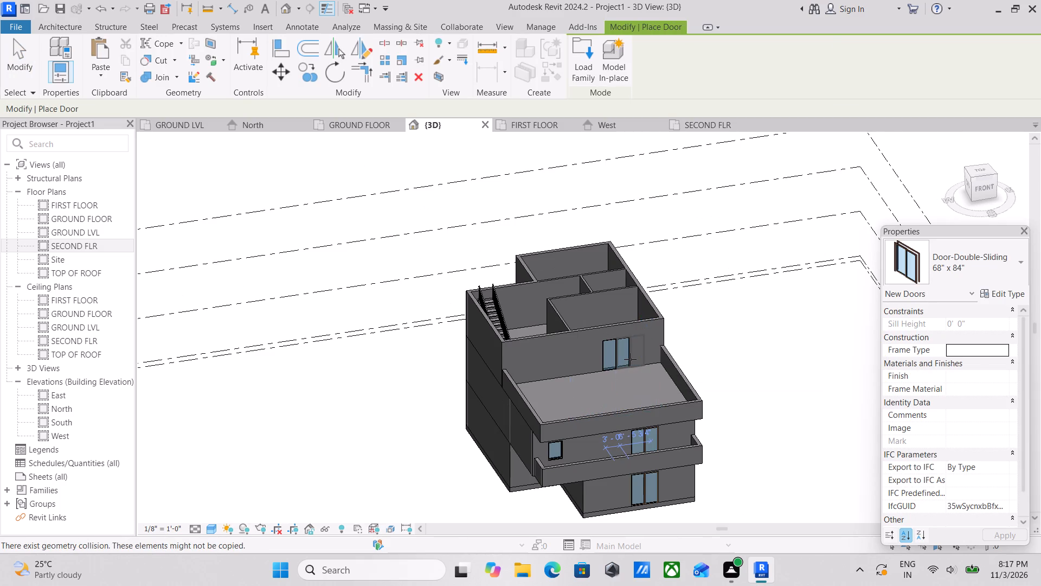
key("Escape")
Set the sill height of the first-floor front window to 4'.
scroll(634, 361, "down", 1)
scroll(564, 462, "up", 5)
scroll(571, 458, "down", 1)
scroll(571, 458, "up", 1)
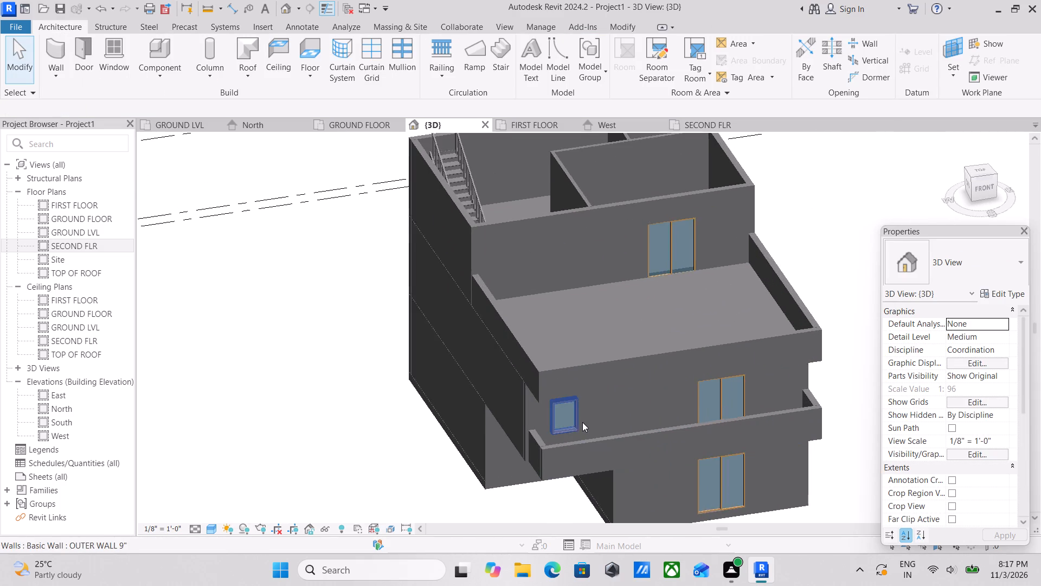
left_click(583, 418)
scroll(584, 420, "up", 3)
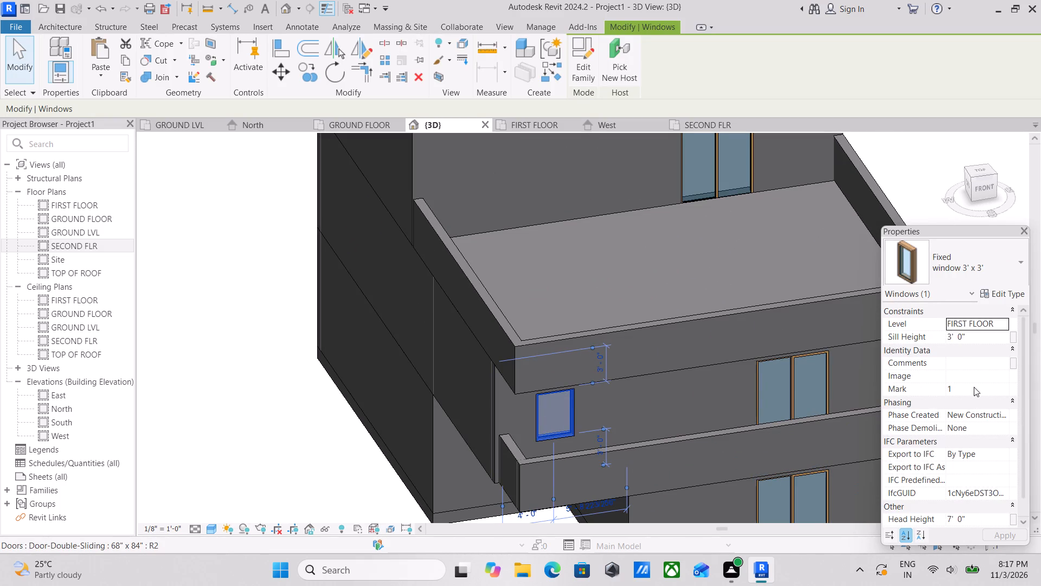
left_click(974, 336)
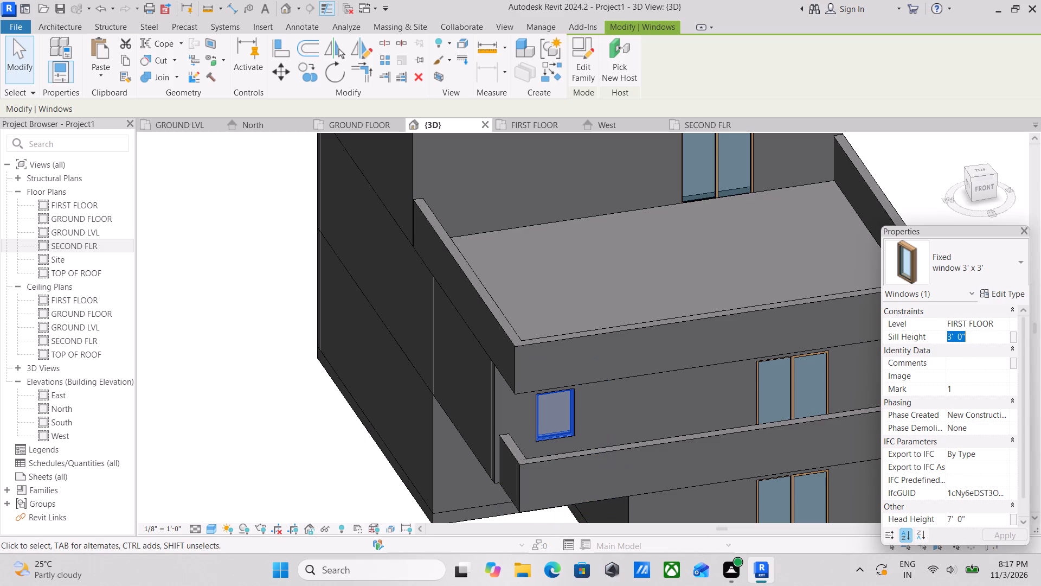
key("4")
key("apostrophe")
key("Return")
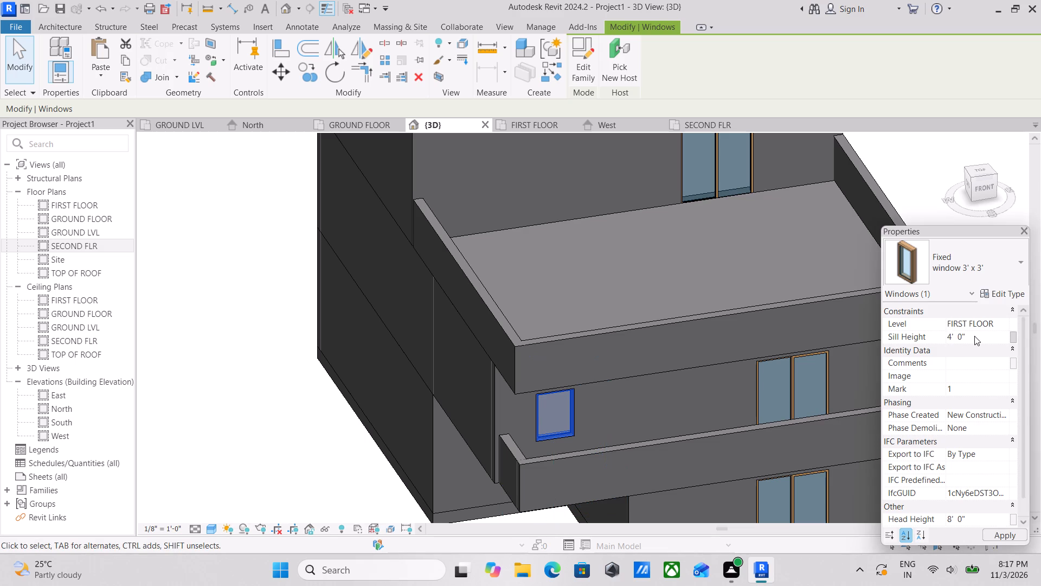
Set the first-floor front window's sill height to 5'.
scroll(573, 382, "down", 2)
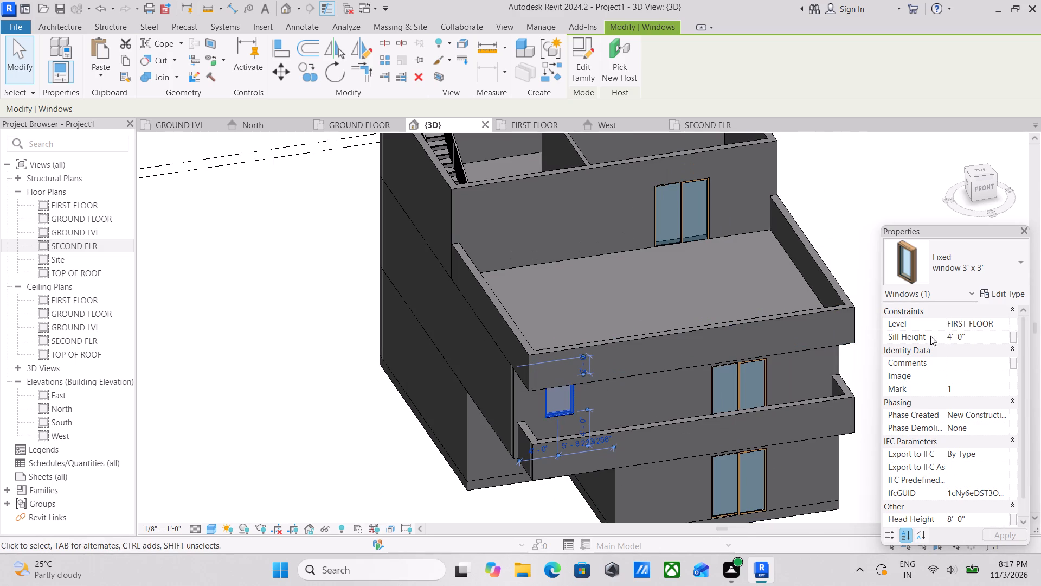
double_click(972, 337)
left_click_drag(967, 338, 905, 347)
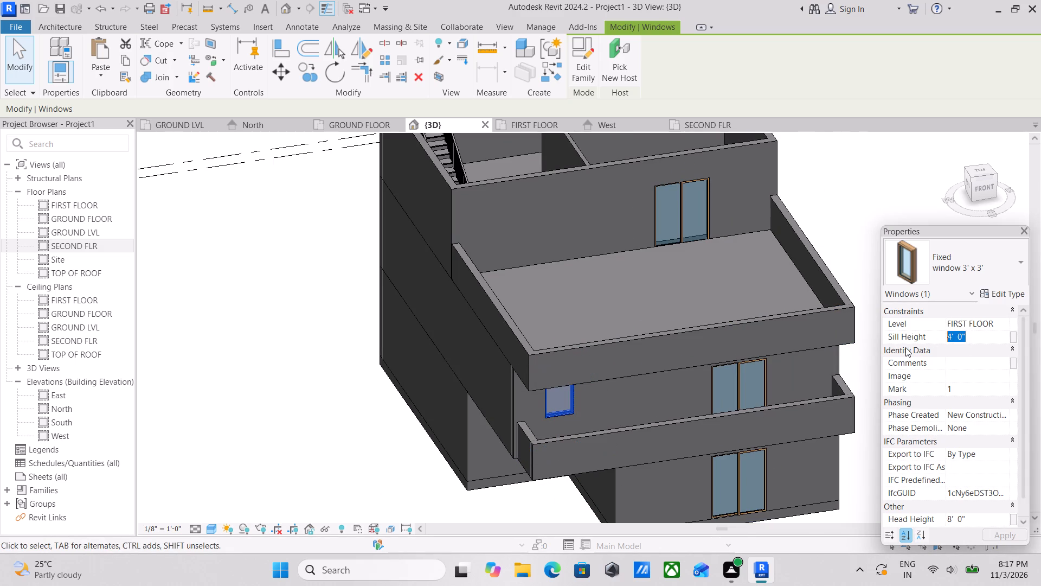
type("5'")
key("Return")
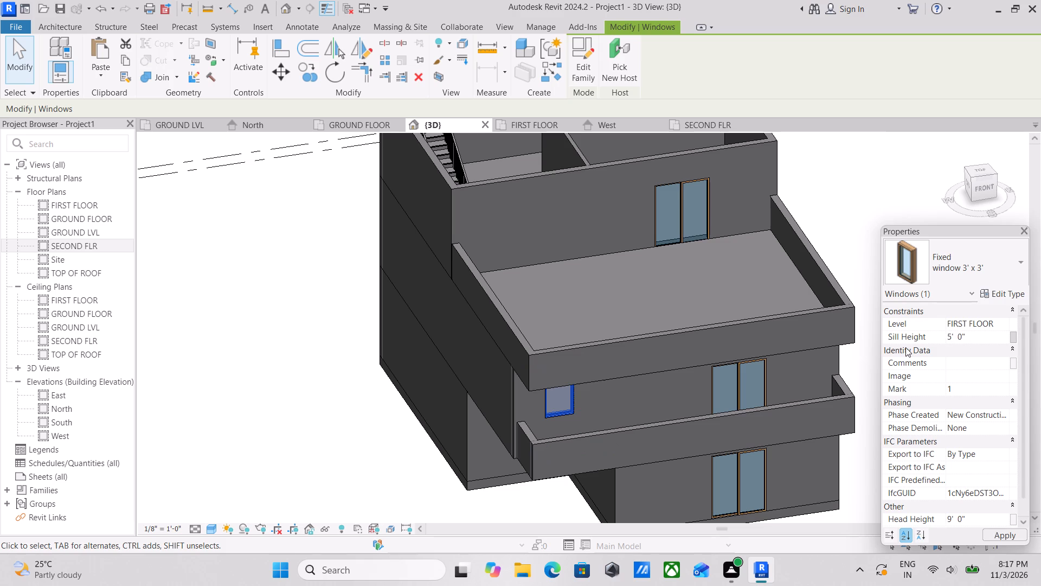
scroll(722, 438, "down", 1)
scroll(652, 421, "up", 2)
key("Escape")
scroll(616, 403, "up", 1)
scroll(619, 411, "down", 1)
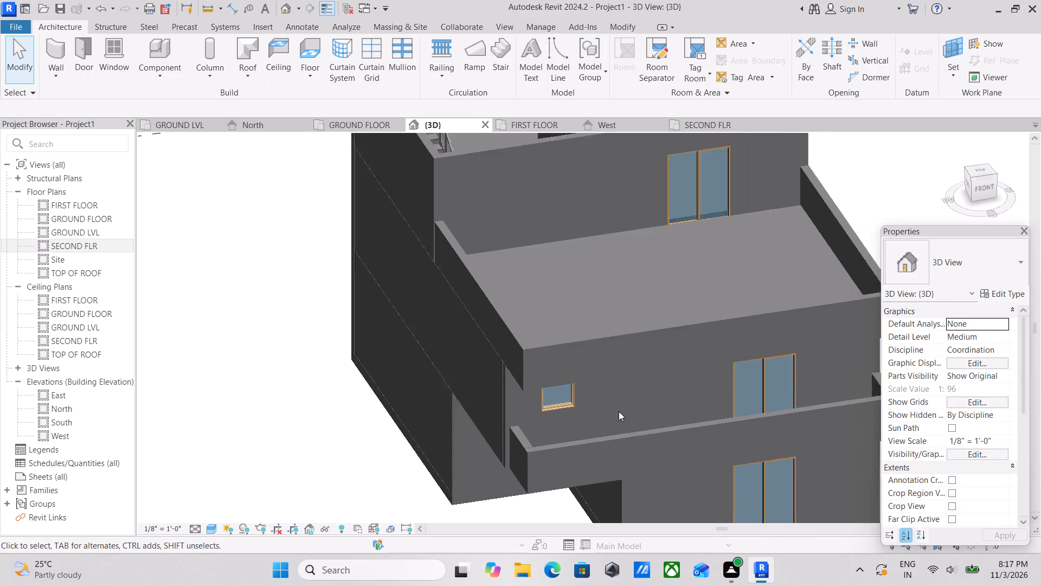
Nudge the first-floor front window toward the sliding door, about 6'-8" from the wall's outer end, and up to a 5'-4" sill height.
scroll(619, 411, "down", 1)
middle_click_drag(688, 444, 640, 322)
middle_click_drag(631, 323, 653, 340)
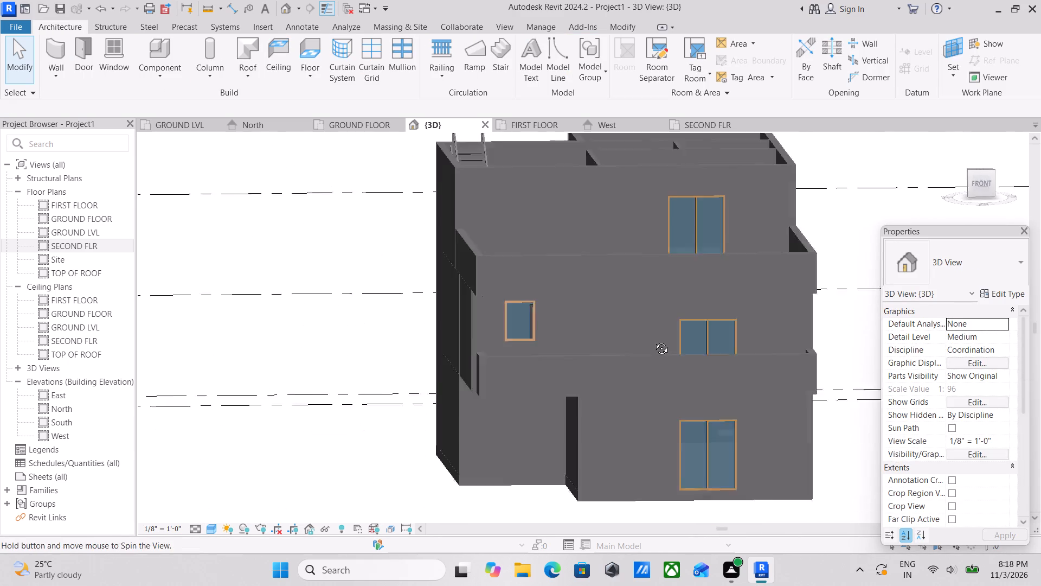
middle_click_drag(653, 340, 646, 334)
left_click(526, 323)
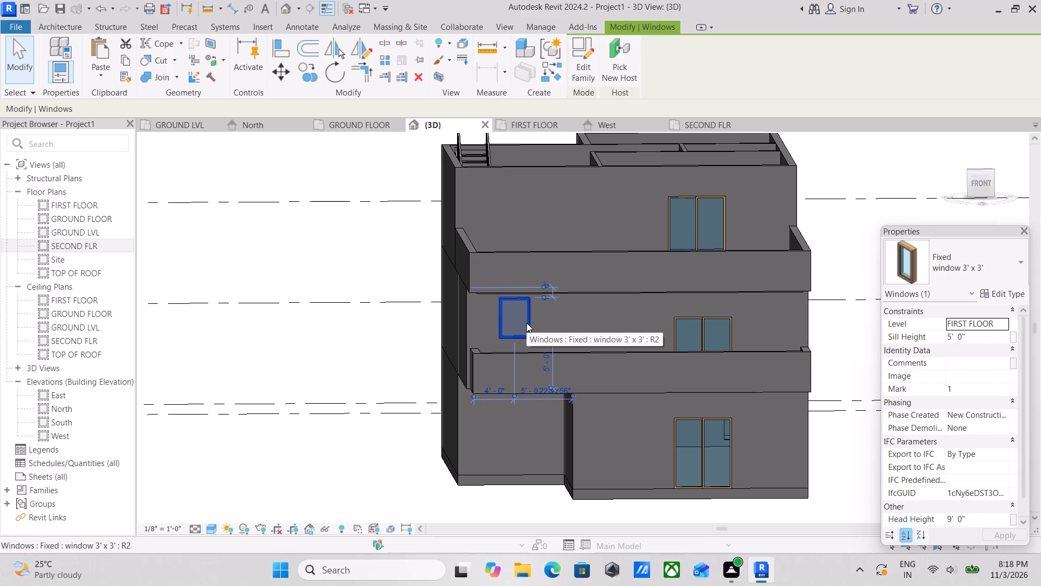
key("period")
key("Right")
key("Right")
key("Right")
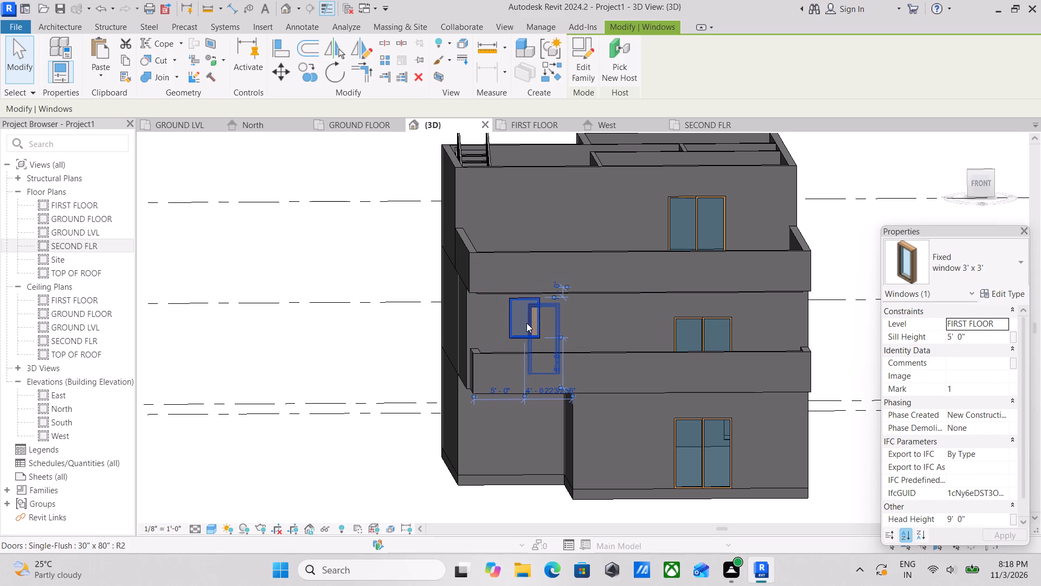
key("Right")
key("Right")
key("Right")
key("Right")
key("Right")
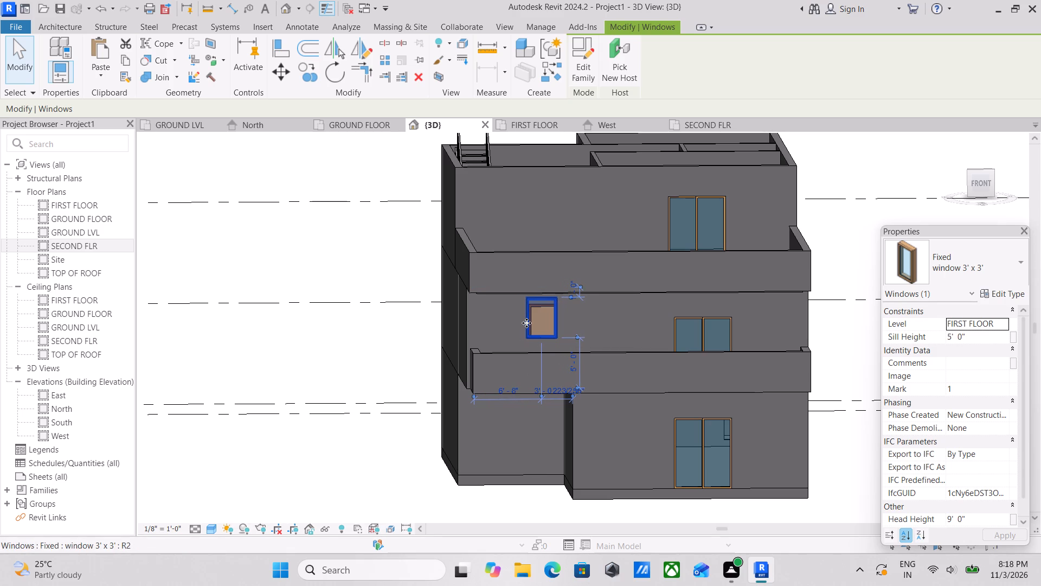
key("Right")
key("Right")
key("Left")
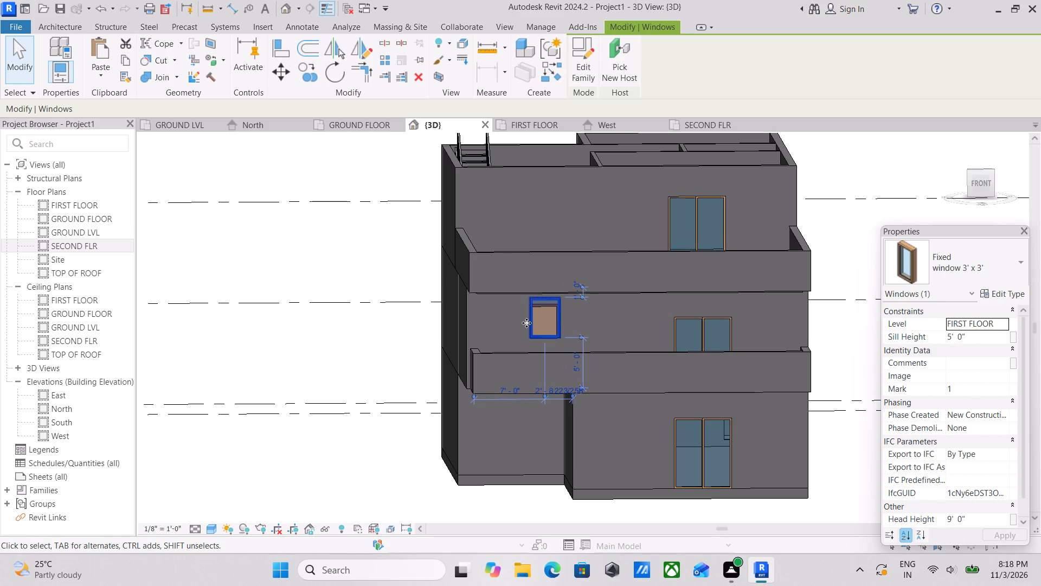
key("Up")
key("Left")
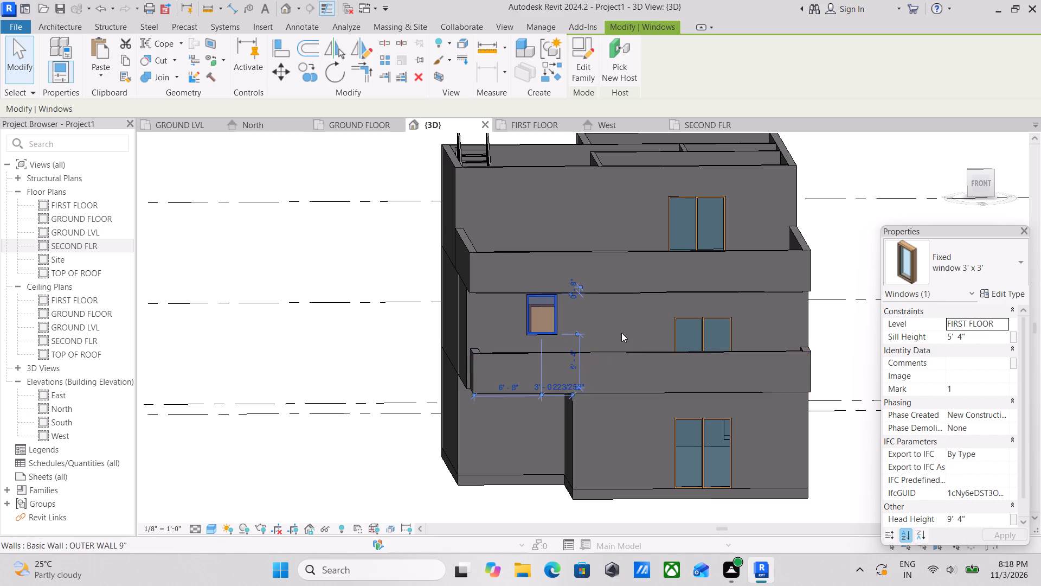
scroll(615, 328, "down", 5)
key("Escape")
Examine the building's front and side walls, terrace and openings from several angles in the 3D view.
scroll(631, 341, "down", 2)
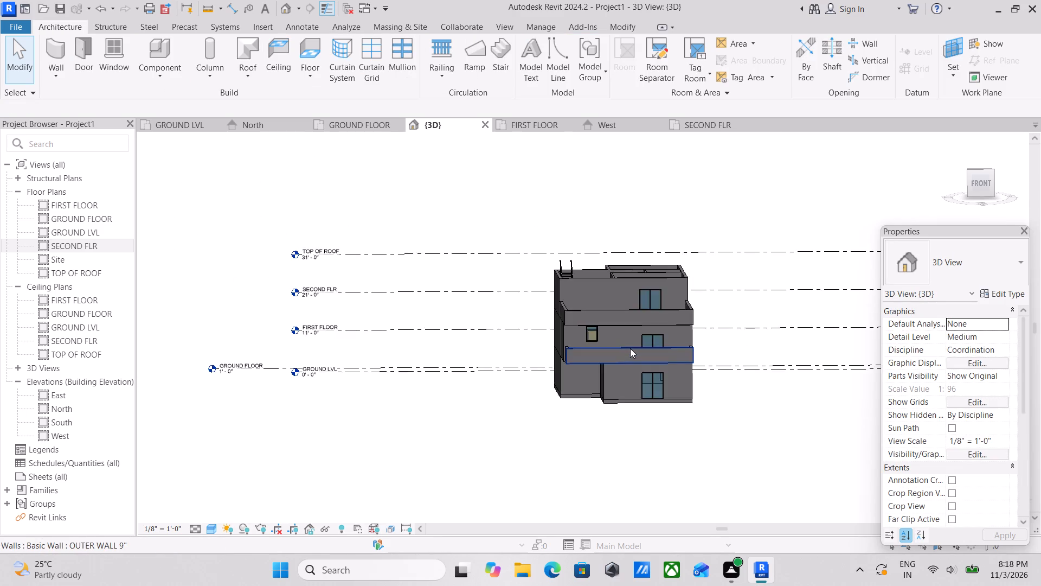
scroll(630, 348, "down", 1)
scroll(629, 345, "up", 1)
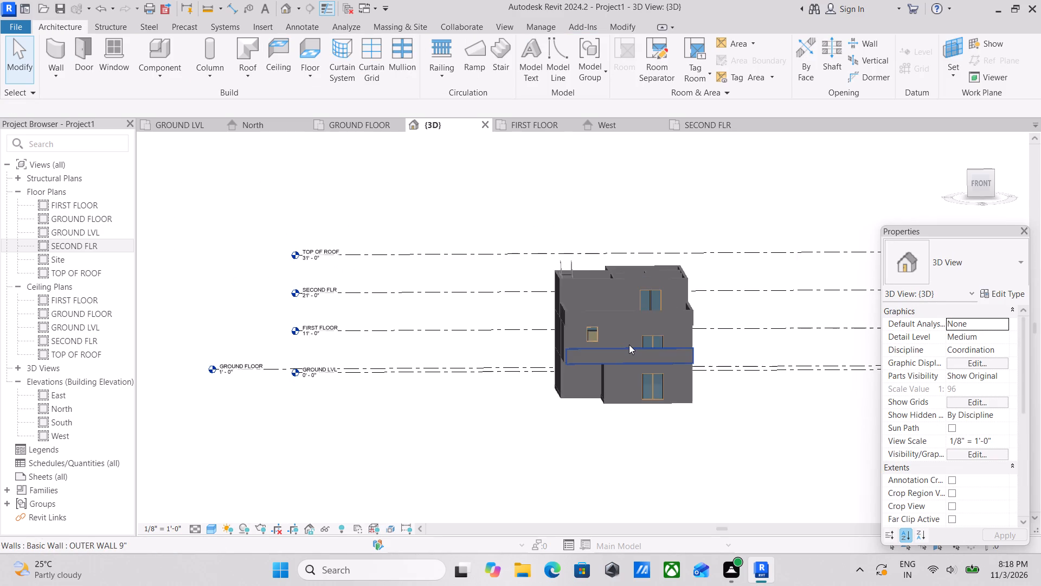
middle_click_drag(614, 349, 677, 399)
scroll(677, 399, "up", 1)
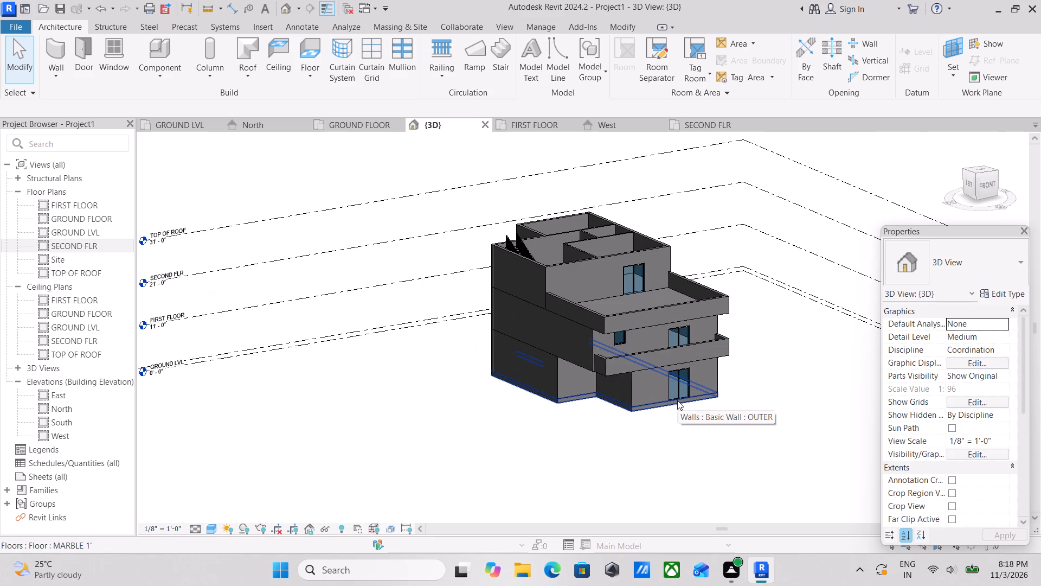
scroll(677, 400, "down", 1)
middle_click_drag(677, 400, 704, 399)
scroll(704, 399, "up", 1)
scroll(704, 399, "down", 2)
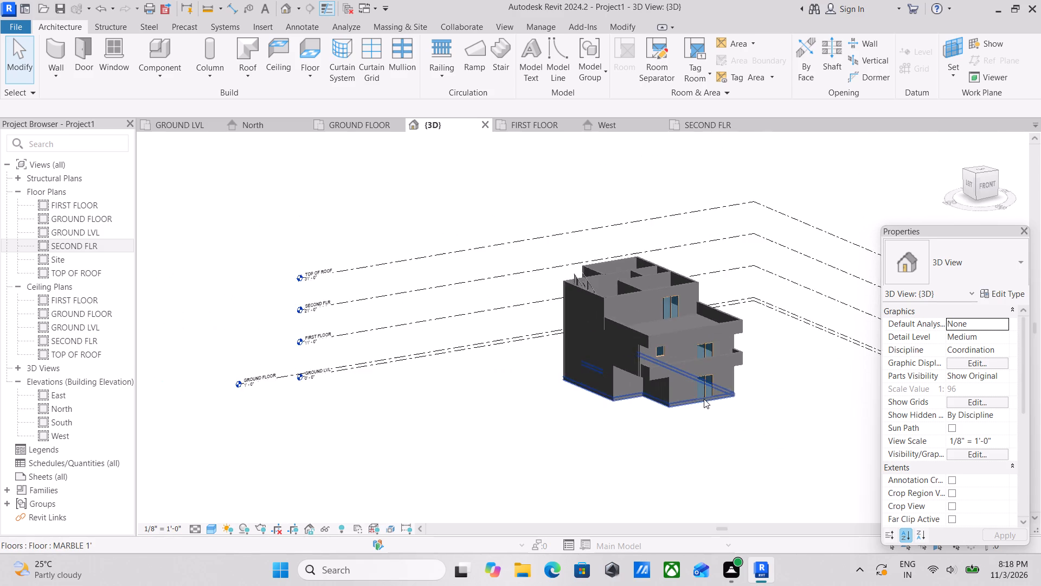
middle_click_drag(704, 399, 668, 468)
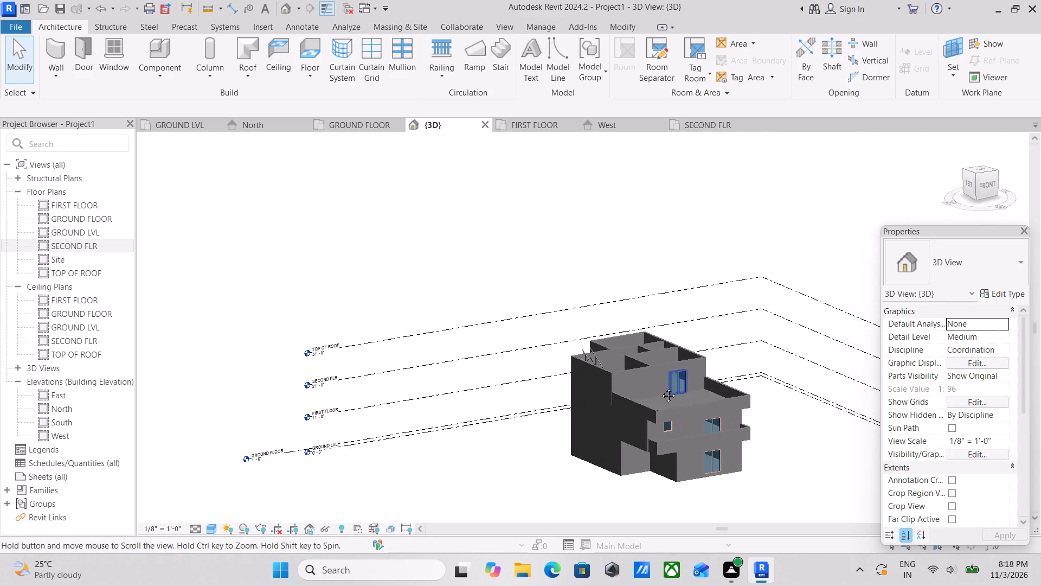
scroll(654, 402, "down", 5)
middle_click_drag(654, 402, 479, 416, "shift")
scroll(609, 407, "up", 1)
middle_click_drag(609, 407, 670, 428, "shift")
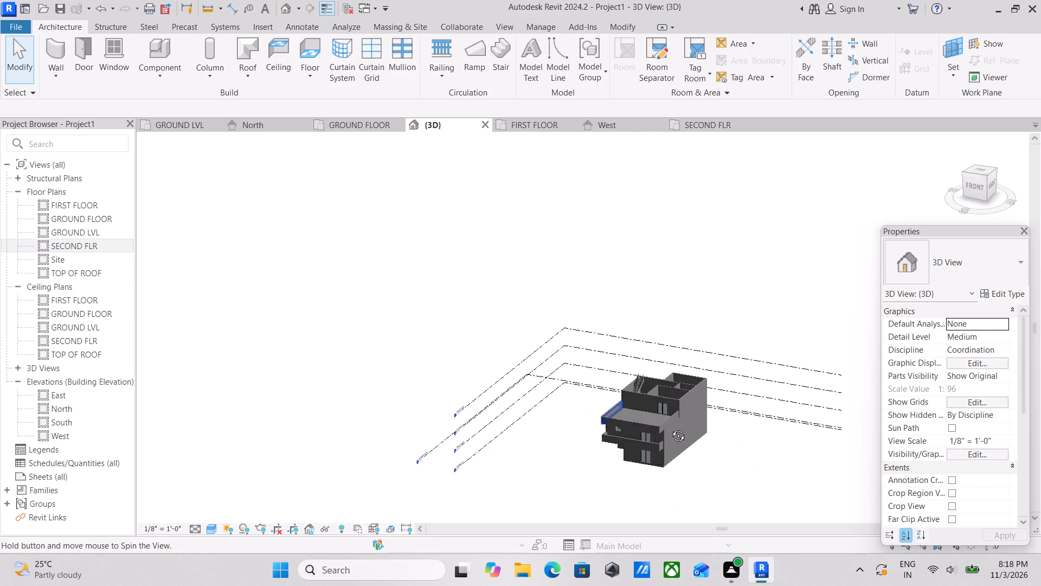
middle_click_drag(670, 428, 733, 458, "shift")
scroll(733, 458, "up", 2)
middle_click_drag(701, 431, 774, 448, "shift")
middle_click_drag(715, 421, 683, 454)
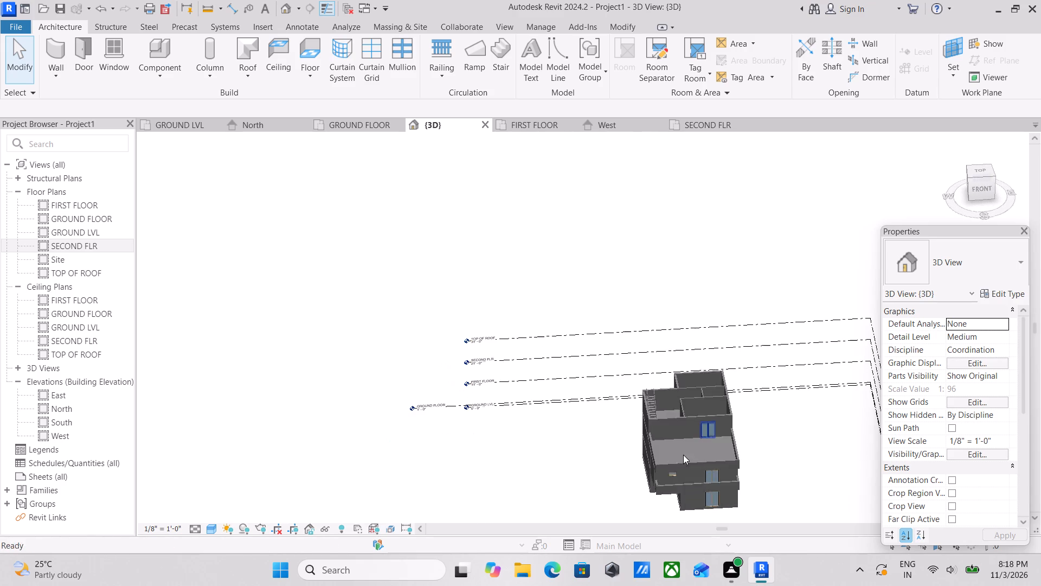
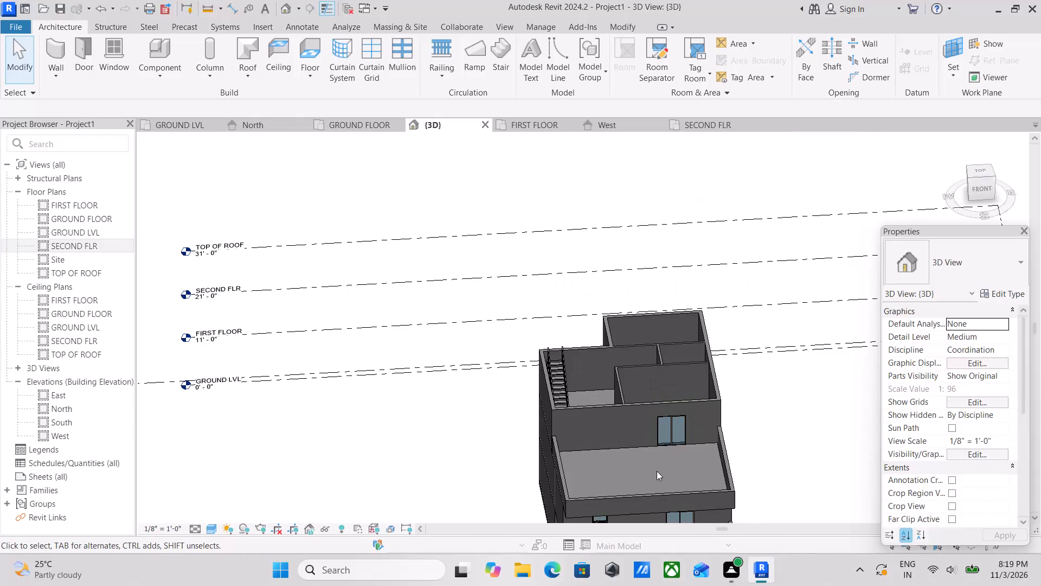
Start a roof by footprint on the SECOND FLR plan and duplicate the Generic - 12" roof type, entering ROOFIN for its name.
scroll(616, 432, "down", 1)
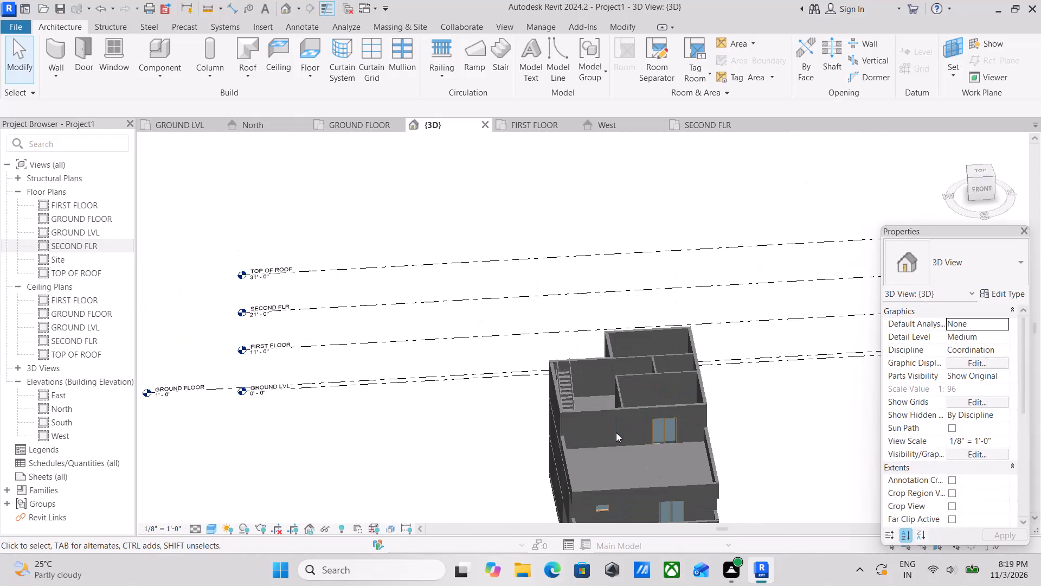
left_click(697, 129)
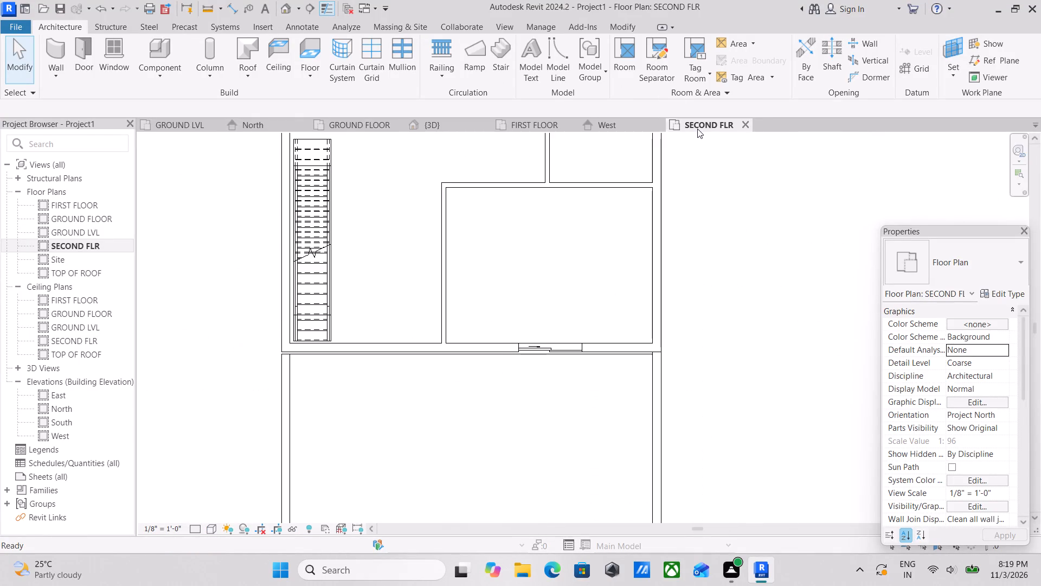
scroll(602, 319, "up", 2)
scroll(530, 322, "down", 3)
middle_click_drag(525, 320, 640, 437)
scroll(615, 370, "down", 1)
middle_click_drag(618, 375, 628, 417)
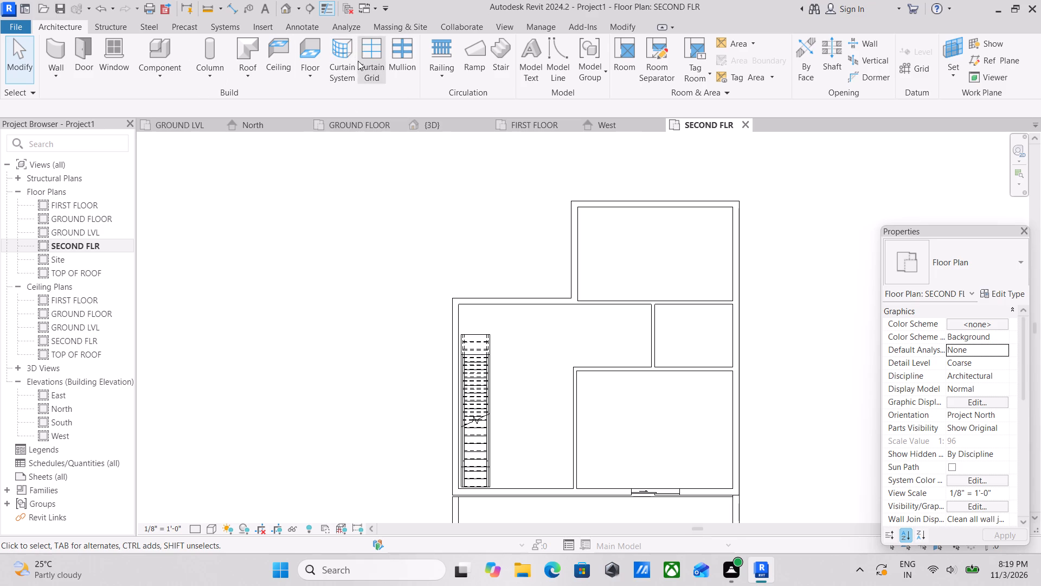
left_click(305, 71)
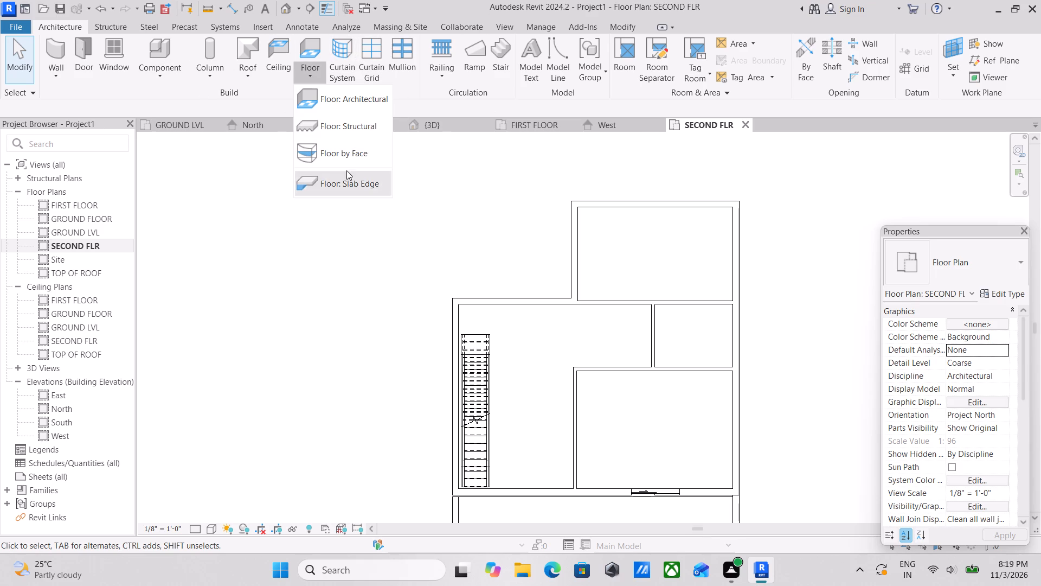
left_click(304, 69)
left_click(245, 73)
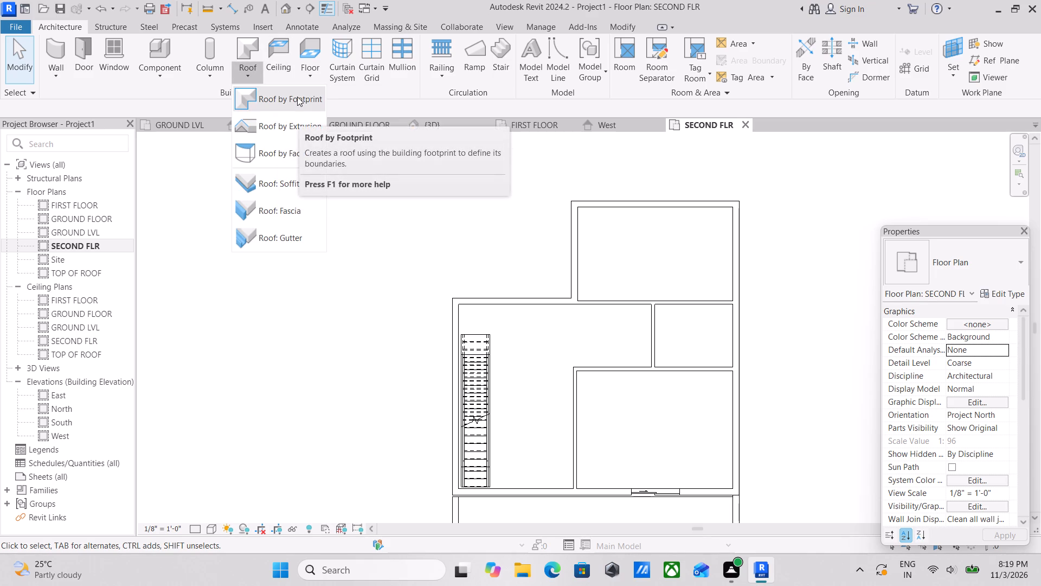
left_click(288, 100)
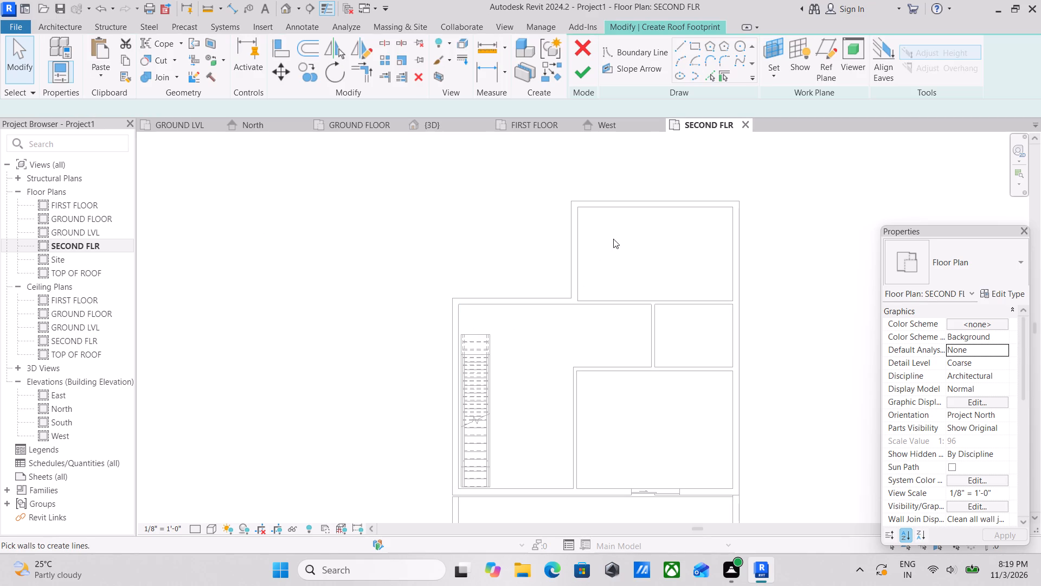
middle_click_drag(585, 251, 596, 294)
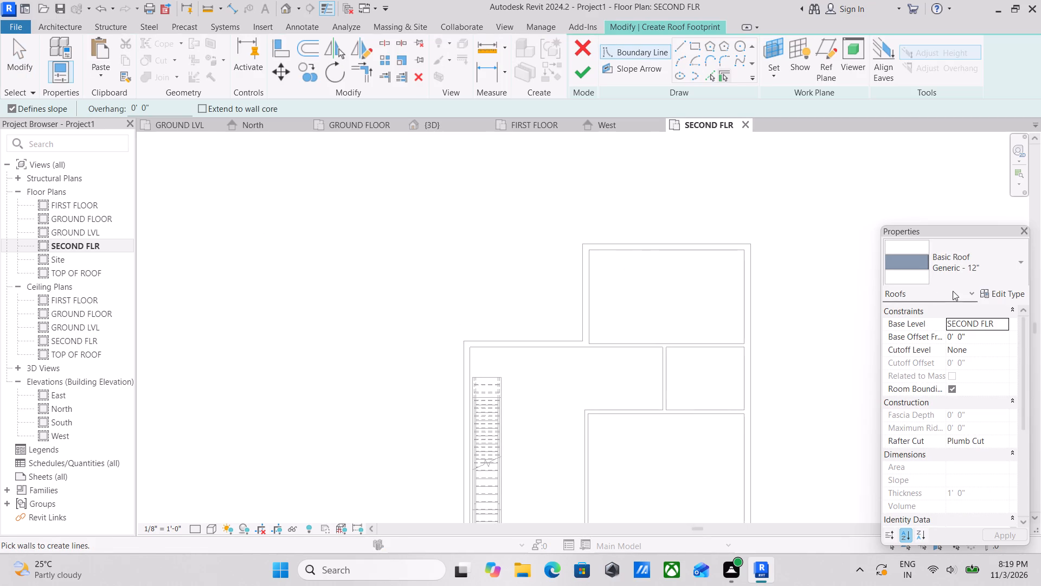
left_click(992, 293)
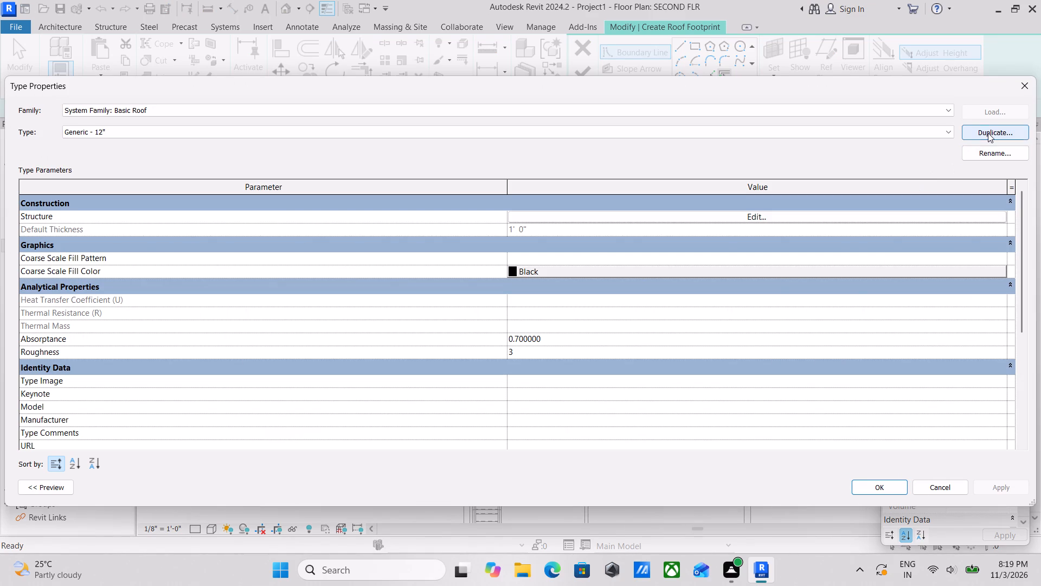
left_click(988, 133)
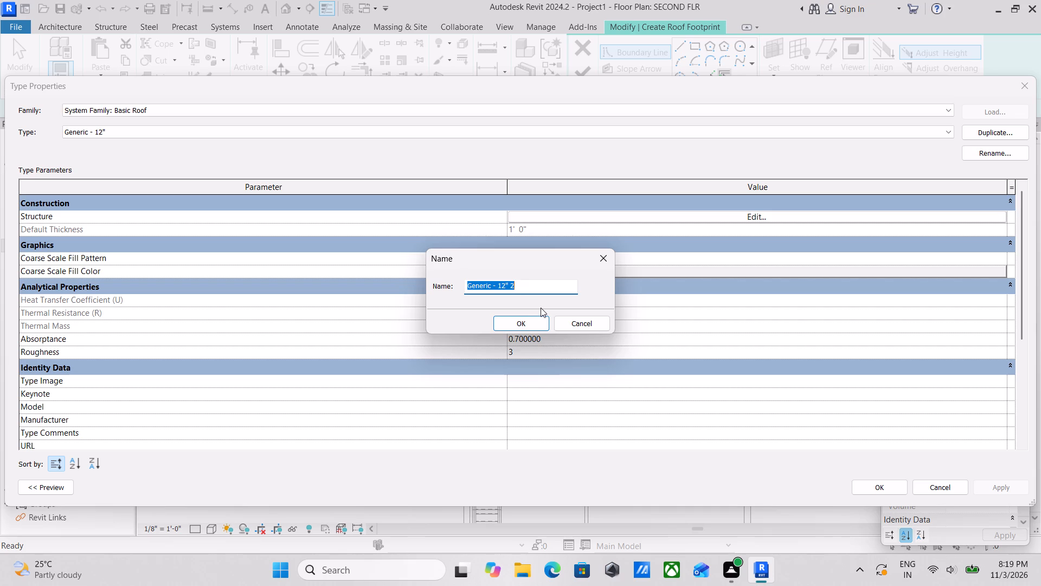
type("ROOFIN")
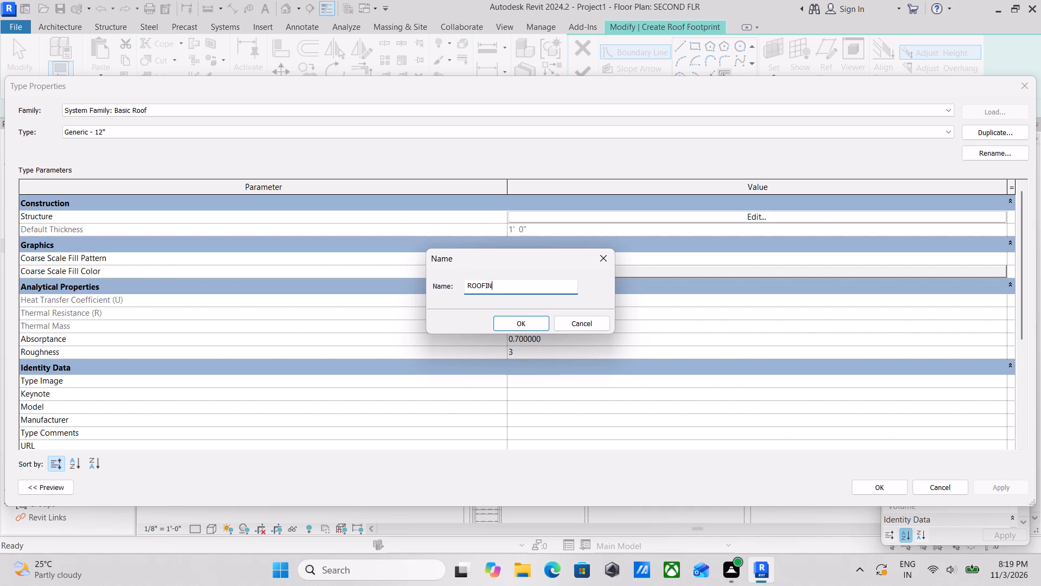
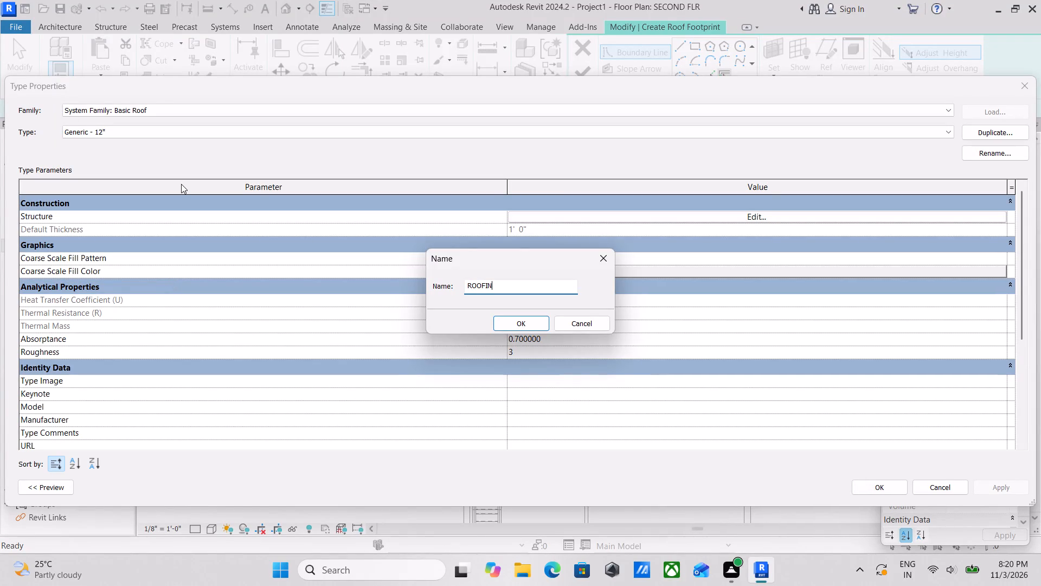
Complete the duplicated roof type's name as ROOFING 1' and create the type.
type("G")
key("space")
key("1")
key("apostrophe")
left_click(504, 320)
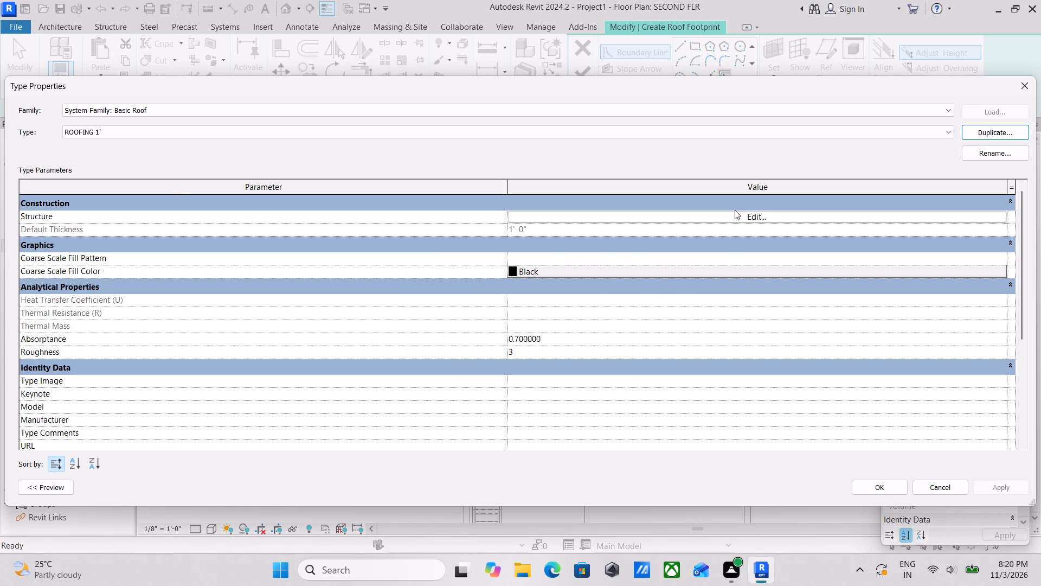
Create a new material named ROOFING PAINT for the Structure [1] layer of the ROOFING 1' roof type.
left_click(739, 214)
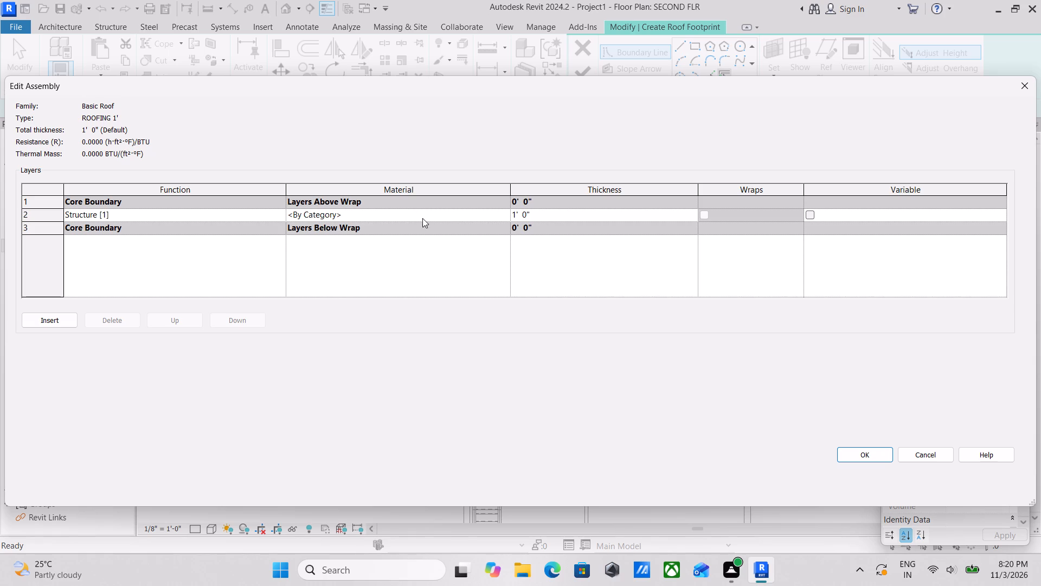
left_click(444, 219)
left_click(504, 213)
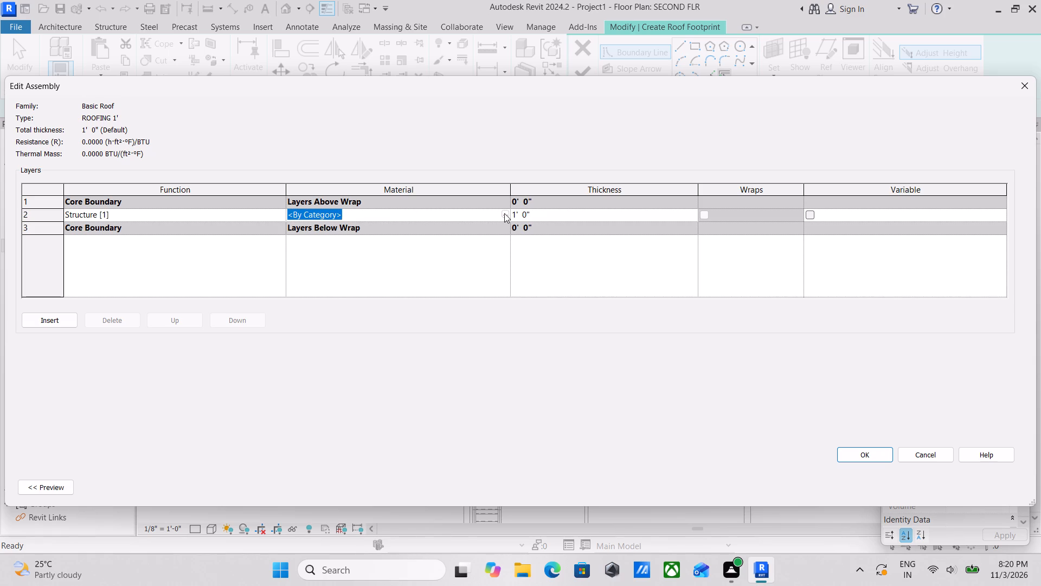
scroll(381, 359, "down", 1)
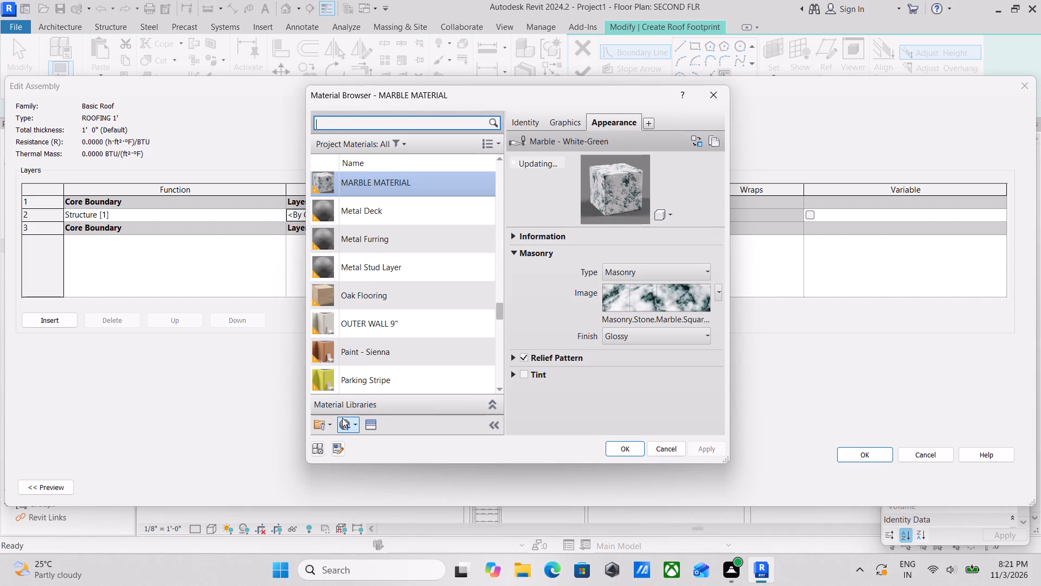
left_click(342, 418)
left_click(358, 439)
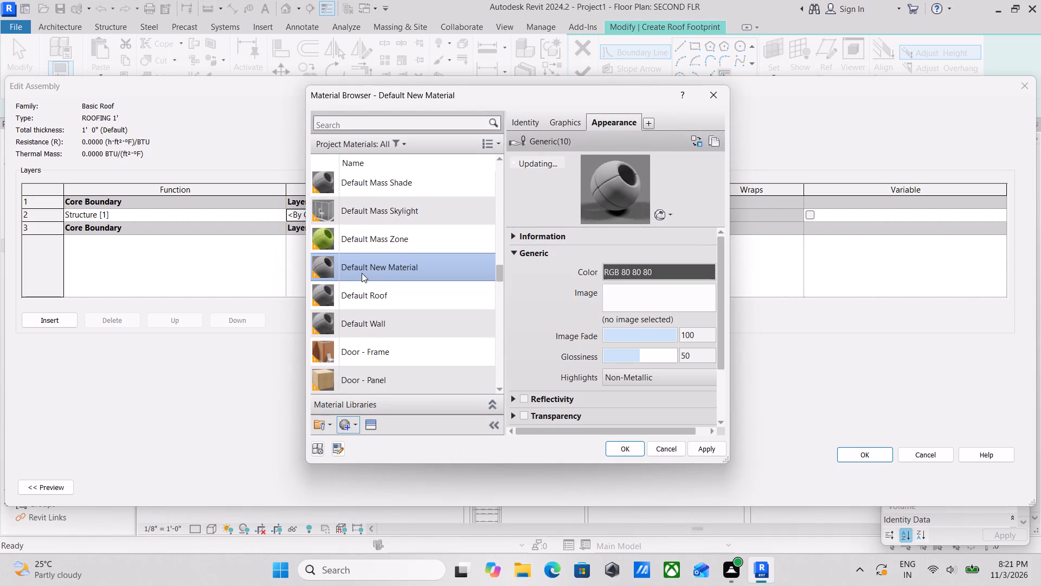
right_click(362, 273)
left_click(394, 324)
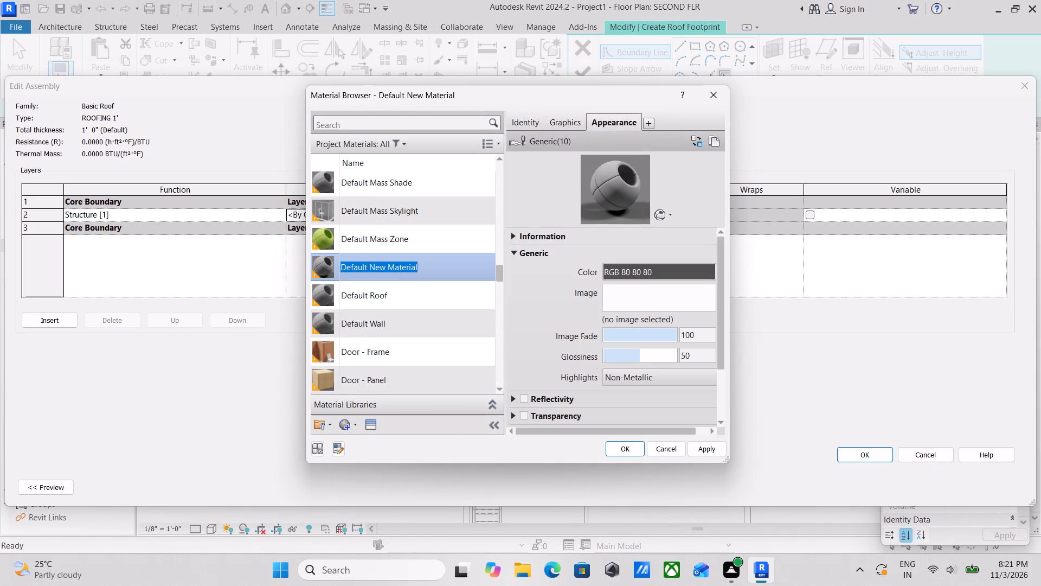
type("ROOFI")
type("NG PAINT")
Open the appearance asset library to look for an appearance for the ROOFING PAINT material.
left_click(371, 429)
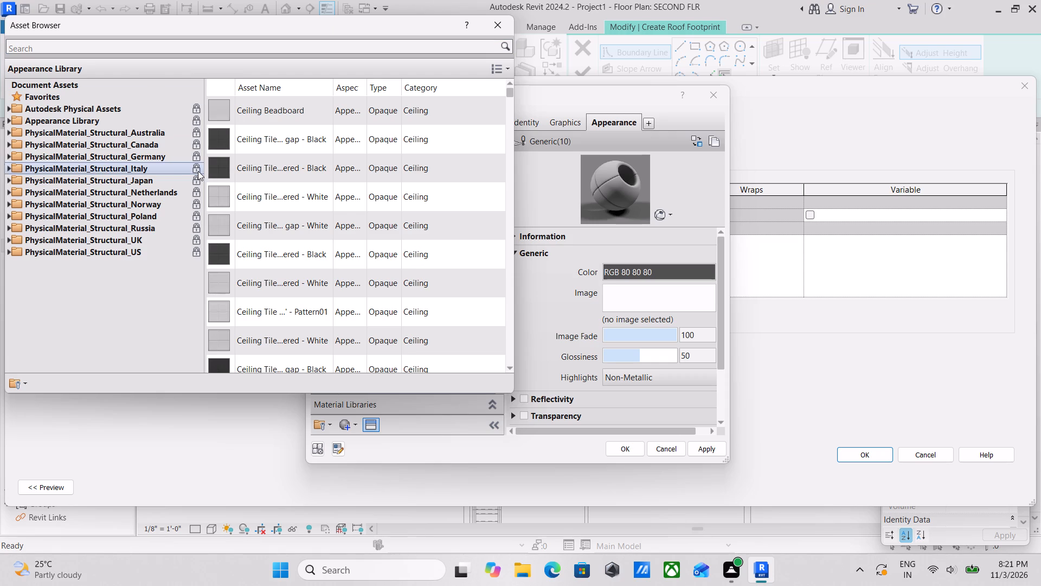
scroll(203, 182, "up", 1)
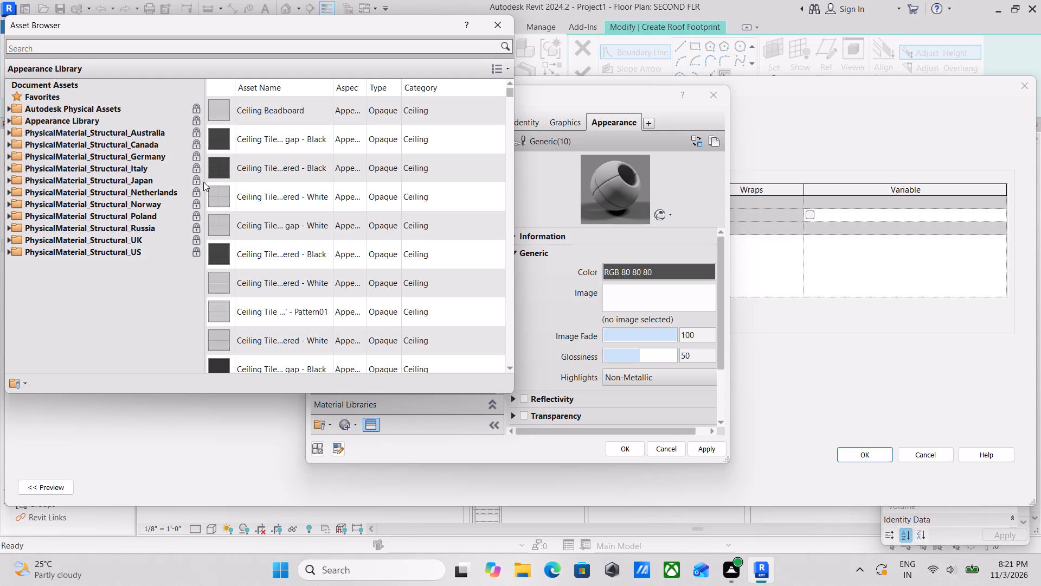
scroll(203, 182, "up", 1)
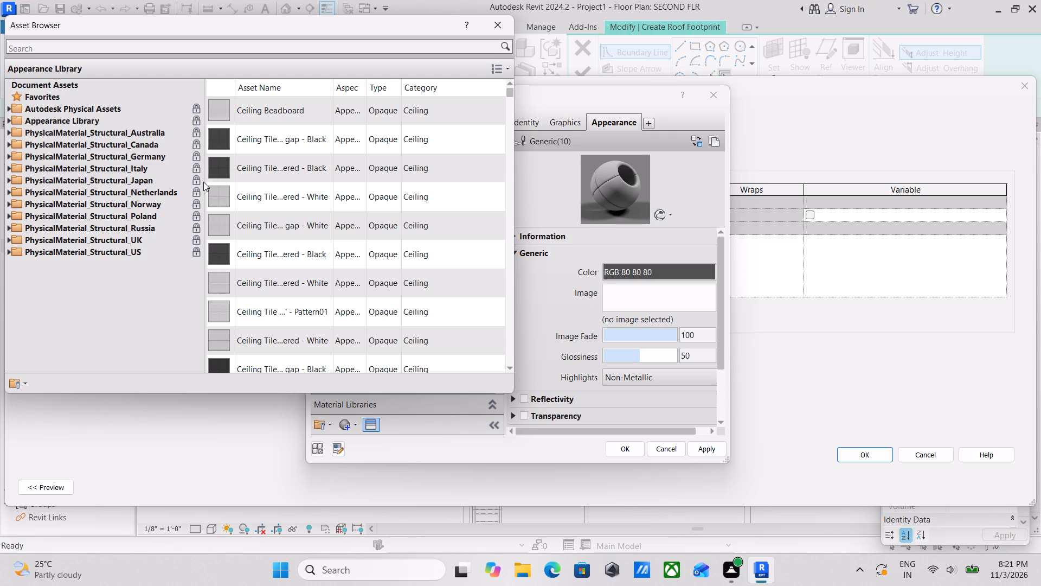
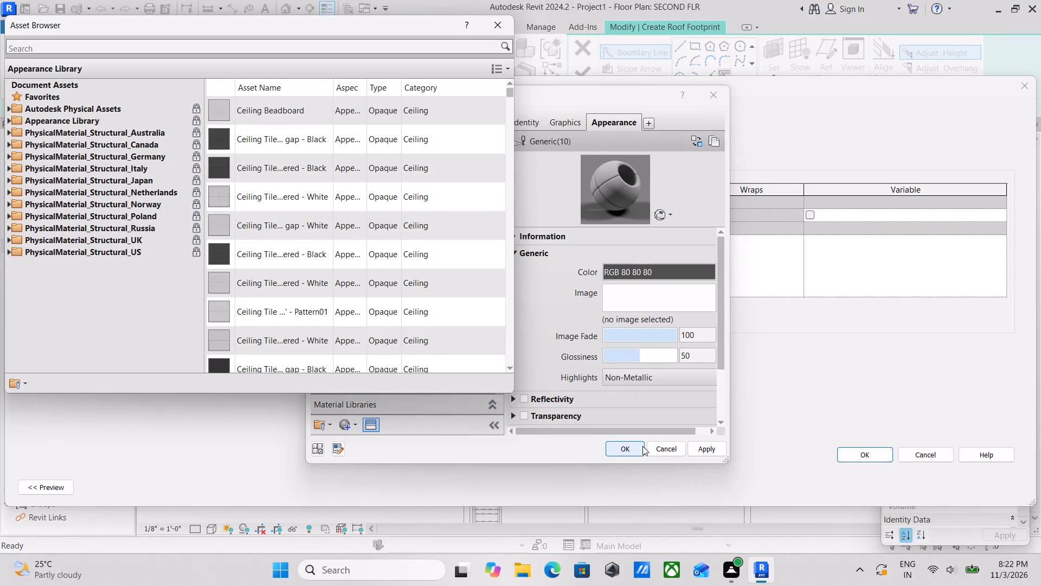
Browse the Appearance Library categories, including Glass, Plastic, Roofing and Stone: Marble, for a suitable roof appearance.
scroll(442, 418, "up", 1)
scroll(168, 237, "down", 1)
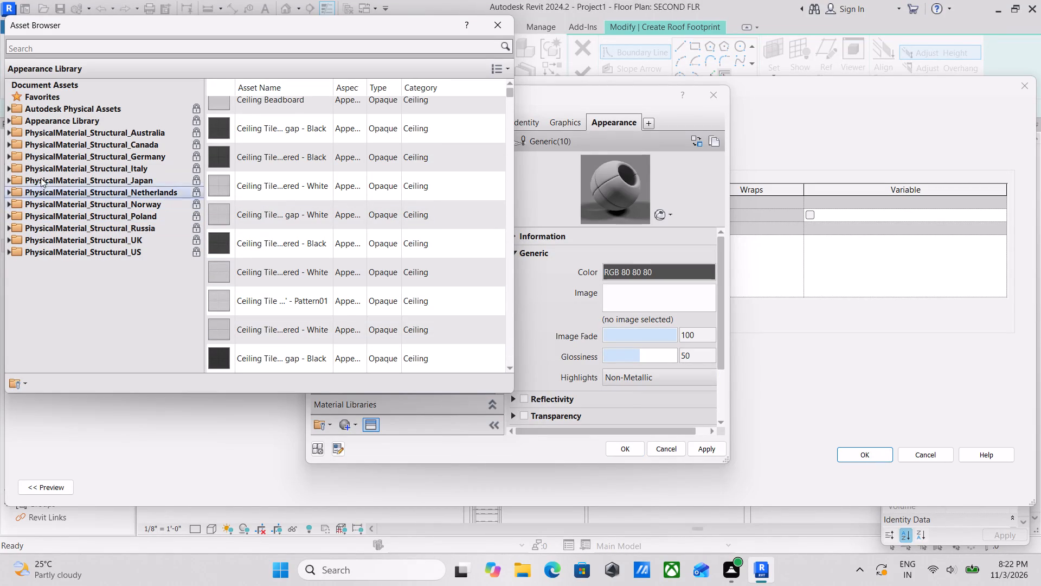
left_click(8, 122)
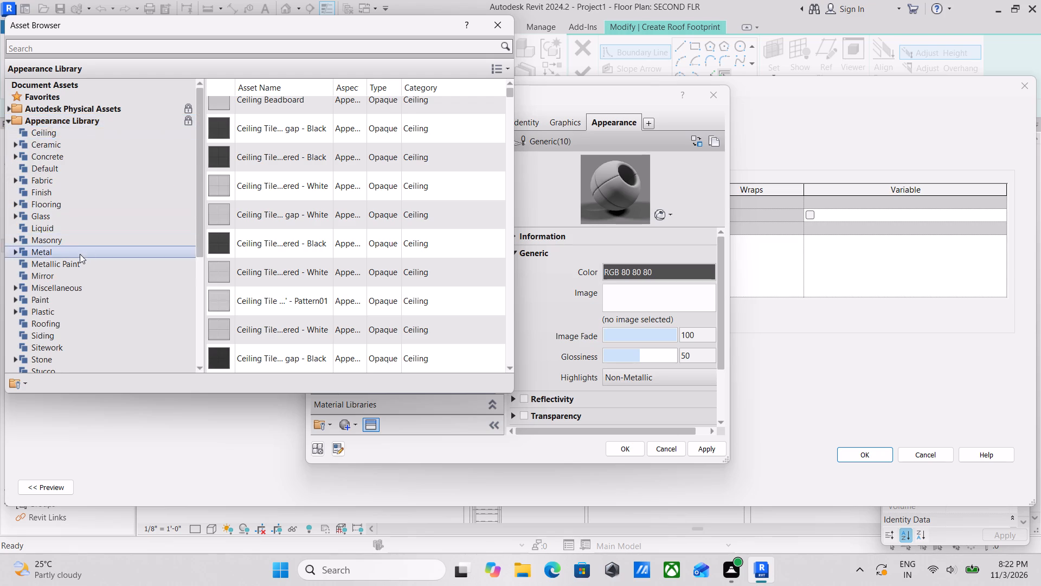
scroll(76, 253, "down", 1)
scroll(49, 209, "up", 3)
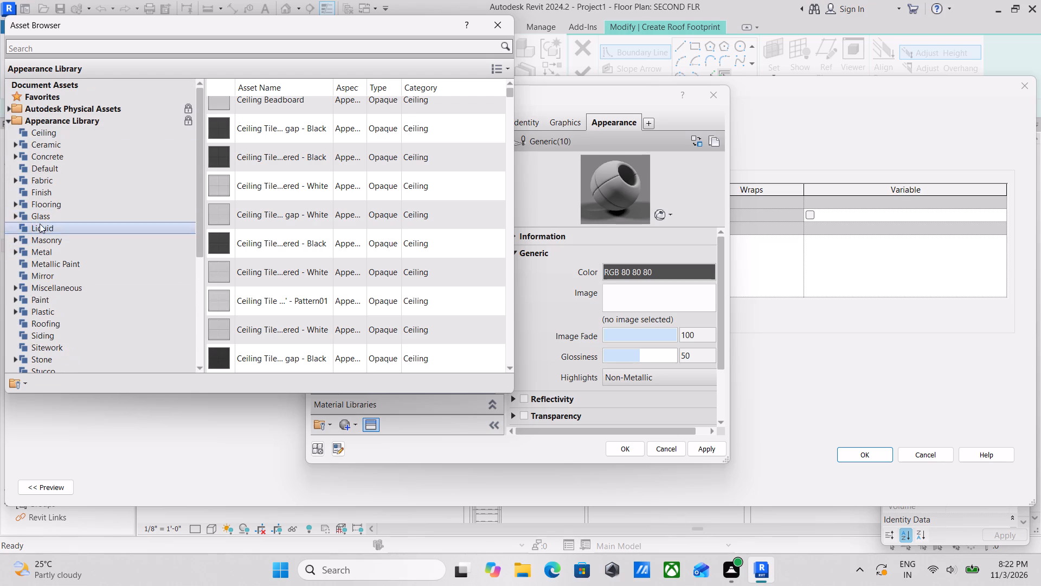
left_click(12, 217)
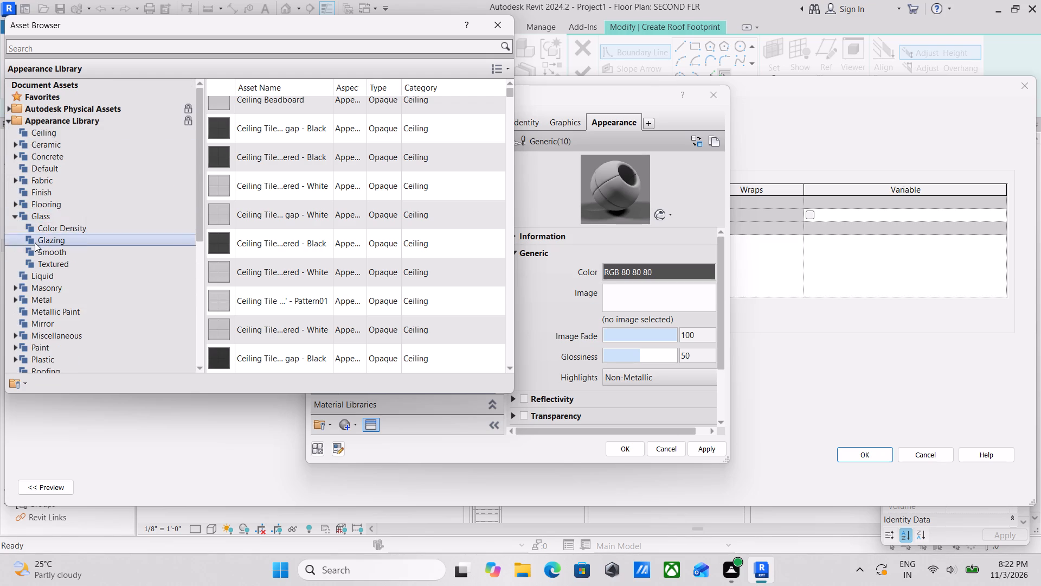
left_click(11, 216)
scroll(32, 270, "down", 1)
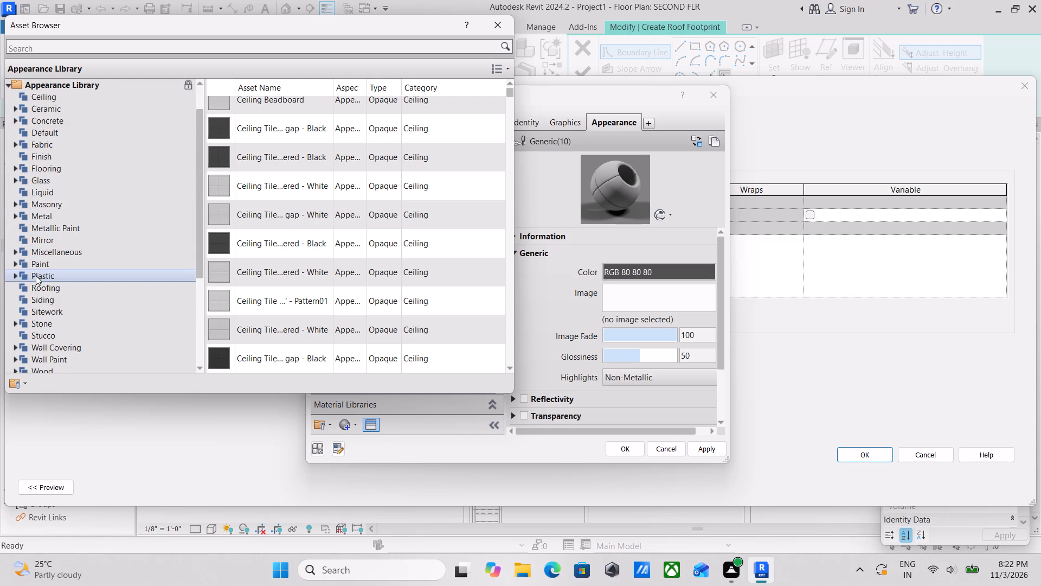
scroll(53, 281, "down", 1)
scroll(48, 271, "up", 1)
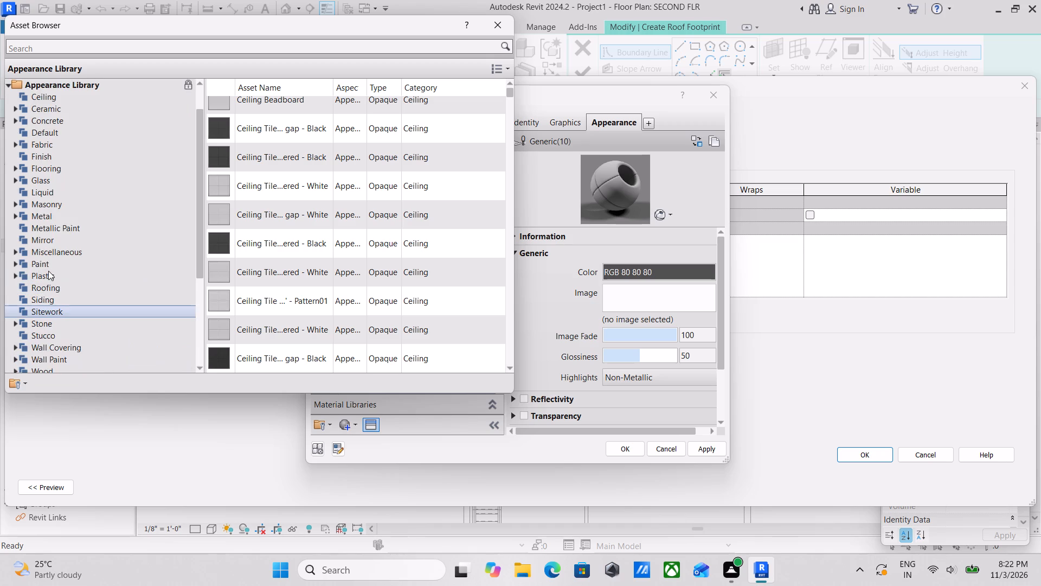
scroll(48, 271, "down", 1)
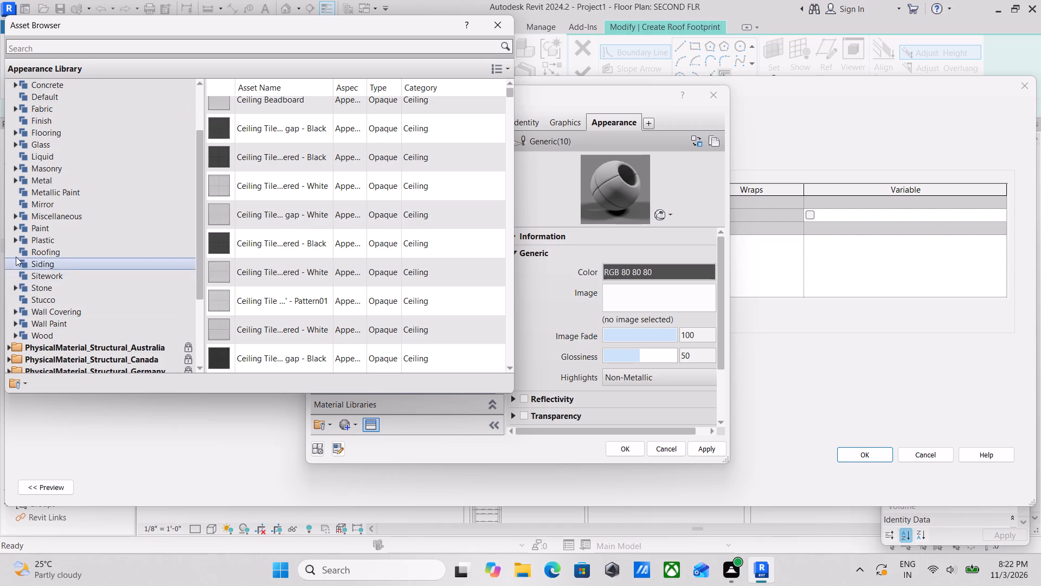
left_click(10, 239)
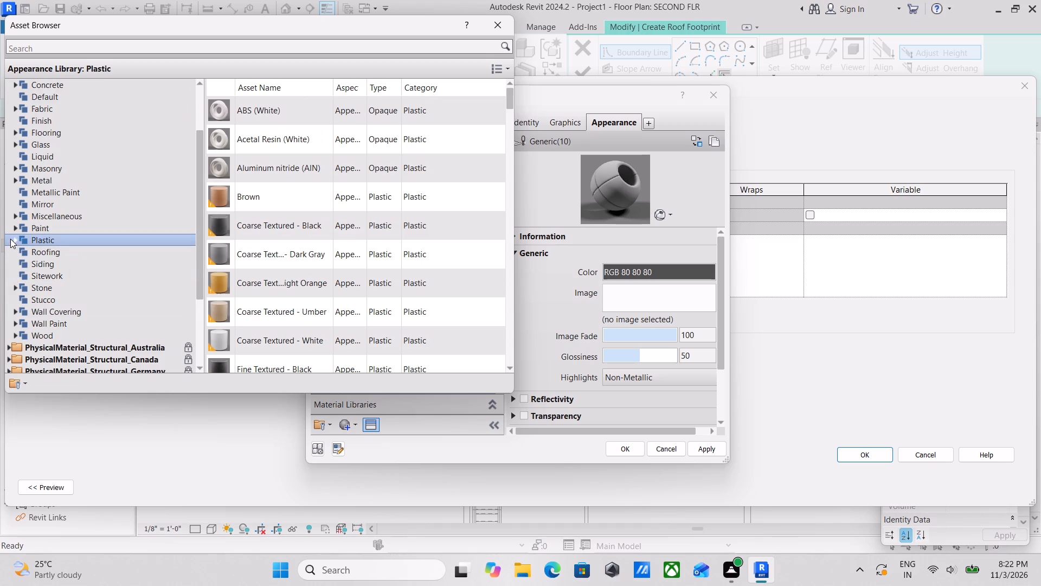
left_click(22, 251)
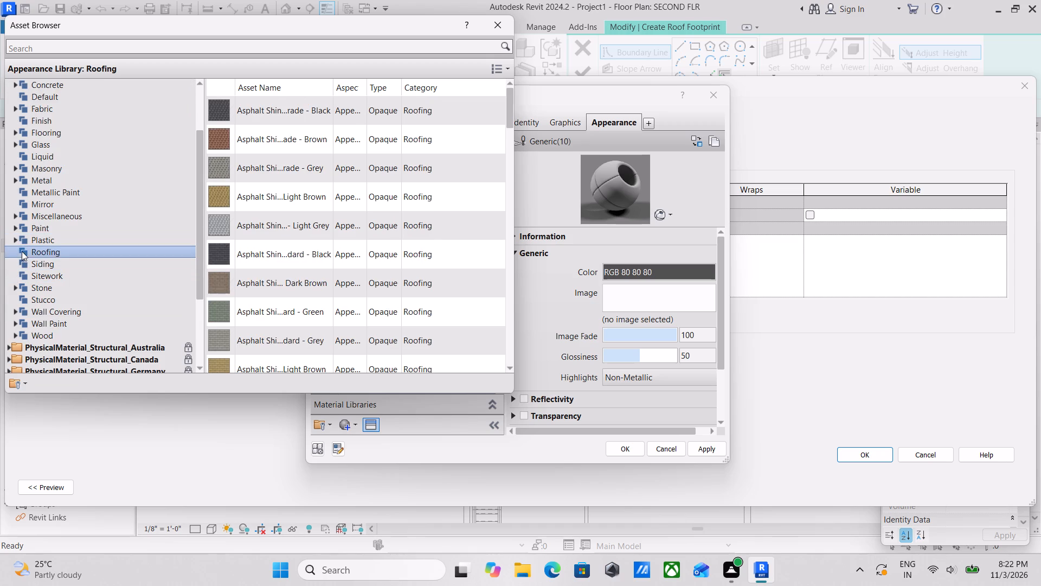
scroll(34, 267, "down", 1)
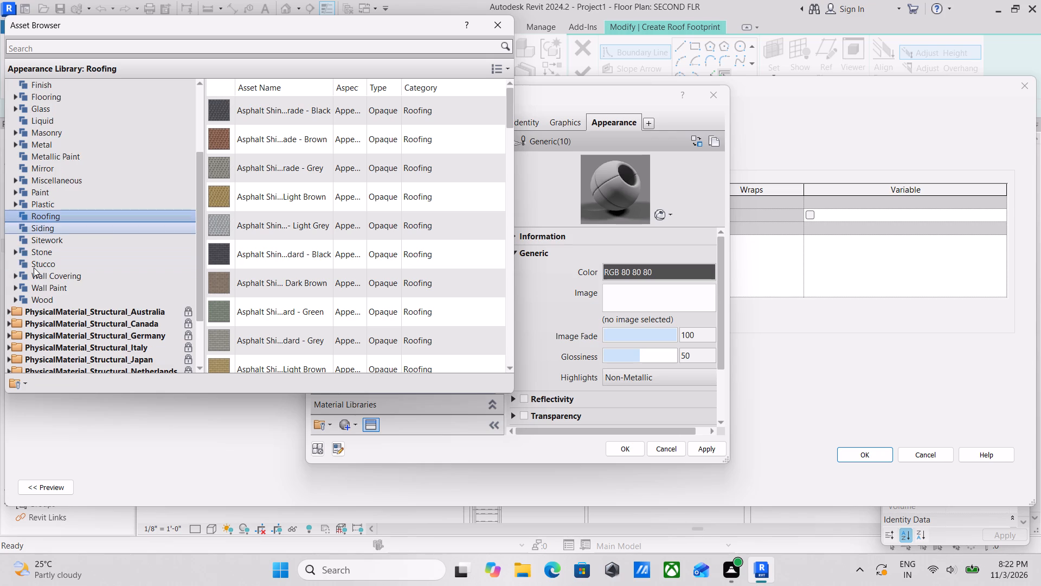
left_click(19, 252)
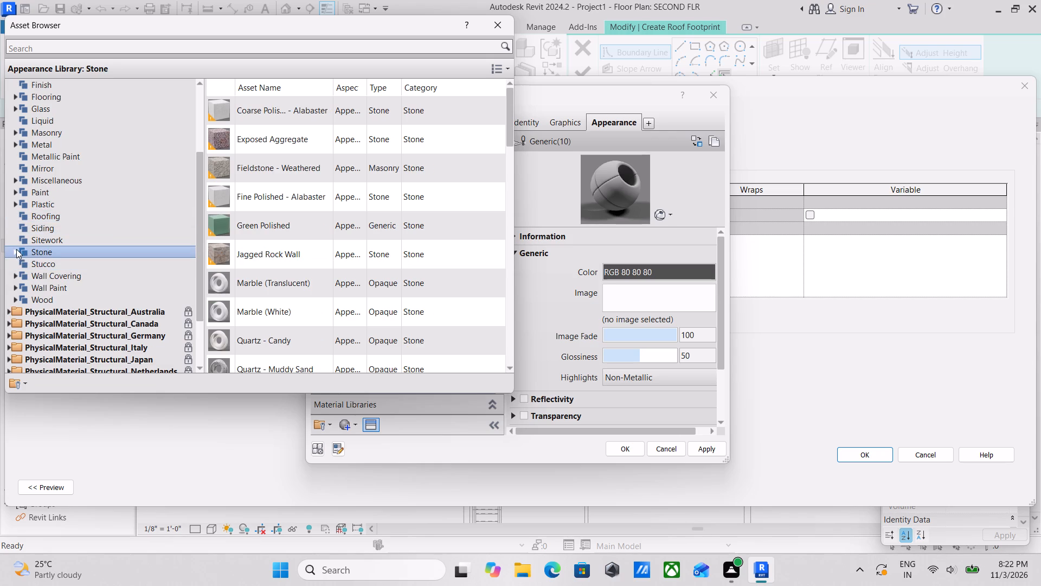
left_click(16, 249)
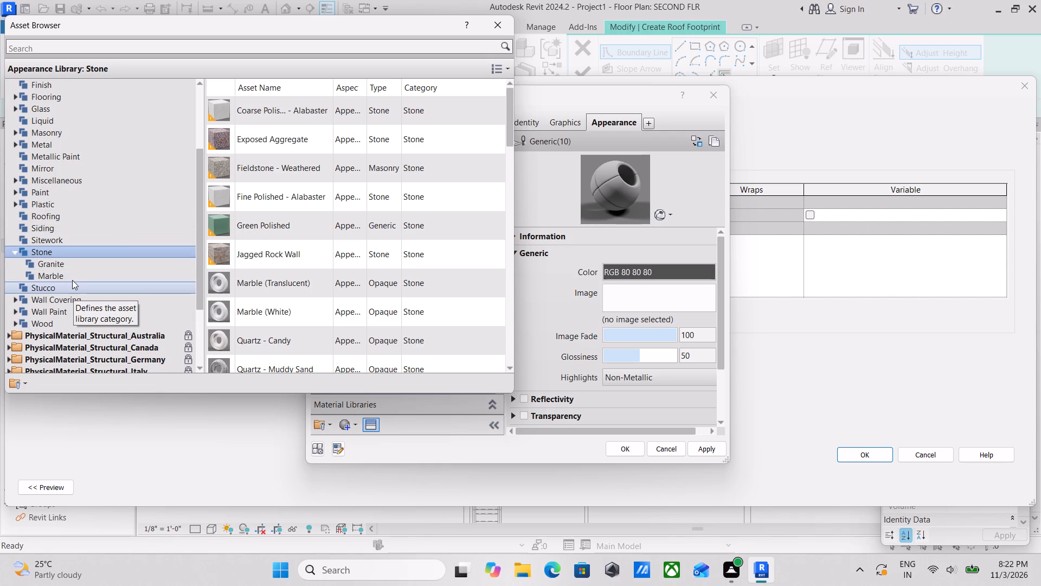
left_click(72, 280)
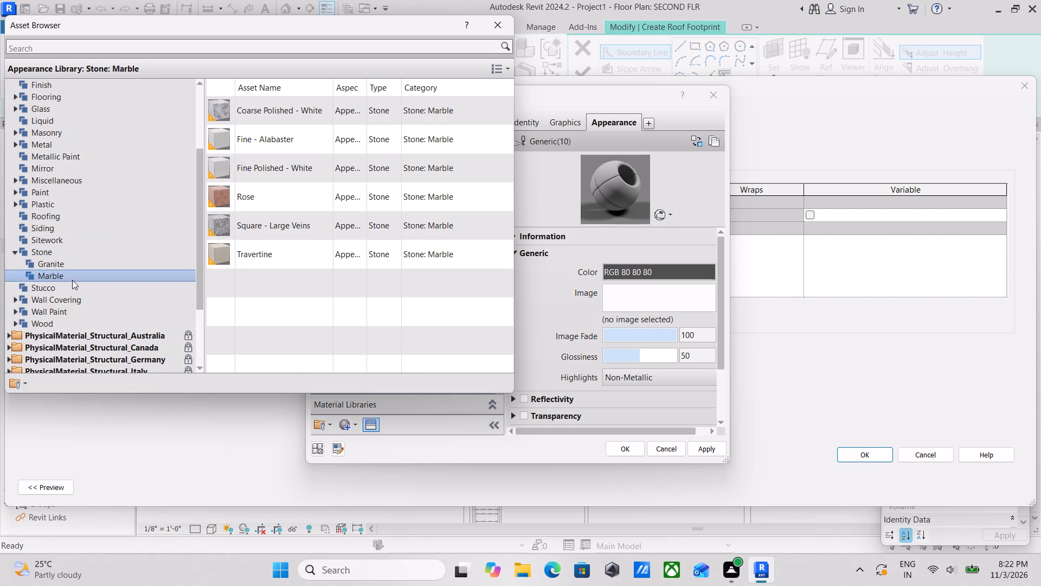
Look through the Wall Paint: Matte appearances for a colour suited to the roofing paint.
left_click(12, 309)
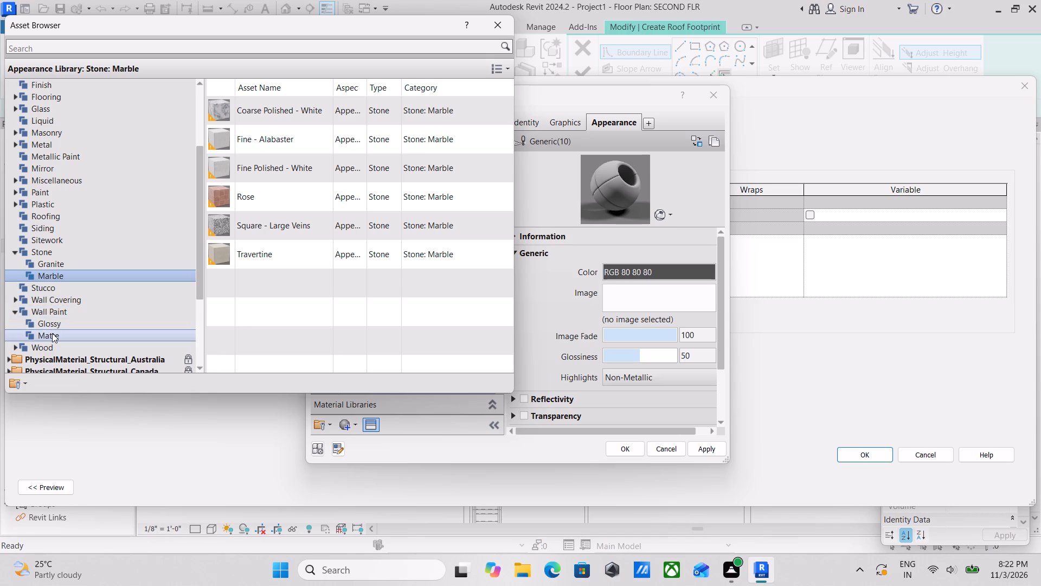
double_click(52, 333)
scroll(364, 276, "down", 3)
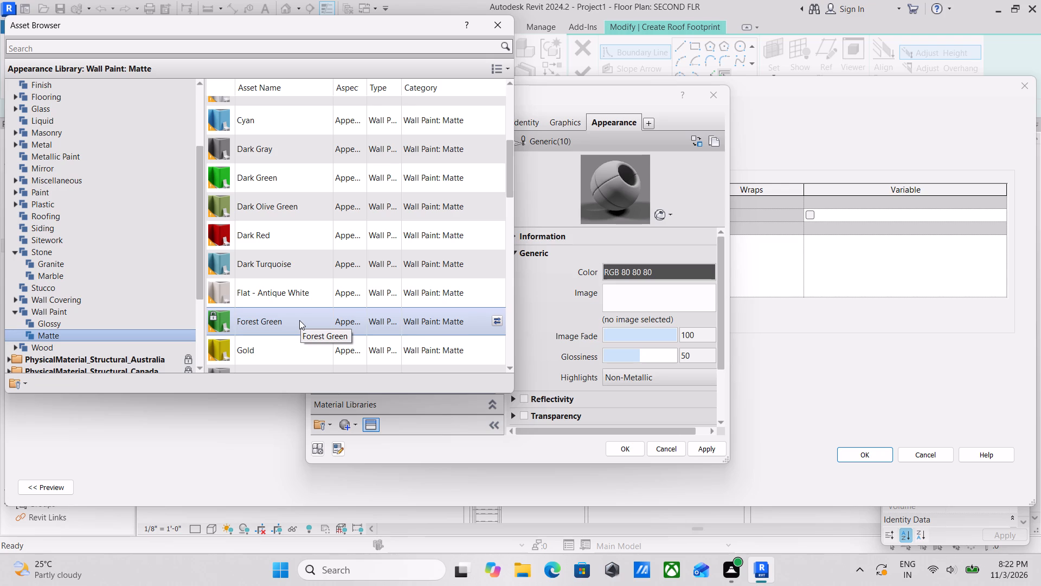
scroll(319, 285, "down", 3)
scroll(440, 297, "down", 4)
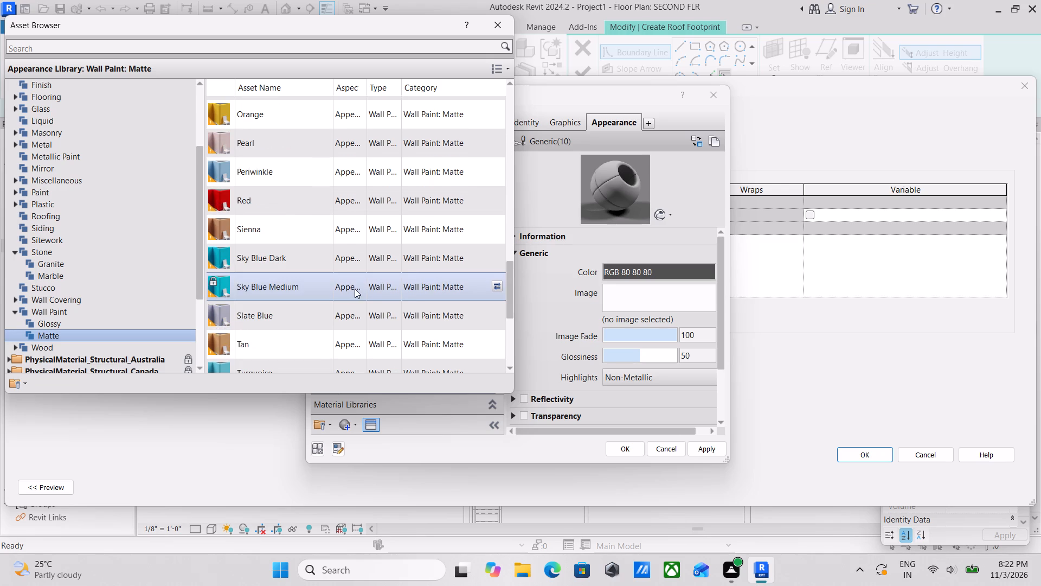
scroll(357, 284, "down", 9)
scroll(346, 310, "up", 4)
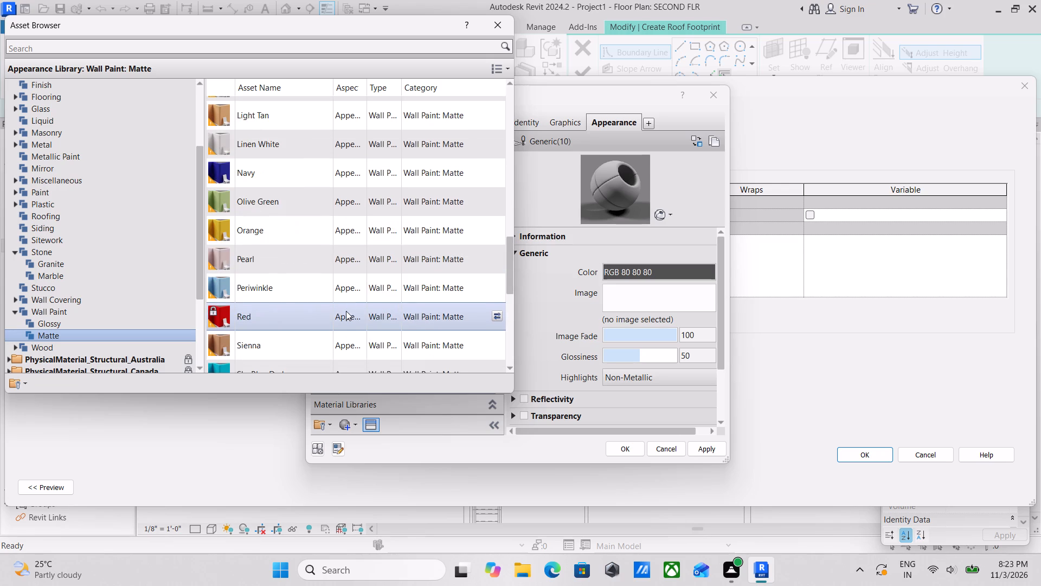
scroll(346, 311, "up", 9)
scroll(327, 269, "up", 7)
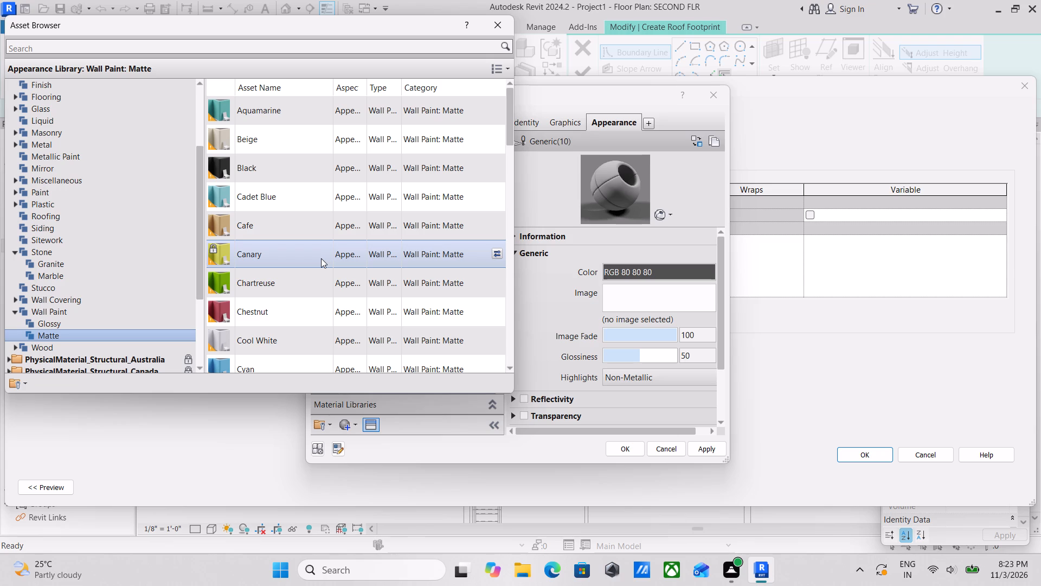
scroll(321, 258, "up", 1)
scroll(321, 258, "down", 5)
scroll(224, 327, "up", 2)
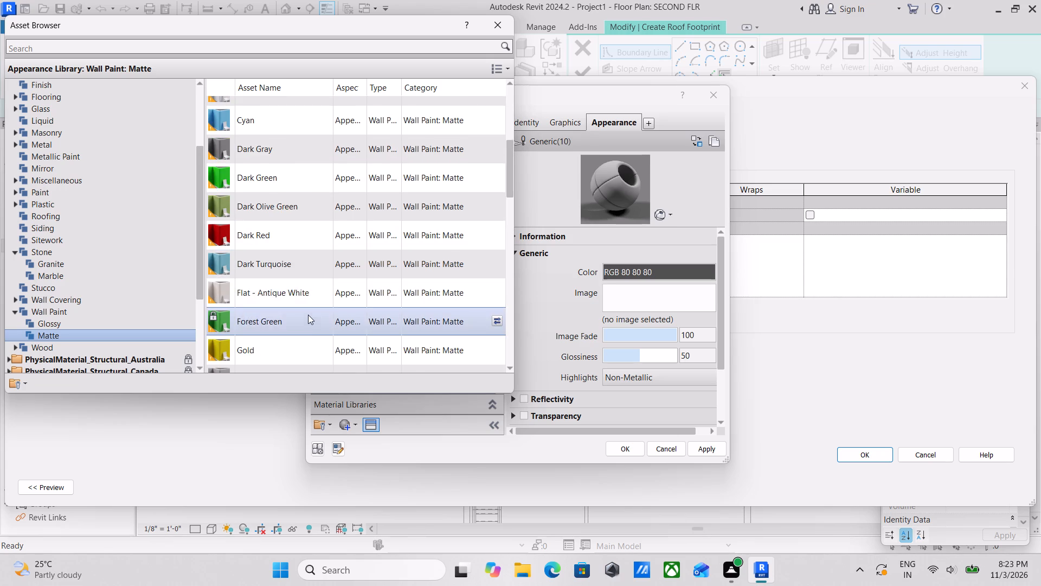
scroll(308, 315, "up", 6)
scroll(297, 251, "down", 5)
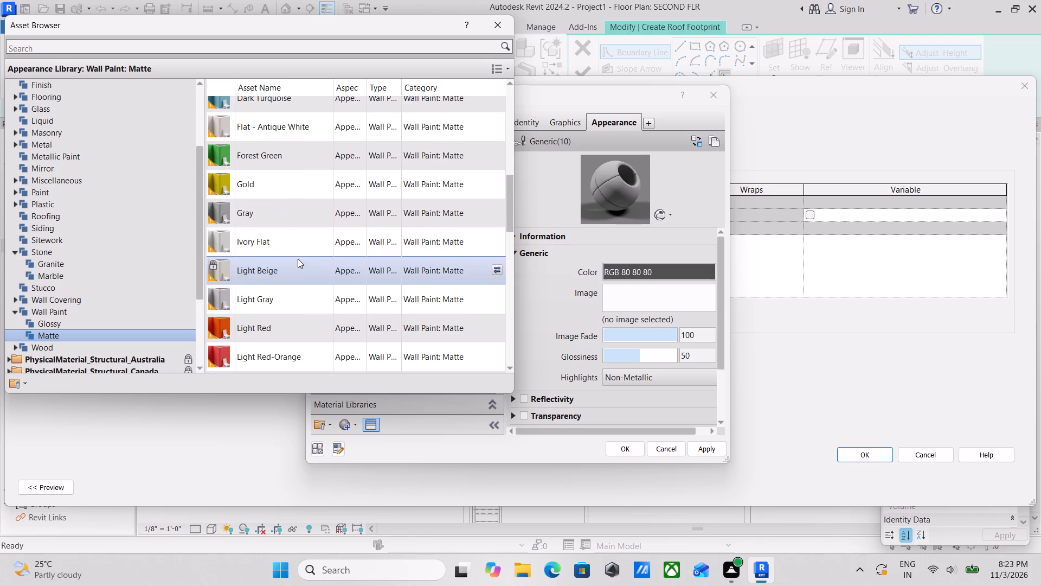
scroll(298, 259, "down", 3)
scroll(298, 266, "up", 3)
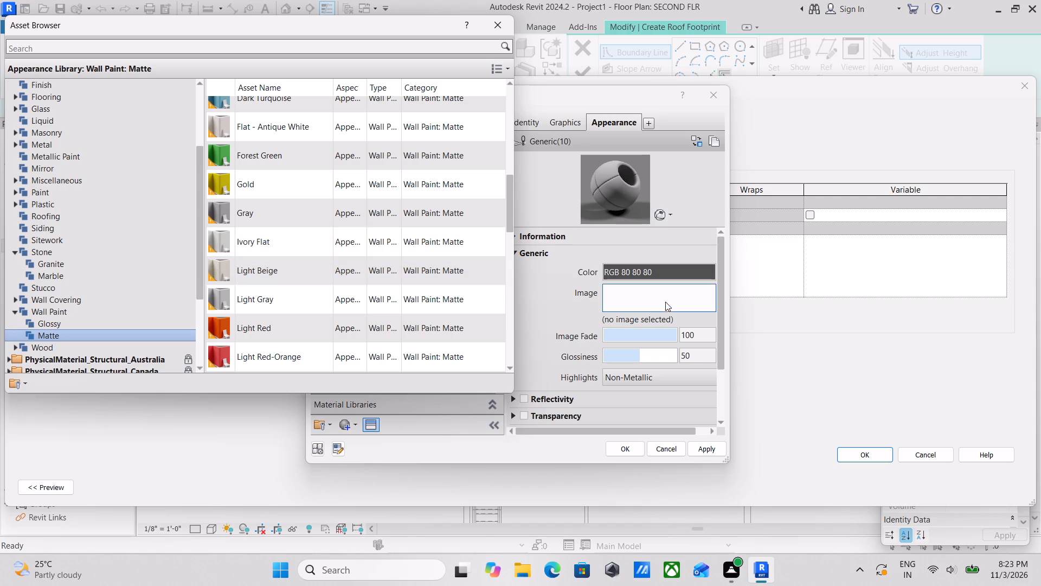
scroll(344, 256, "down", 2)
scroll(343, 254, "up", 2)
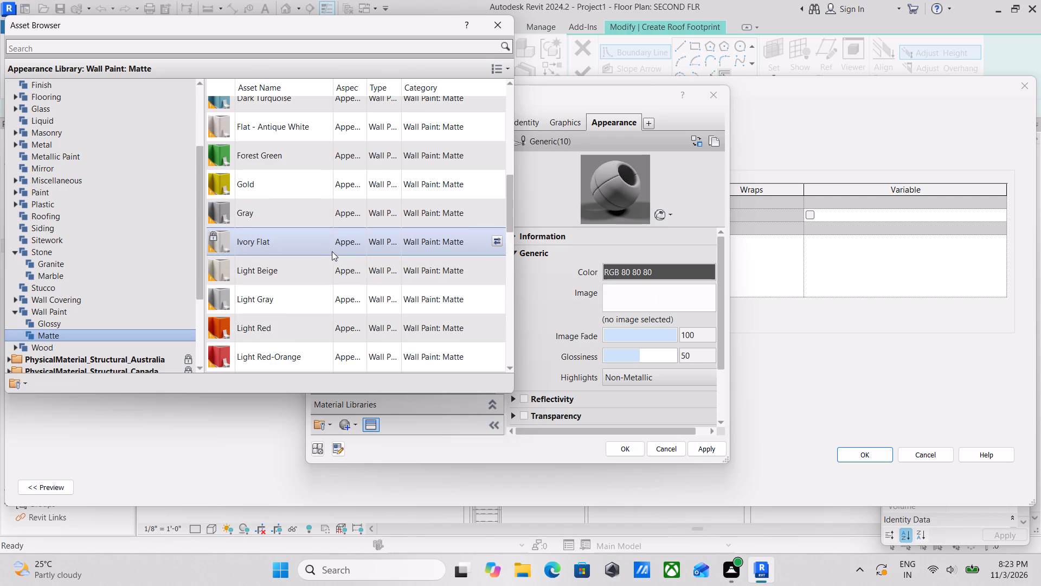
Apply the Gray appearance from Wall Paint: Matte to the ROOFING PAINT material.
left_click(281, 215)
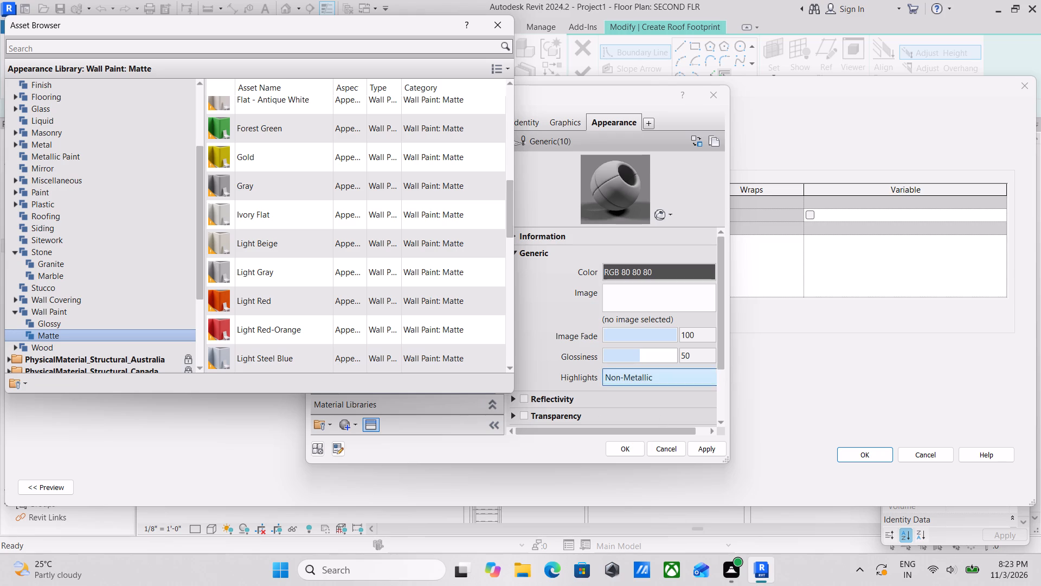
left_click(680, 273)
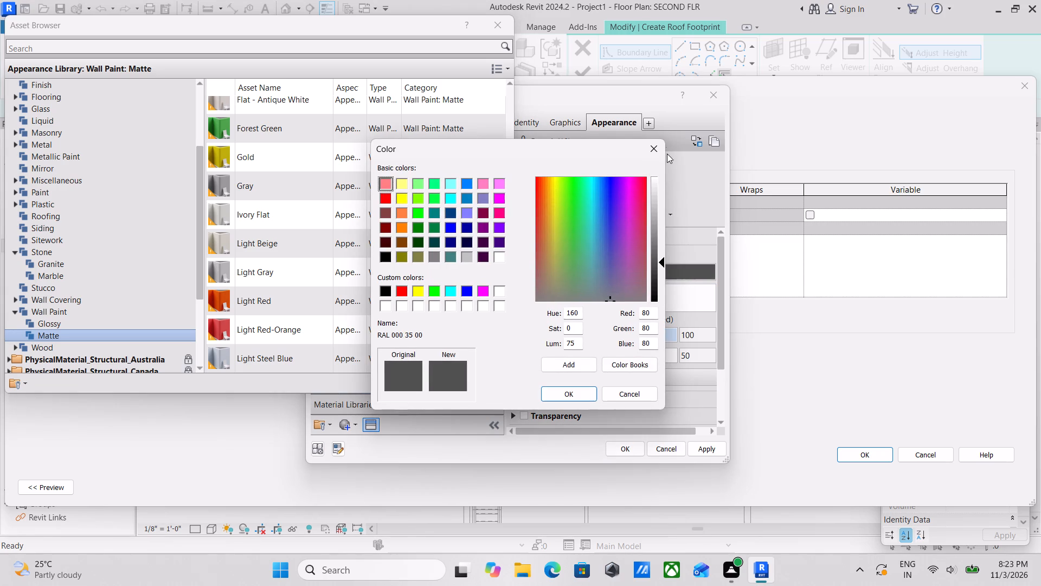
left_click(657, 146)
left_click(356, 179)
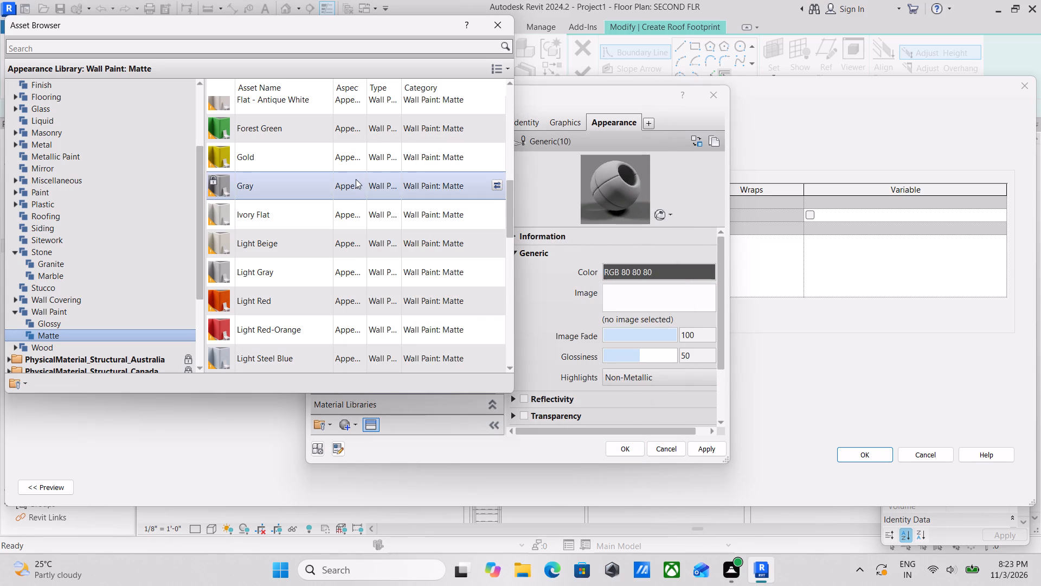
left_click(356, 179)
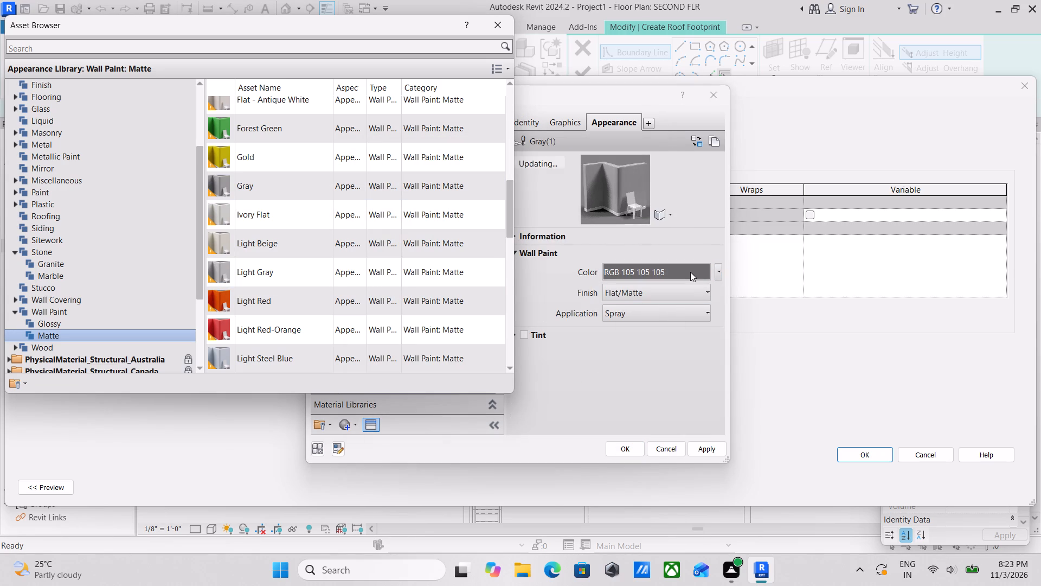
Set the ROOFING PAINT wall paint colour to RGB 53 54 56 and accept the material for the roof's structure layer.
left_click(690, 272)
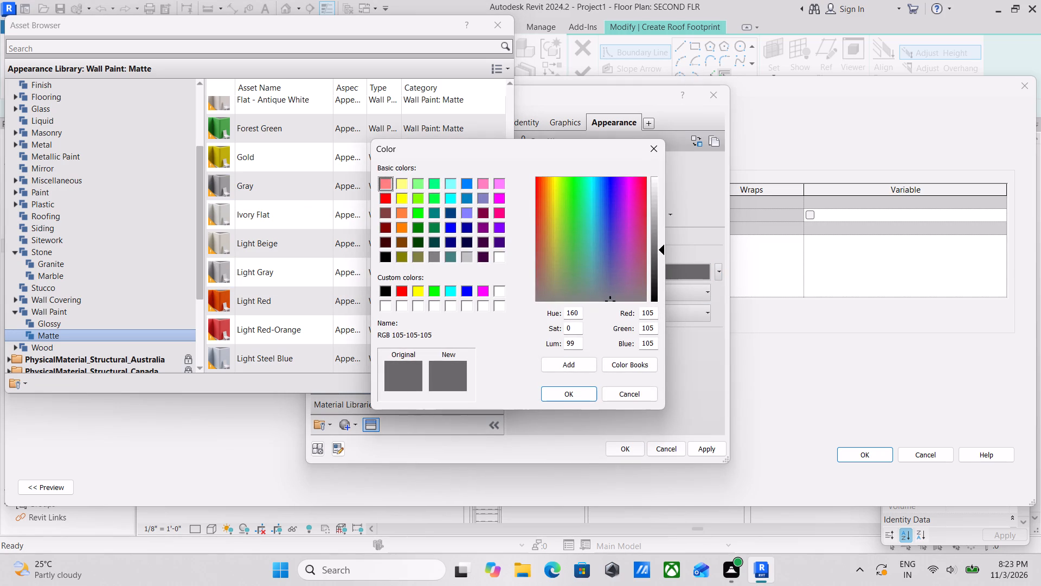
left_click_drag(655, 314, 633, 315)
key("5")
key("3")
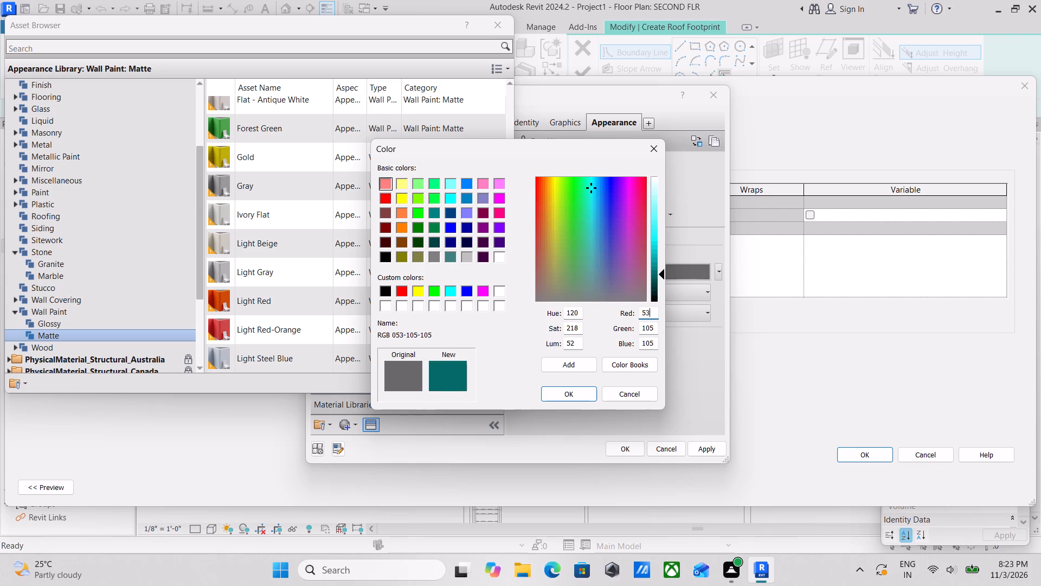
left_click_drag(657, 326, 627, 336)
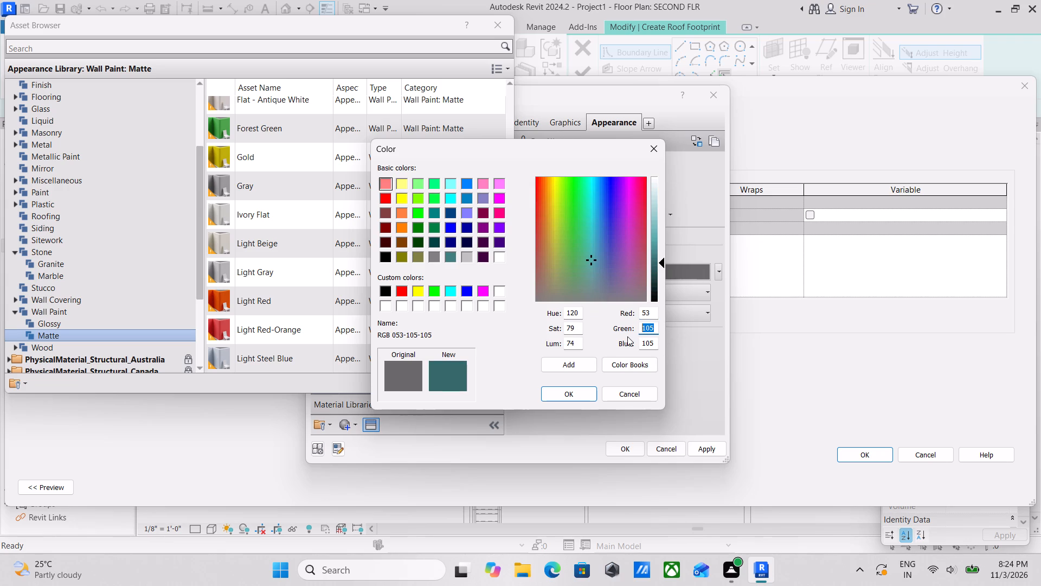
type("54")
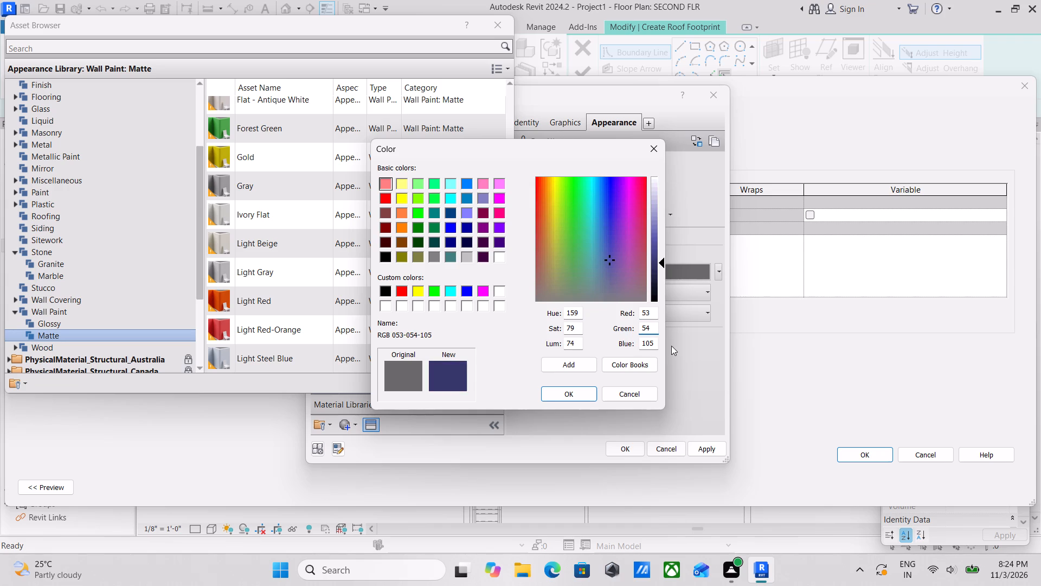
left_click_drag(655, 339, 616, 350)
type("56")
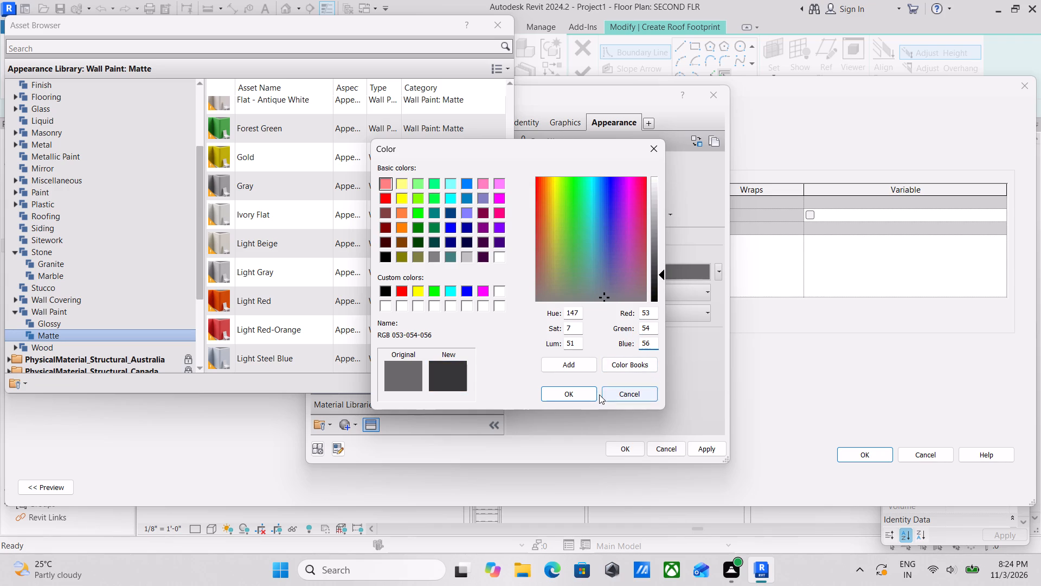
left_click(570, 393)
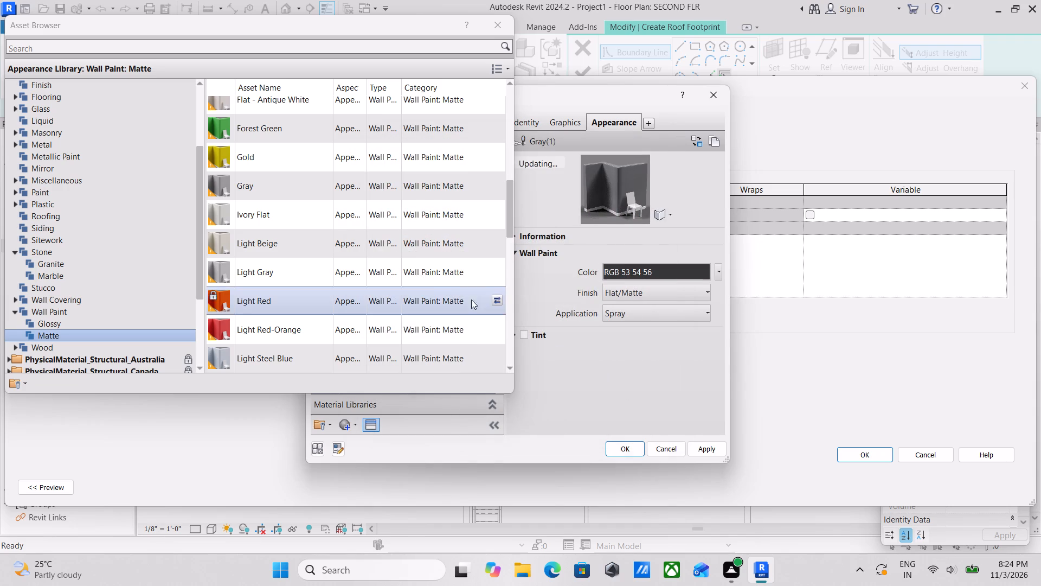
left_click(707, 451)
left_click(631, 447)
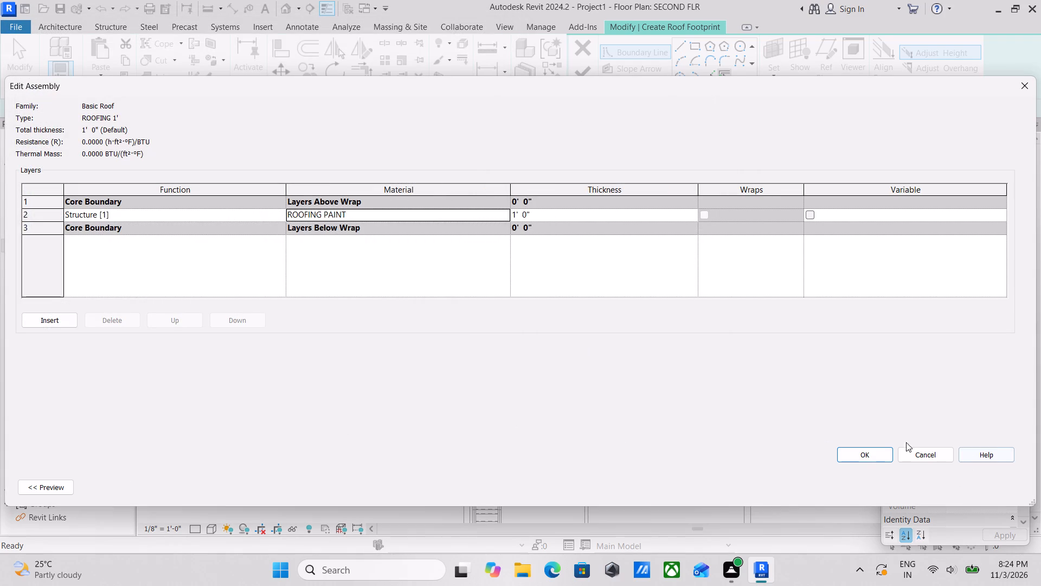
Accept the ROOFING 1' layer assembly and its type properties to return to the roof footprint sketch.
left_click(865, 455)
left_click(988, 487)
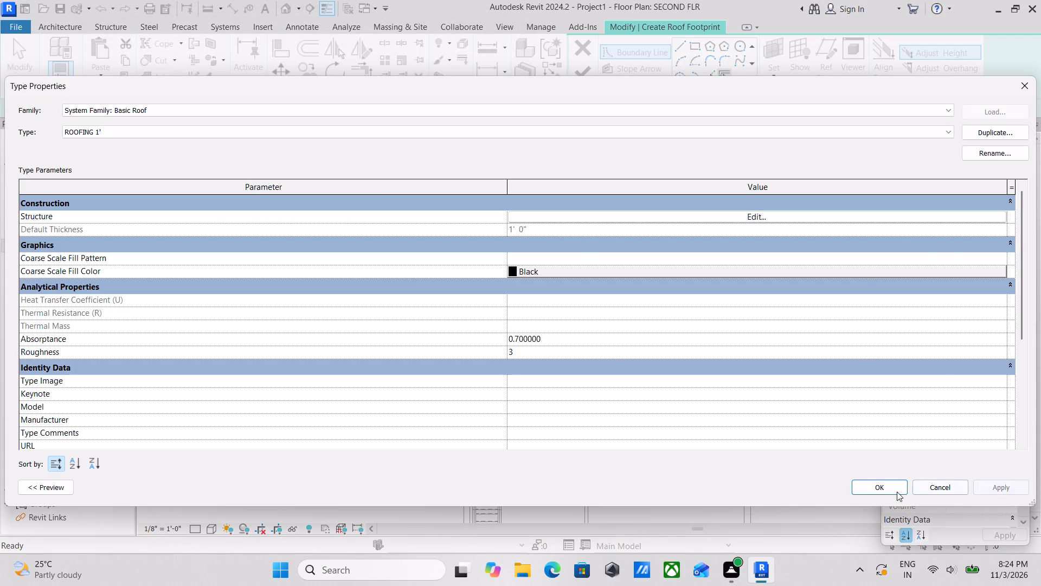
left_click(874, 490)
Set up straight-line drawing for the roof boundary with an offset of 1' 5".
scroll(611, 285, "down", 2)
scroll(678, 317, "down", 2)
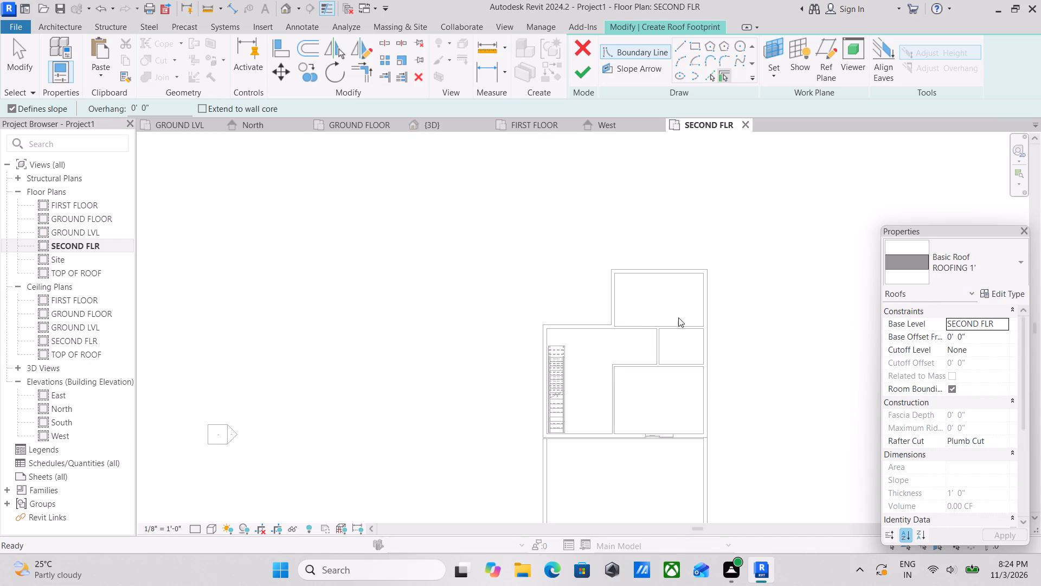
middle_click_drag(679, 309, 699, 285)
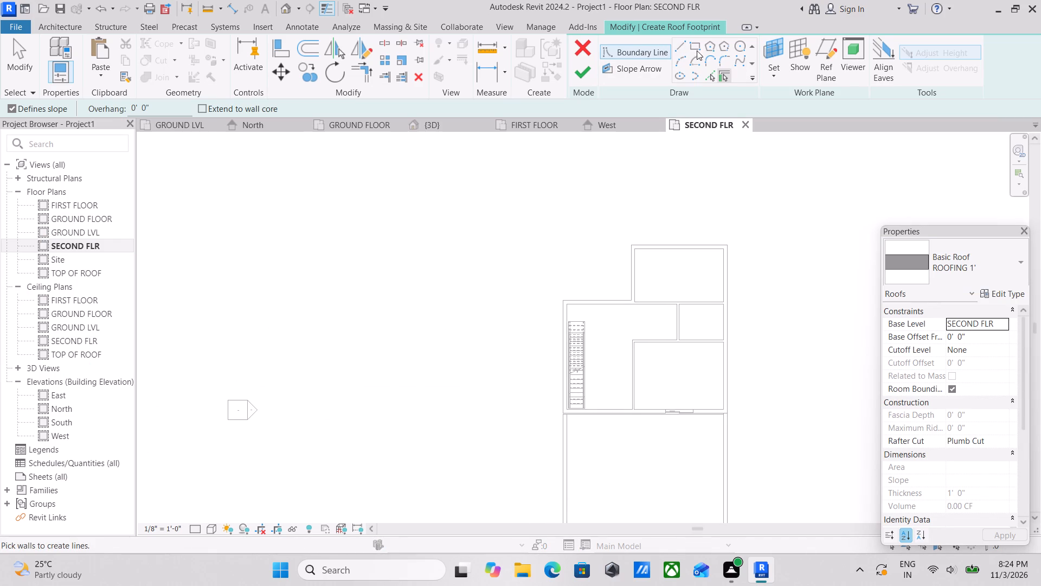
left_click(679, 48)
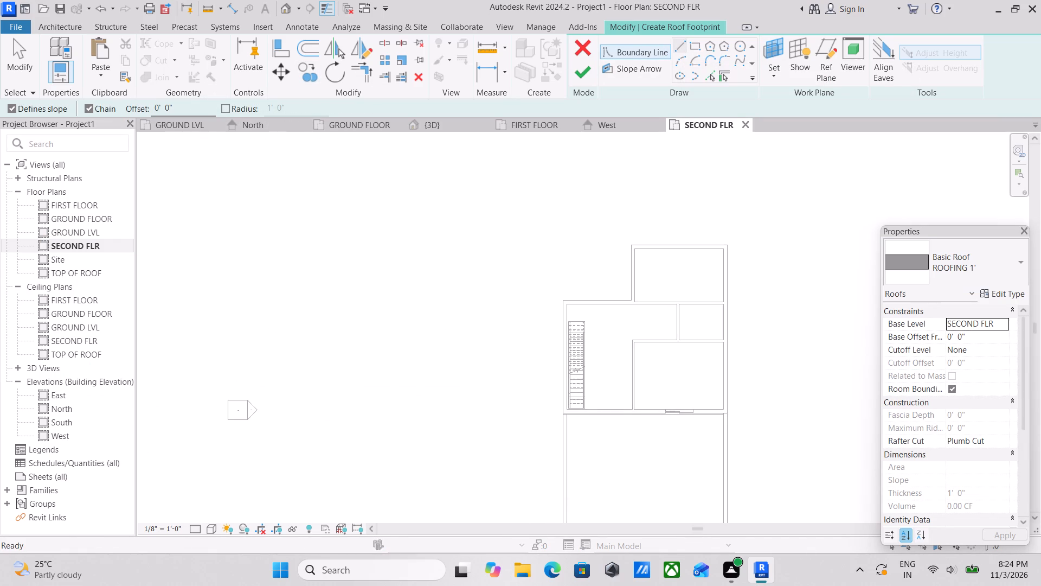
left_click(580, 44)
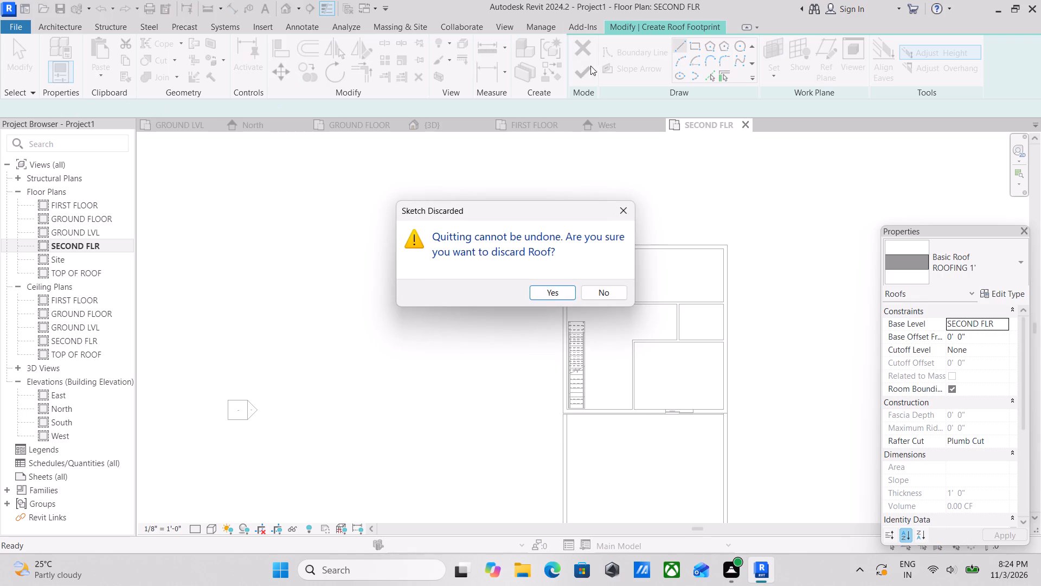
left_click(614, 210)
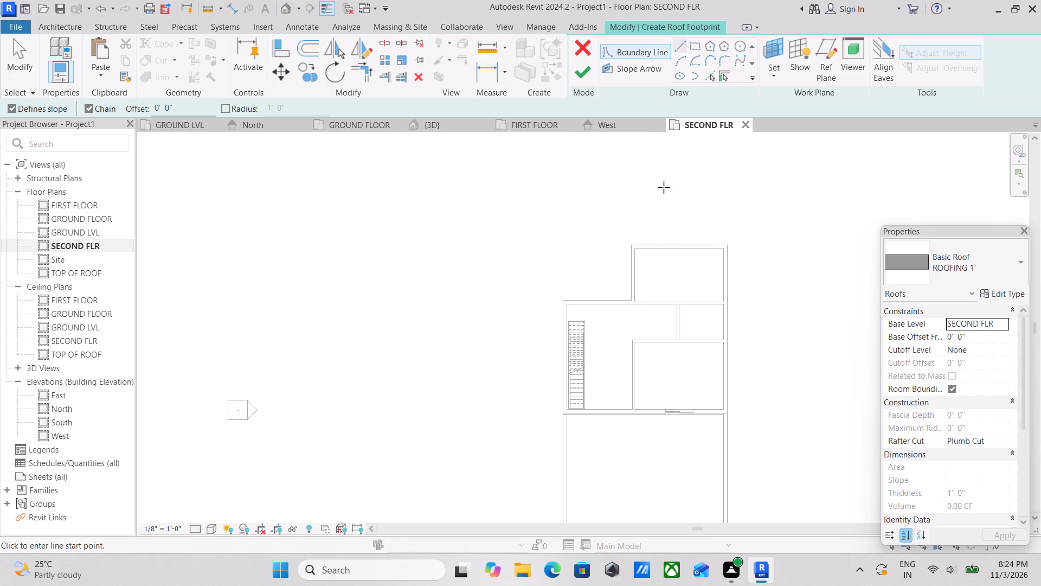
middle_click_drag(654, 225, 696, 276)
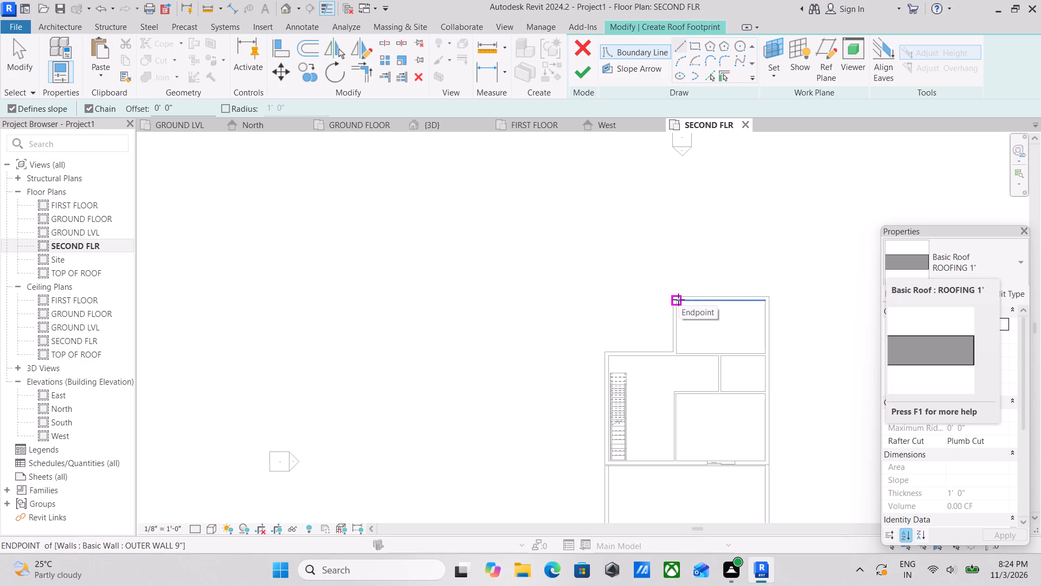
scroll(614, 321, "up", 2)
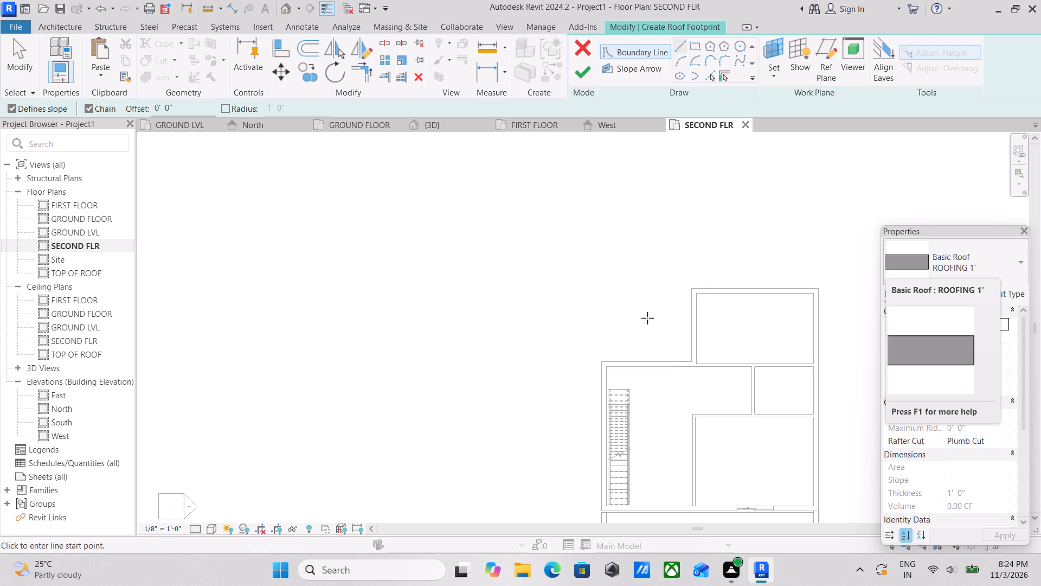
scroll(656, 315, "up", 3)
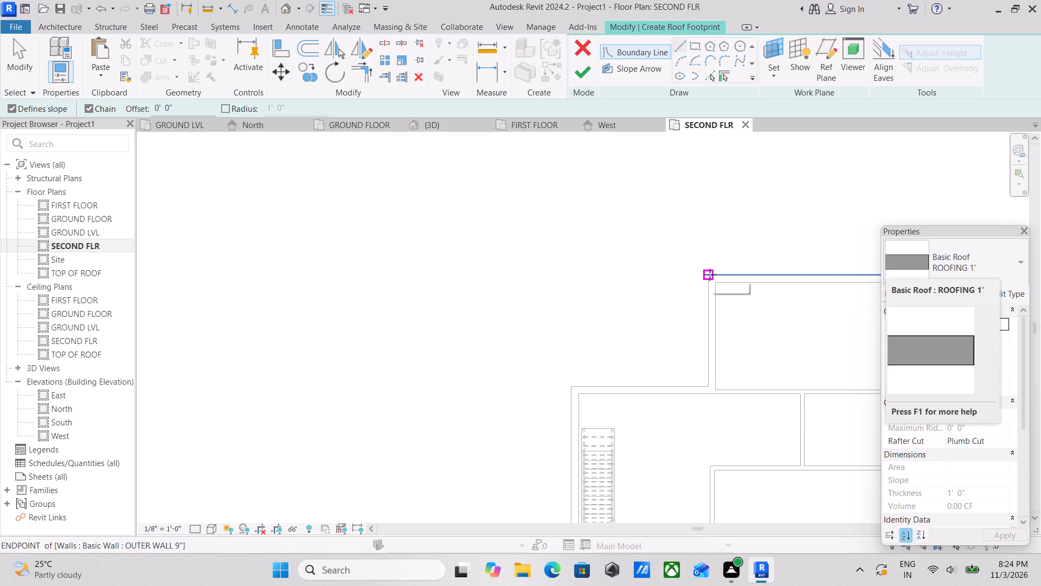
scroll(731, 271, "down", 1)
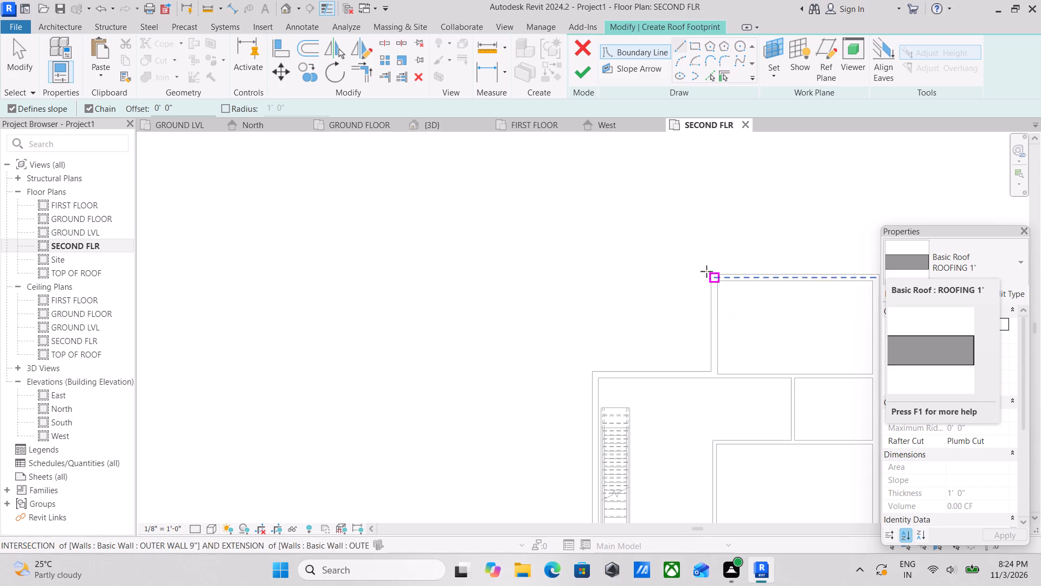
scroll(712, 273, "up", 2)
middle_click_drag(712, 277, 656, 265)
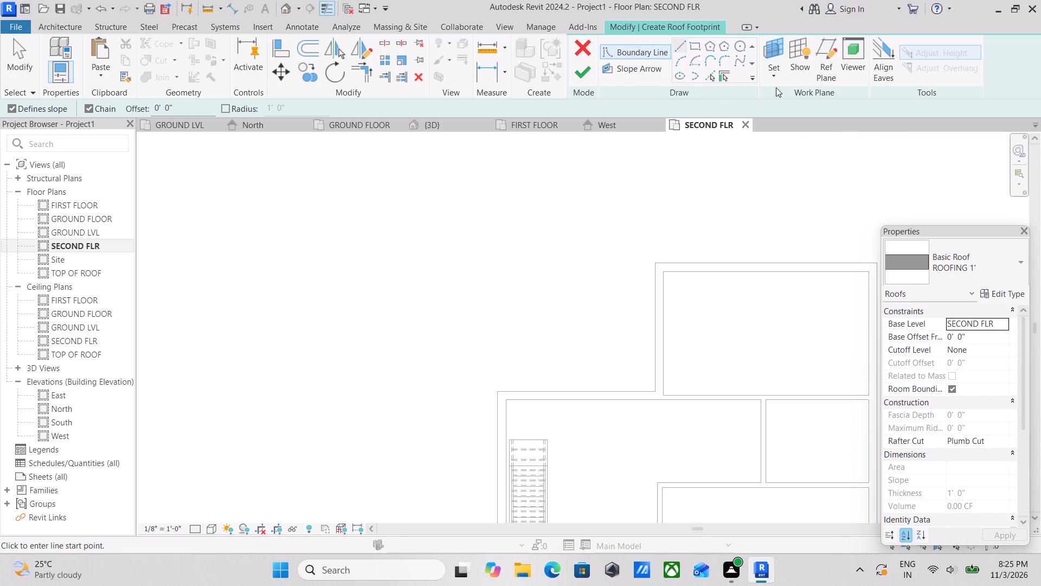
left_click_drag(186, 108, 76, 122)
type("1'")
key("5")
key("shift+quotedbl")
key("Return")
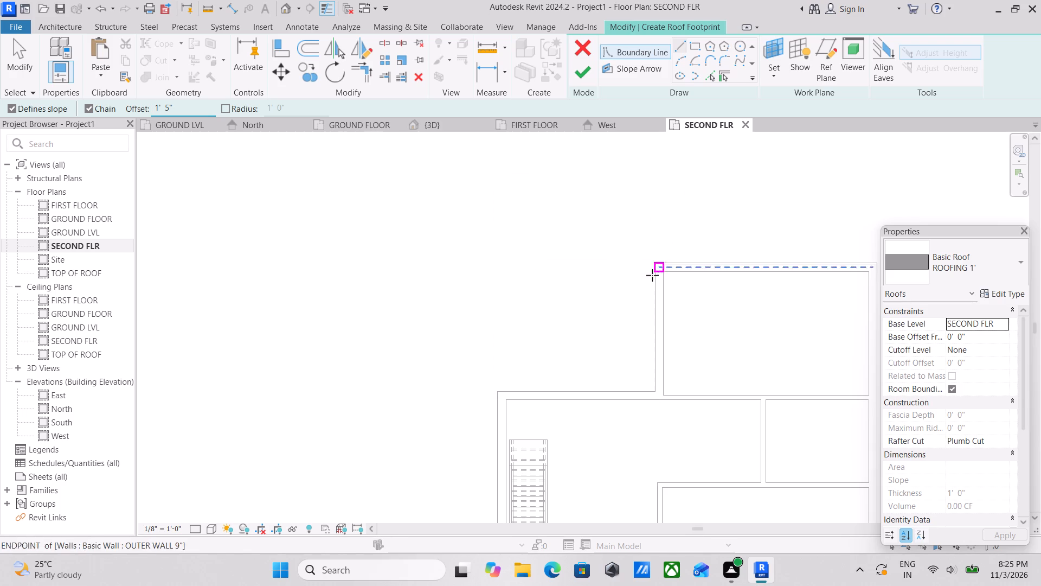
Draw roof boundary lines offset outside the north room's west wall, the stair hall's north wall and the building's west wall.
left_click(652, 268)
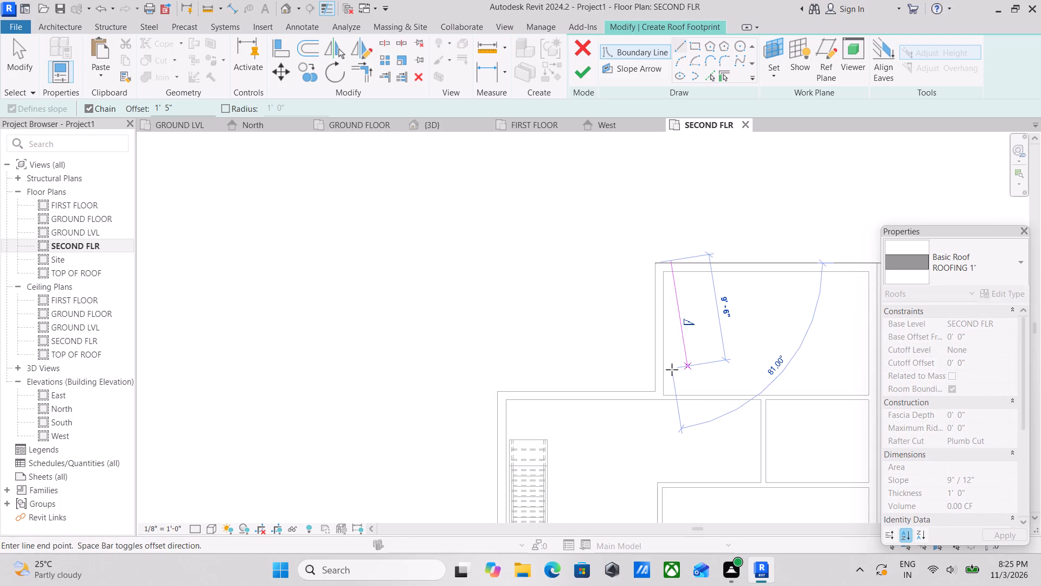
key("space")
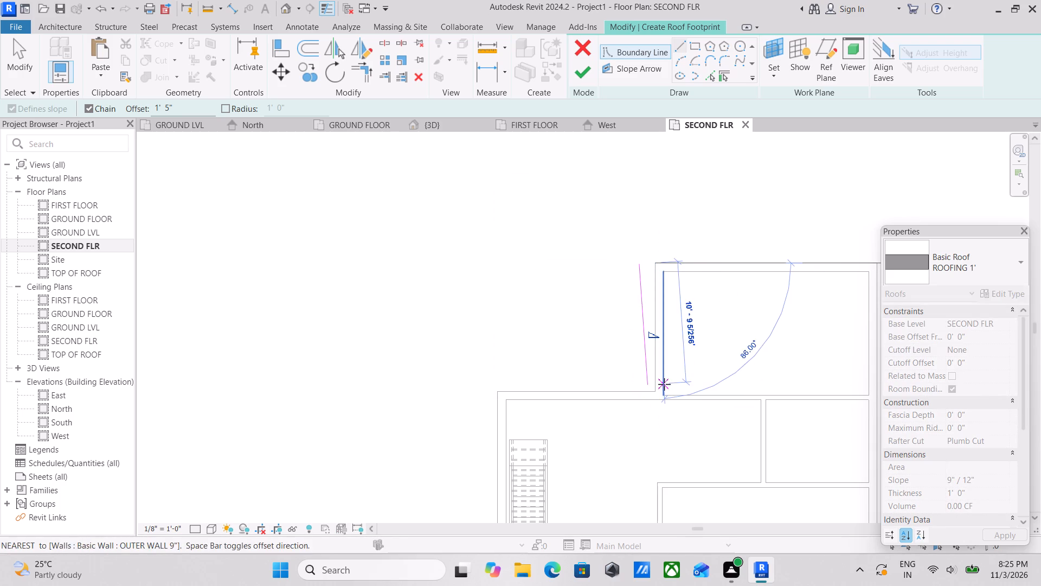
left_click(654, 390)
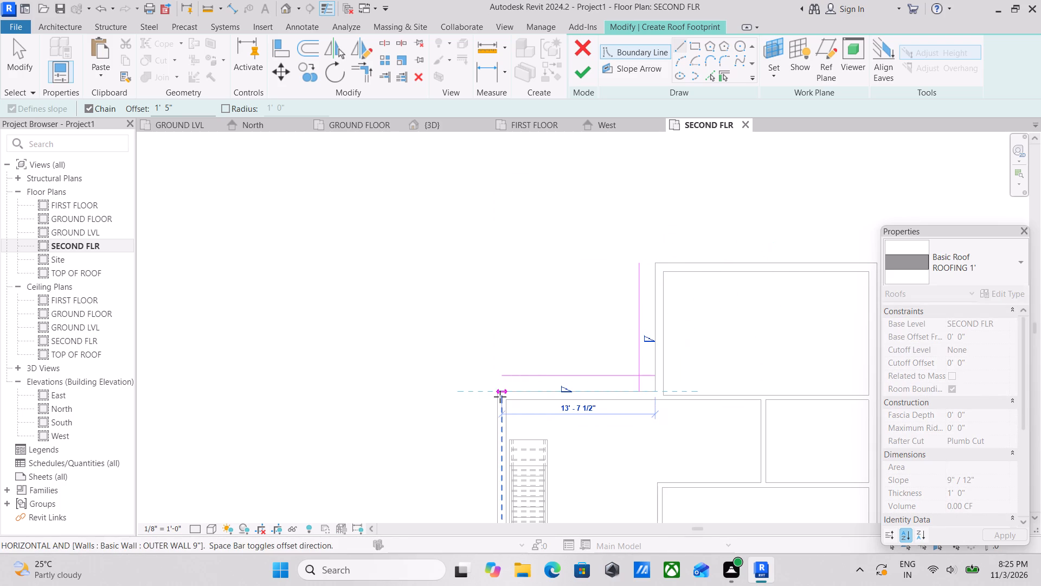
left_click(500, 397)
middle_click_drag(499, 424, 483, 246)
middle_click_drag(478, 335, 467, 206)
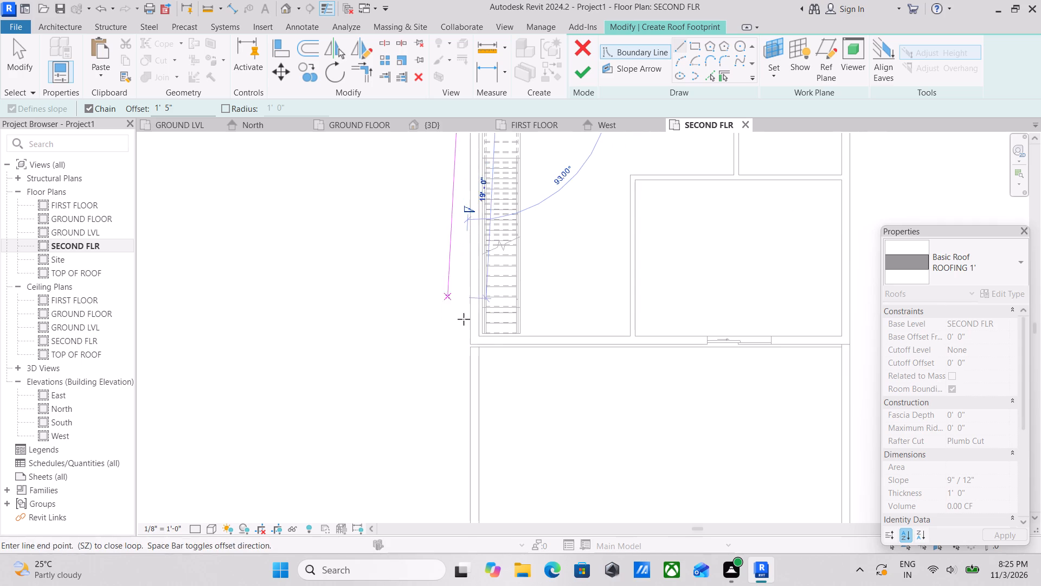
left_click(466, 352)
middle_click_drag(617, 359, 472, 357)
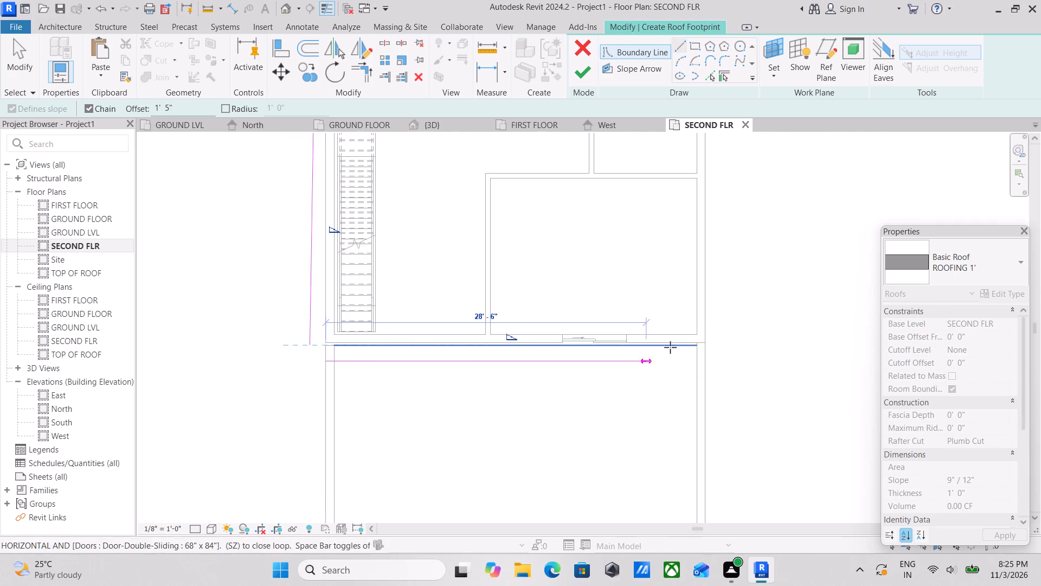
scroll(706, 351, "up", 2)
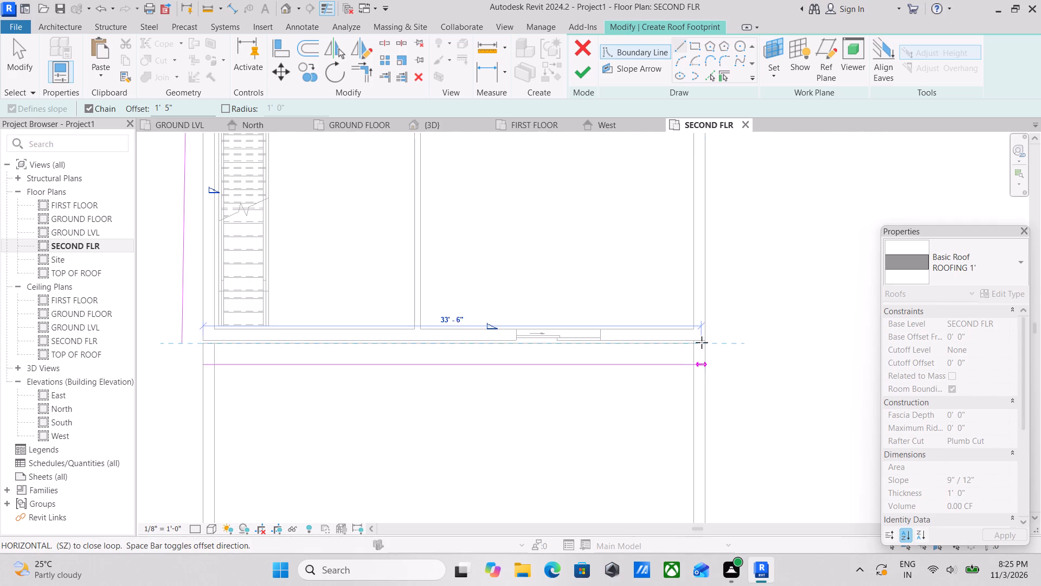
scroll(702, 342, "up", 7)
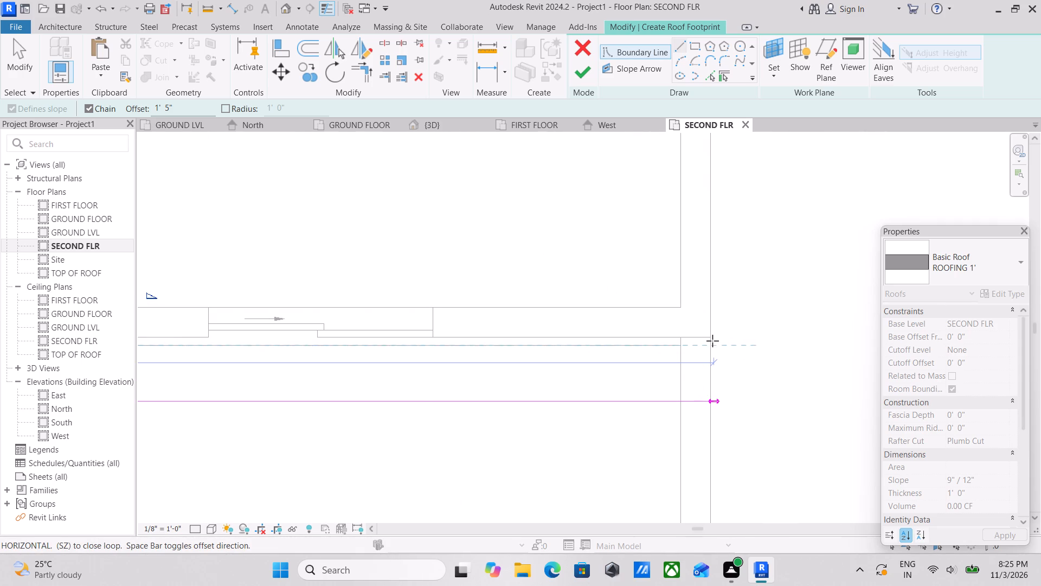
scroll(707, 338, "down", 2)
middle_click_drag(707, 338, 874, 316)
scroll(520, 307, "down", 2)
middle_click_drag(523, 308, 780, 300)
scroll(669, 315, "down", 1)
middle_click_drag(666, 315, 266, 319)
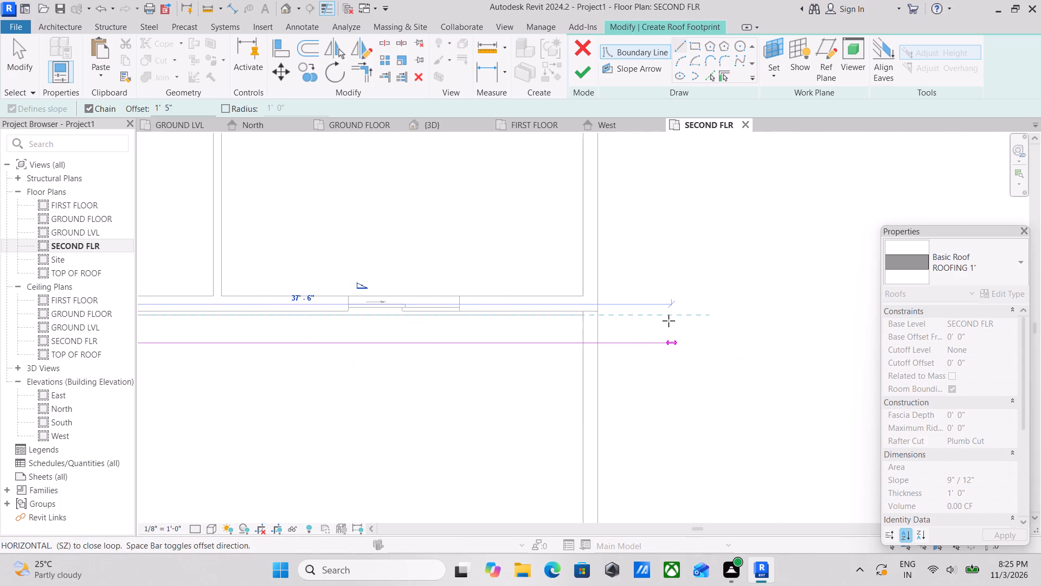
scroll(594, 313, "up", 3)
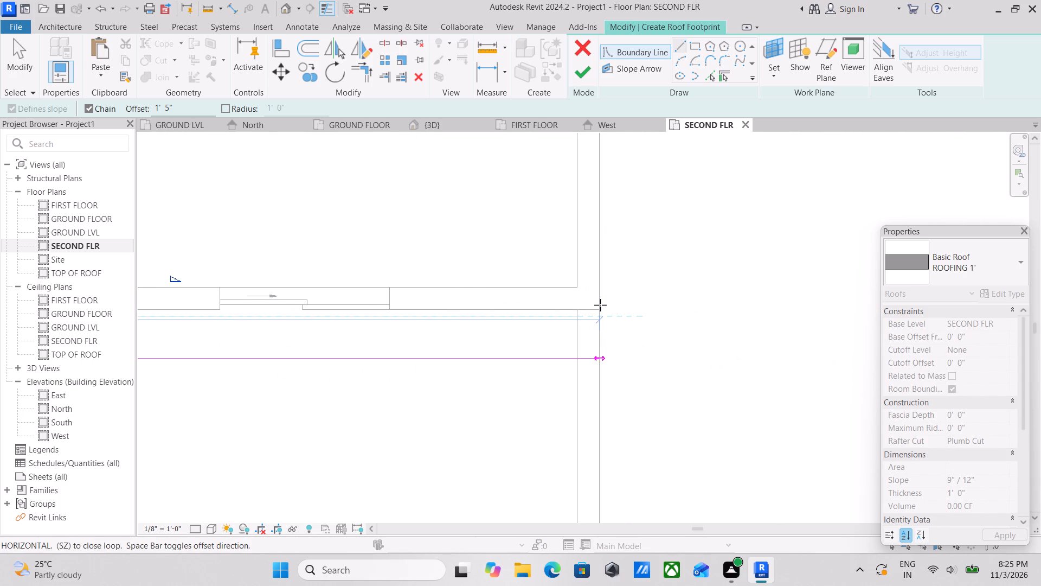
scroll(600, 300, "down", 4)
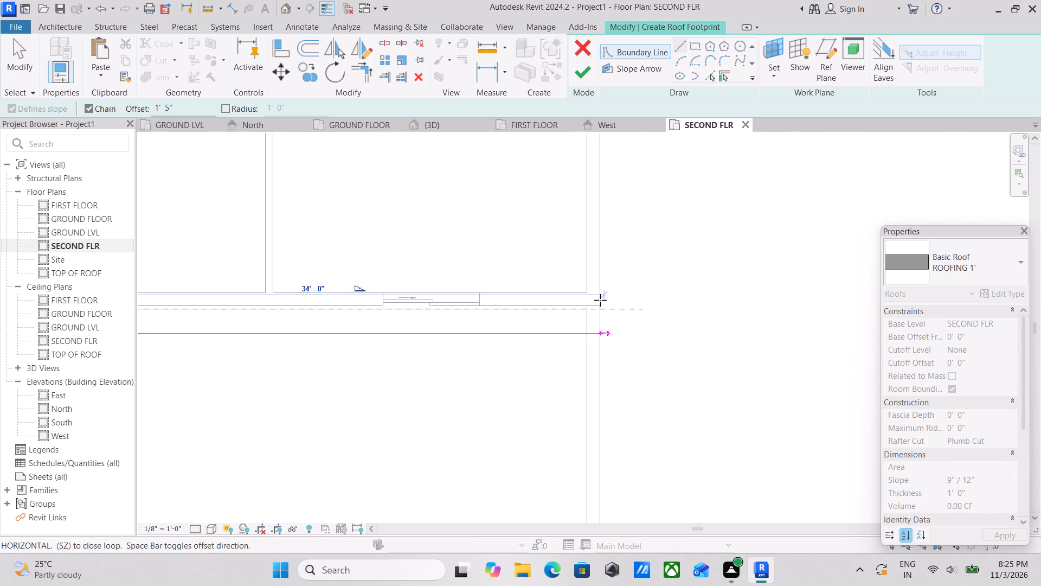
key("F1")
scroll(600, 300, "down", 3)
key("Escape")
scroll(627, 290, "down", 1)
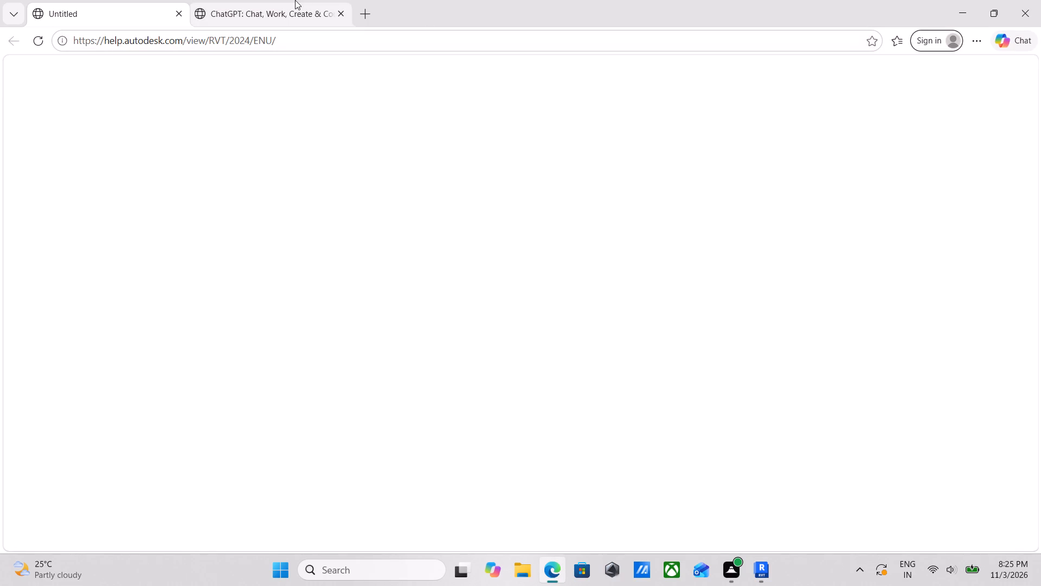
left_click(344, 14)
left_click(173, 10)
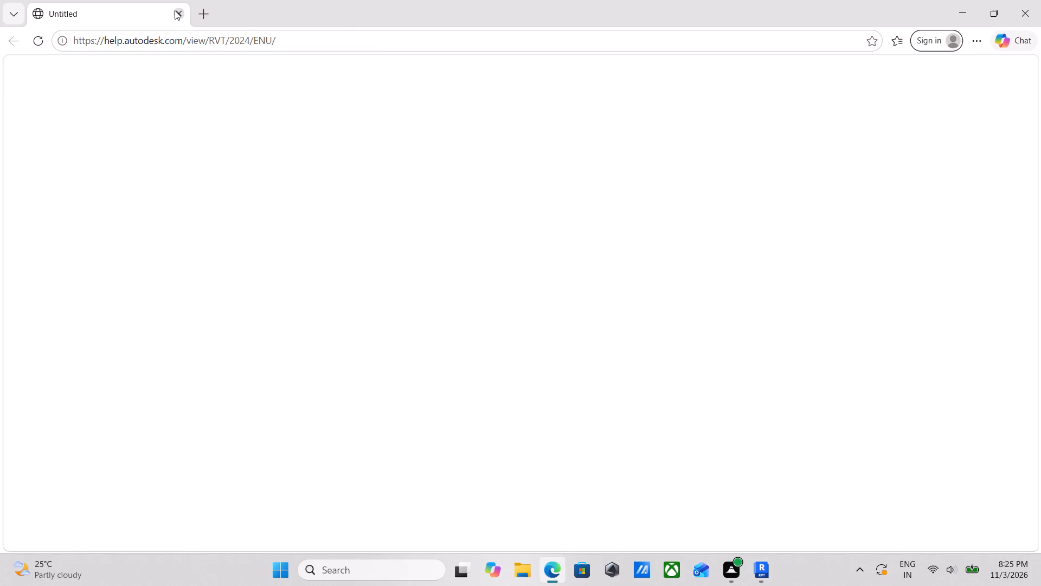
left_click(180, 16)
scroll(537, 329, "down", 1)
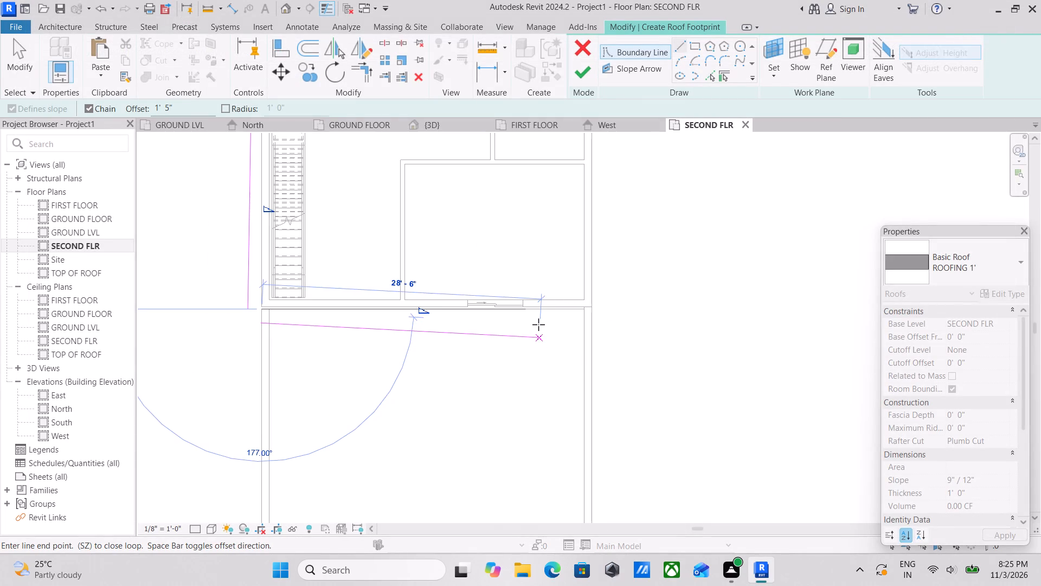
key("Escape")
Draw roof boundary lines offset outside the north room's north wall, the full east wall and the south wall with the sliding door.
scroll(428, 347, "up", 2)
scroll(407, 321, "down", 2)
middle_click_drag(406, 342, 357, 581)
scroll(359, 581, "up", 1)
scroll(427, 435, "down", 2)
middle_click_drag(426, 438, 422, 467)
scroll(356, 291, "up", 6)
left_click(367, 288)
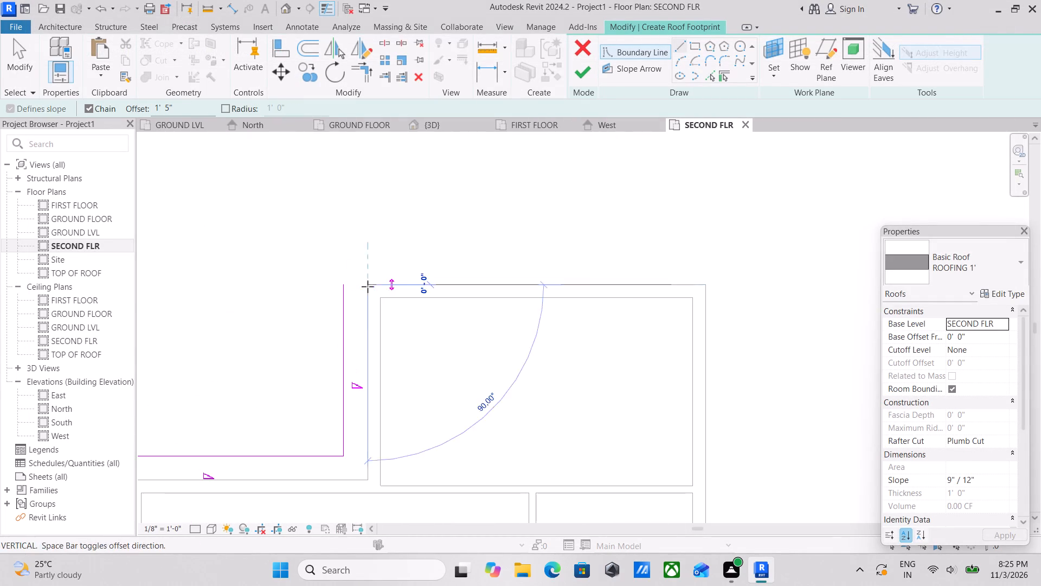
left_click(703, 286)
middle_click_drag(700, 358, 693, 261)
scroll(701, 394, "down", 1)
middle_click_drag(701, 392, 677, 175)
scroll(673, 313, "down", 2)
middle_click_drag(671, 322, 660, 165)
scroll(653, 286, "up", 1)
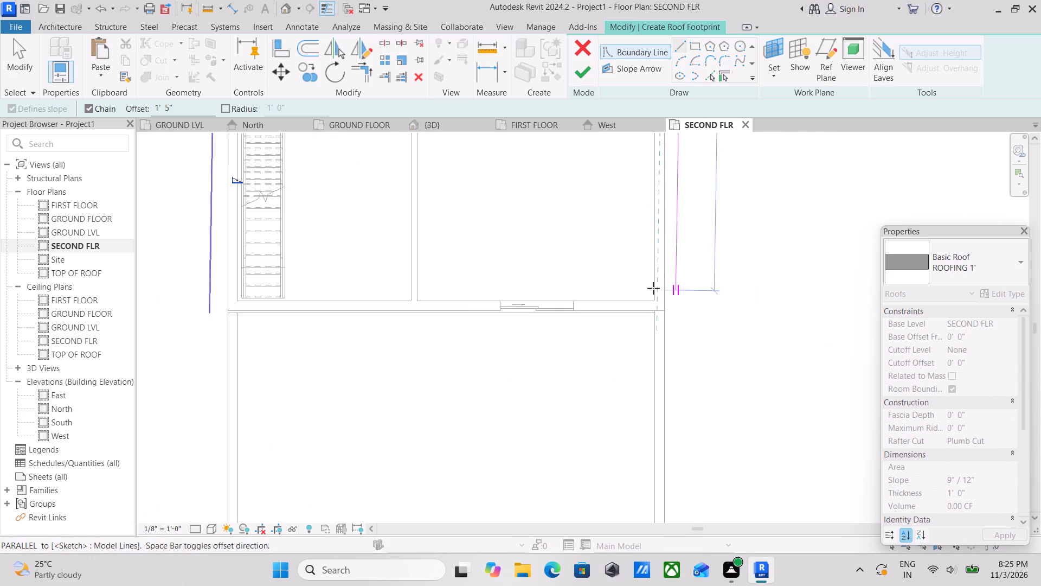
scroll(653, 288, "up", 1)
left_click(663, 311)
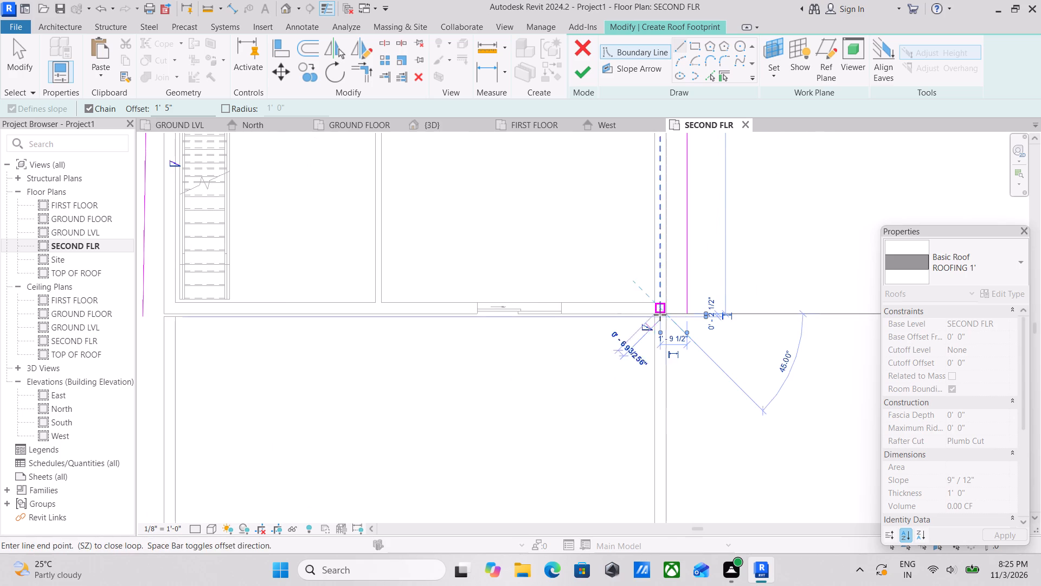
middle_click_drag(560, 325, 709, 336)
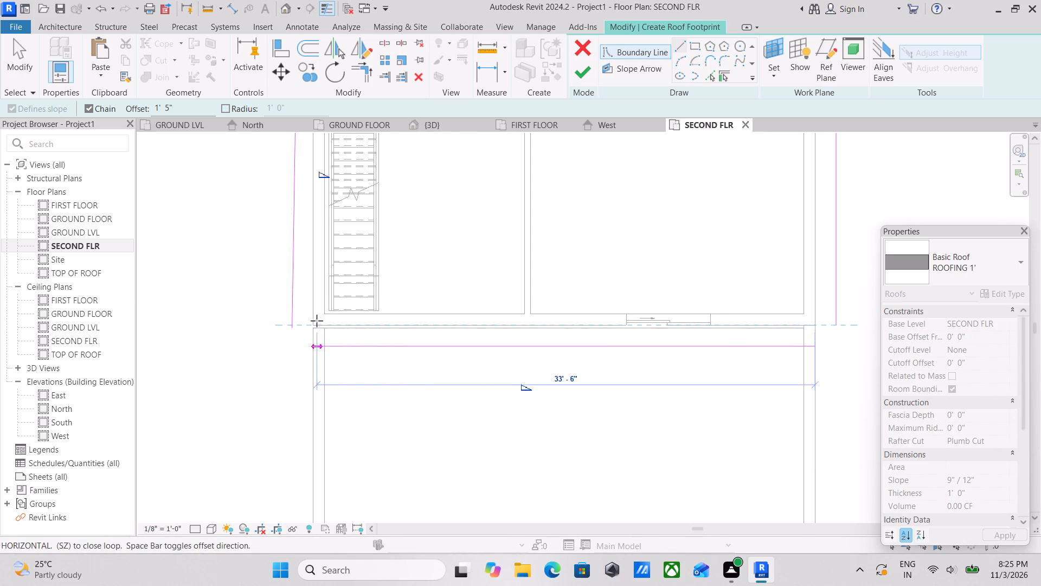
left_click(315, 323)
key("Escape")
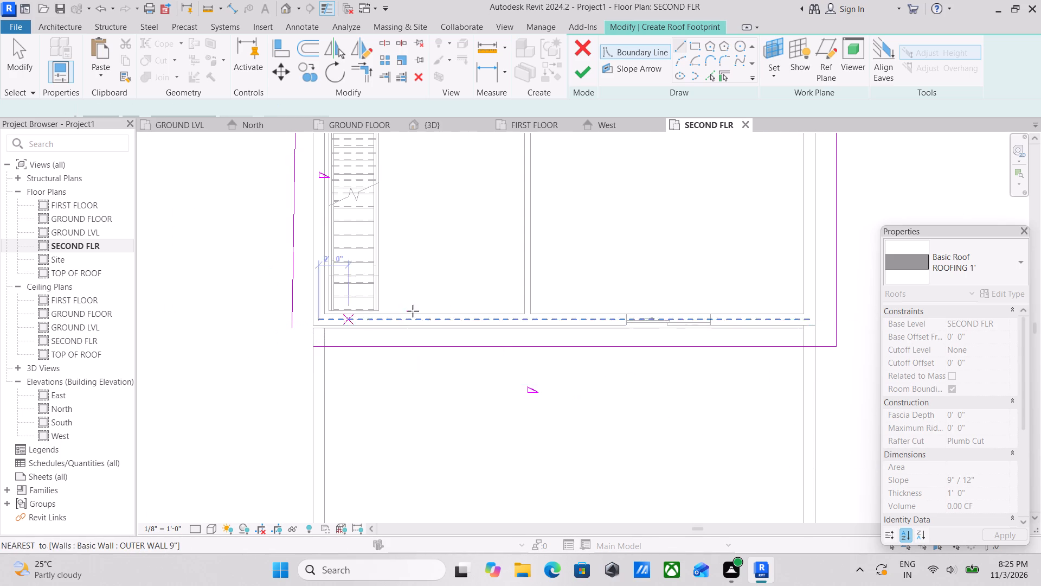
scroll(465, 305, "down", 4)
key("Escape")
scroll(558, 290, "down", 2)
middle_click_drag(558, 290, 559, 374)
middle_click_drag(545, 254, 565, 339)
key("Escape")
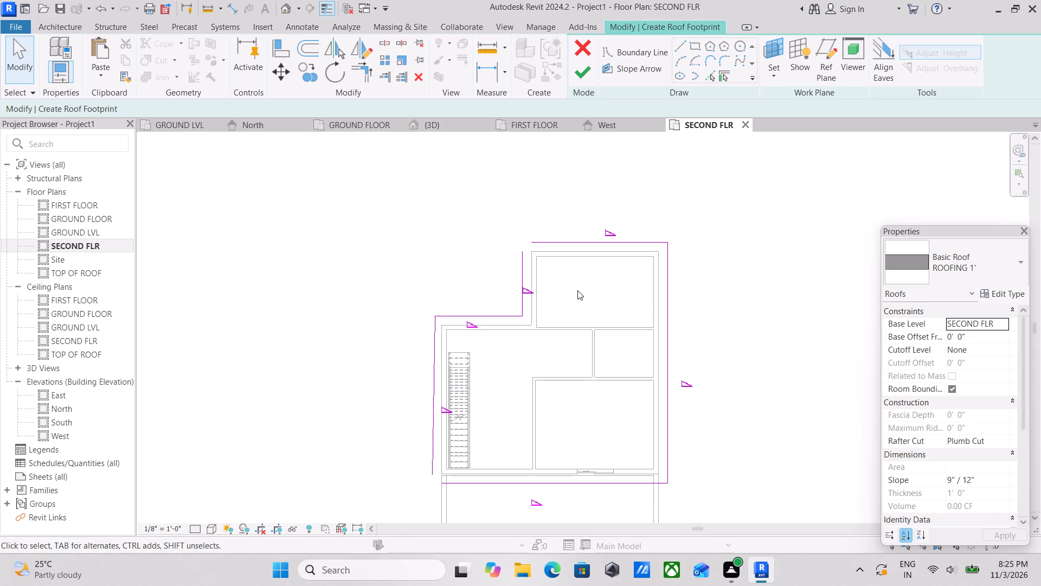
Trim the north room's west and north roof boundary lines into a closed corner.
scroll(578, 284, "up", 2)
scroll(513, 231, "up", 3)
type("TR")
left_click(499, 267)
left_click(532, 224)
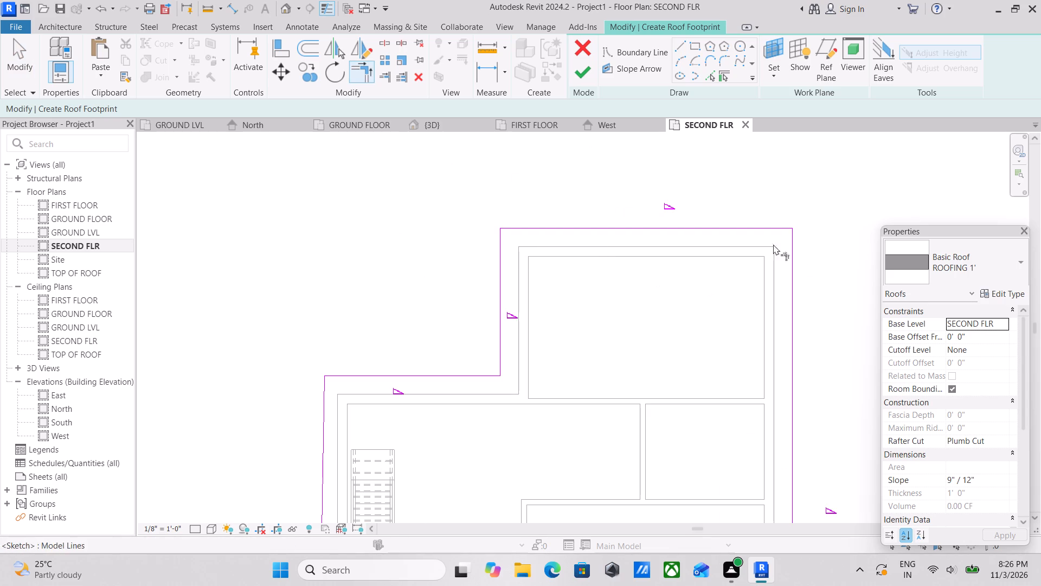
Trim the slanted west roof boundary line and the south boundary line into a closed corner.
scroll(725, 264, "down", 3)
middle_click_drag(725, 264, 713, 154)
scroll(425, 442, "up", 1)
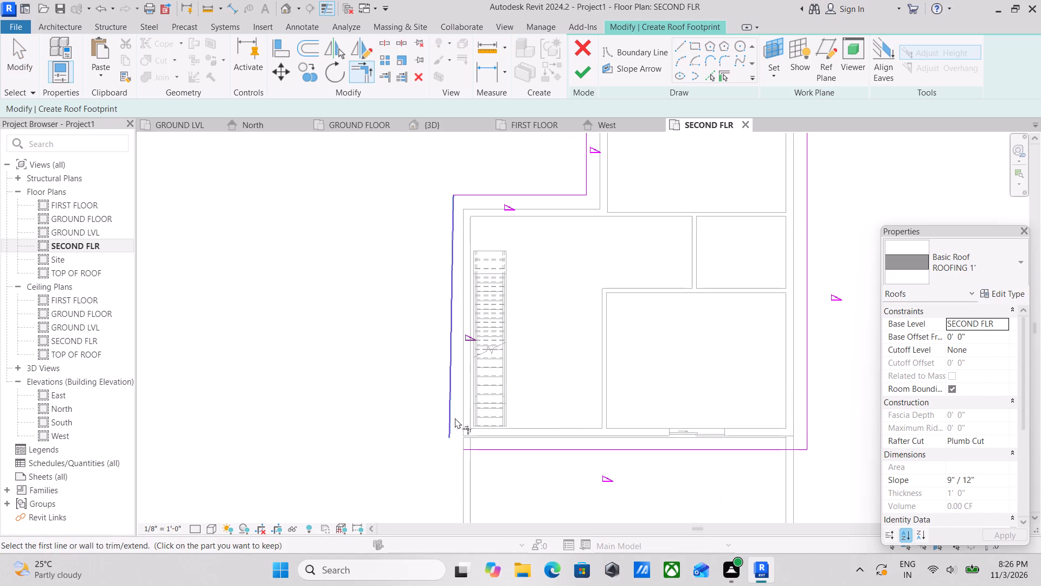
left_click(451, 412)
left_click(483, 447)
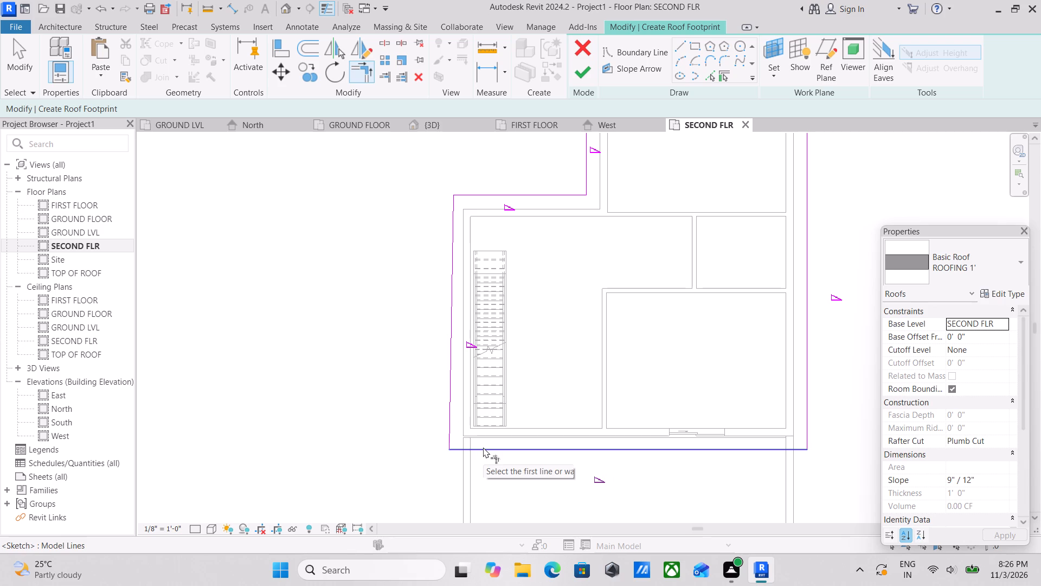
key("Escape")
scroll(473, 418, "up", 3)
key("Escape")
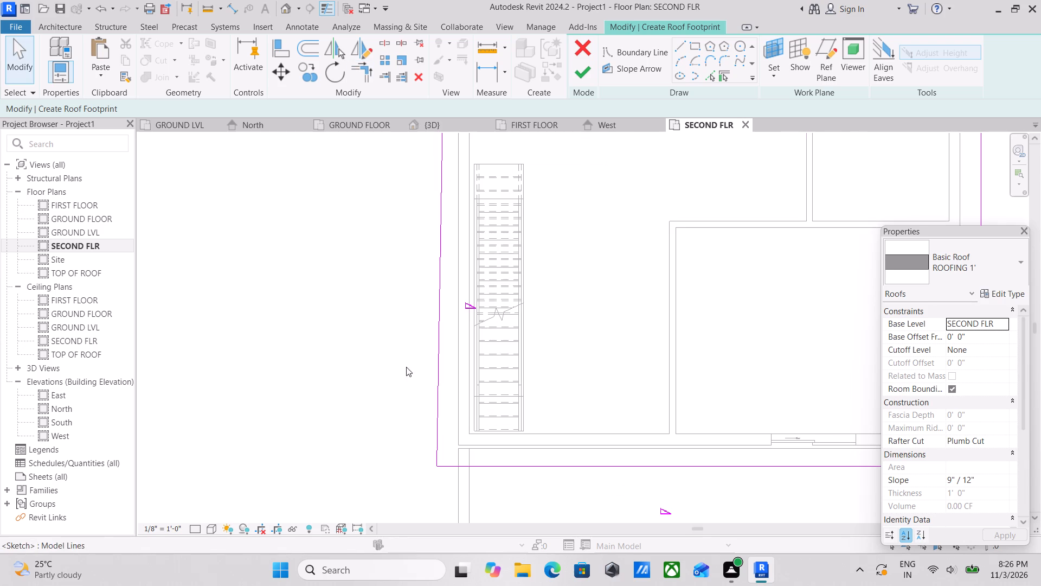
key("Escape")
Delete the slanted roof boundary line along the building's west wall.
left_click(441, 379)
right_click(441, 379)
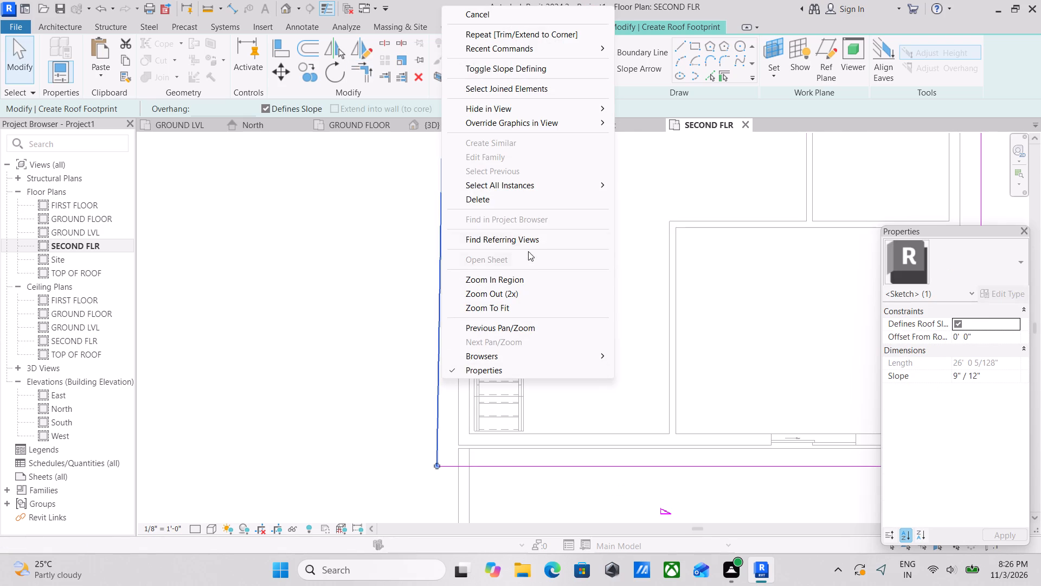
left_click(499, 204)
Draw a vertical roof boundary line offset 1' 5" outside the stair hall's west wall, from its north corner to its south corner.
scroll(471, 383, "down", 3)
middle_click_drag(471, 384, 477, 422)
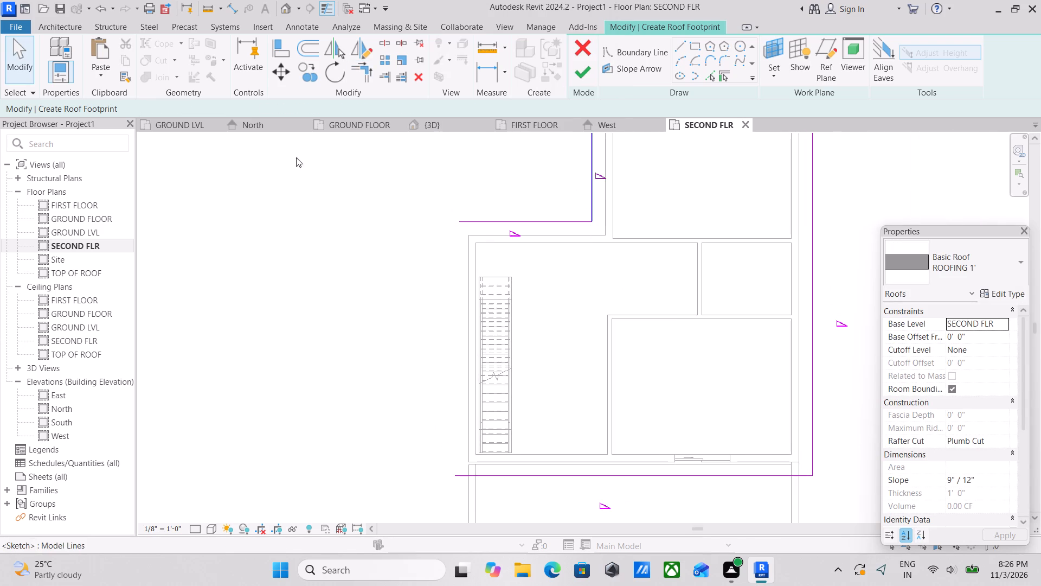
left_click(679, 45)
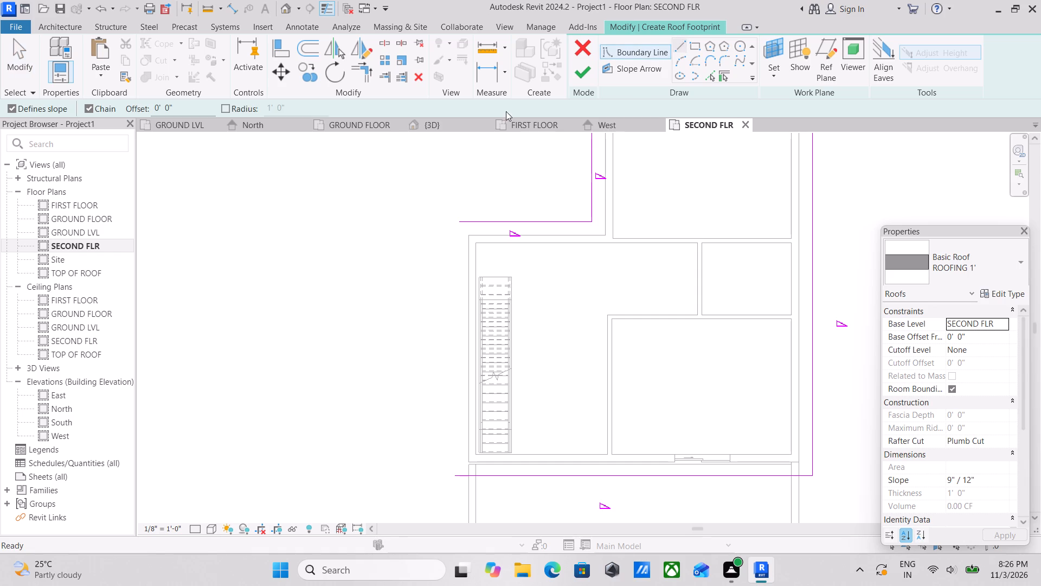
left_click_drag(175, 107, 89, 122)
key("1")
key("apostrophe")
key("5")
key("shift+quotedbl")
key("Return")
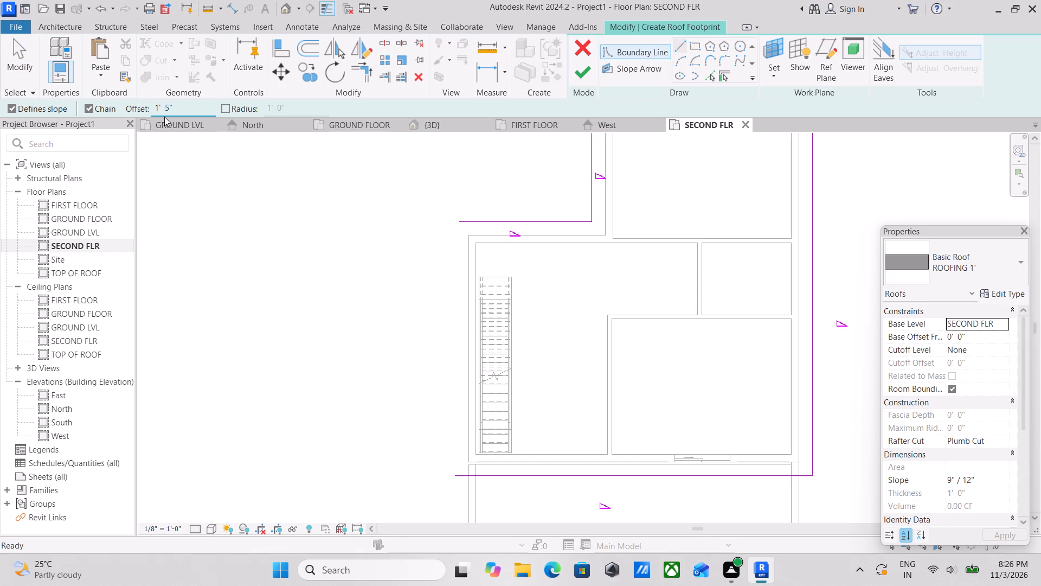
left_click(470, 236)
middle_click_drag(446, 366, 444, 261)
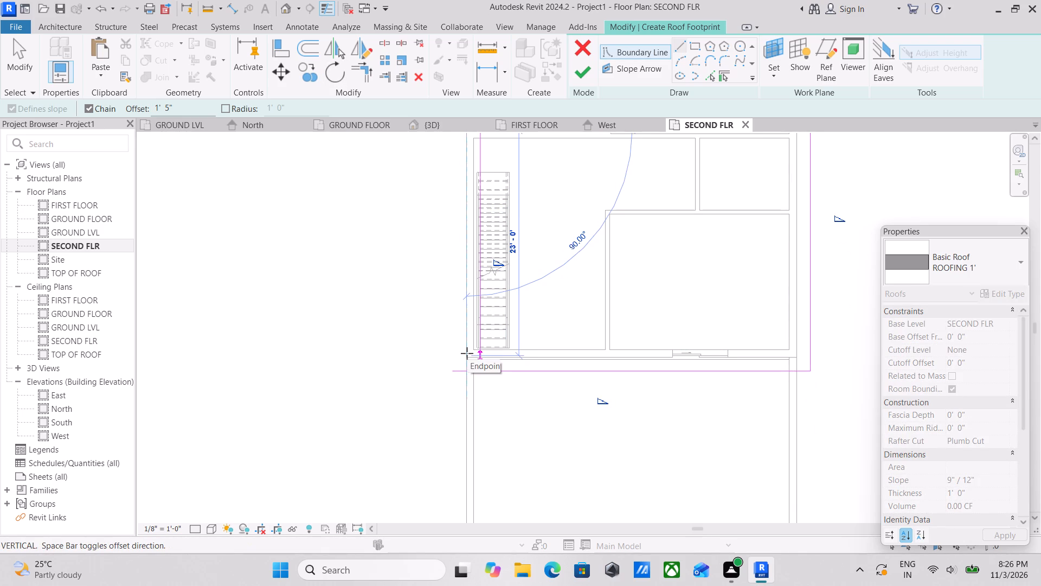
key("space")
scroll(461, 364, "up", 2)
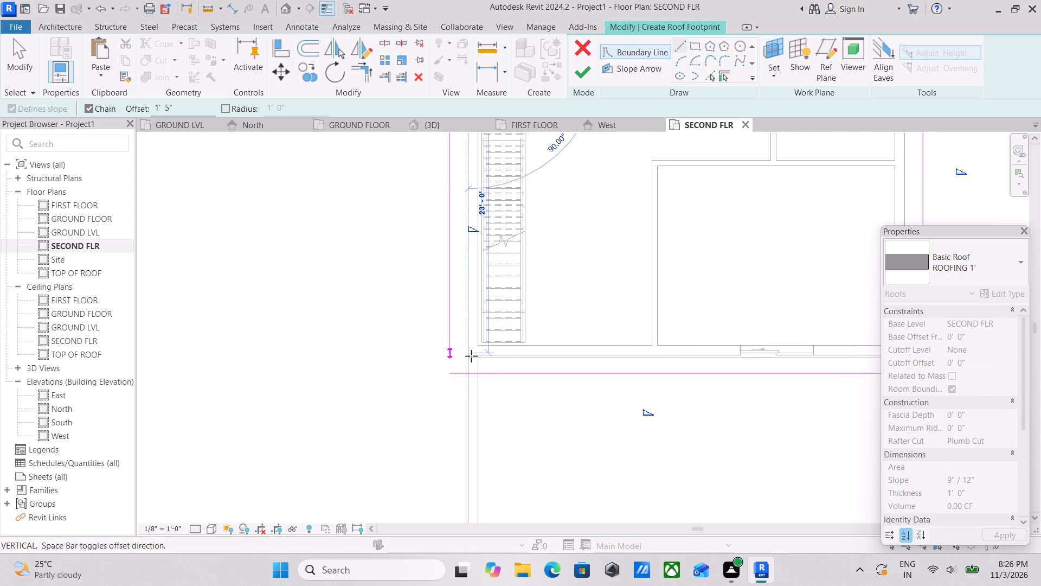
left_click(465, 356)
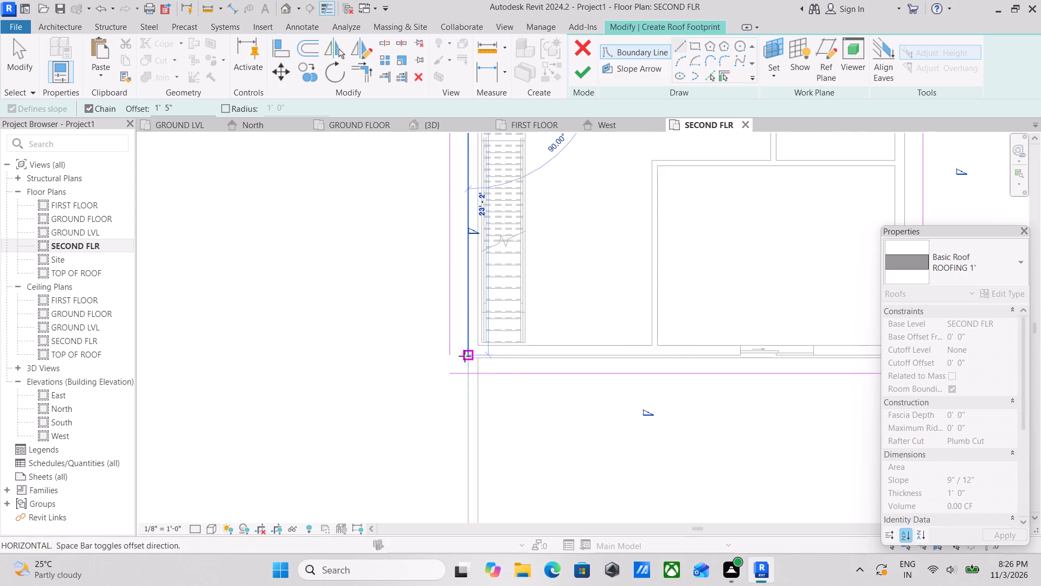
key("Escape")
scroll(495, 374, "down", 1)
key("Escape")
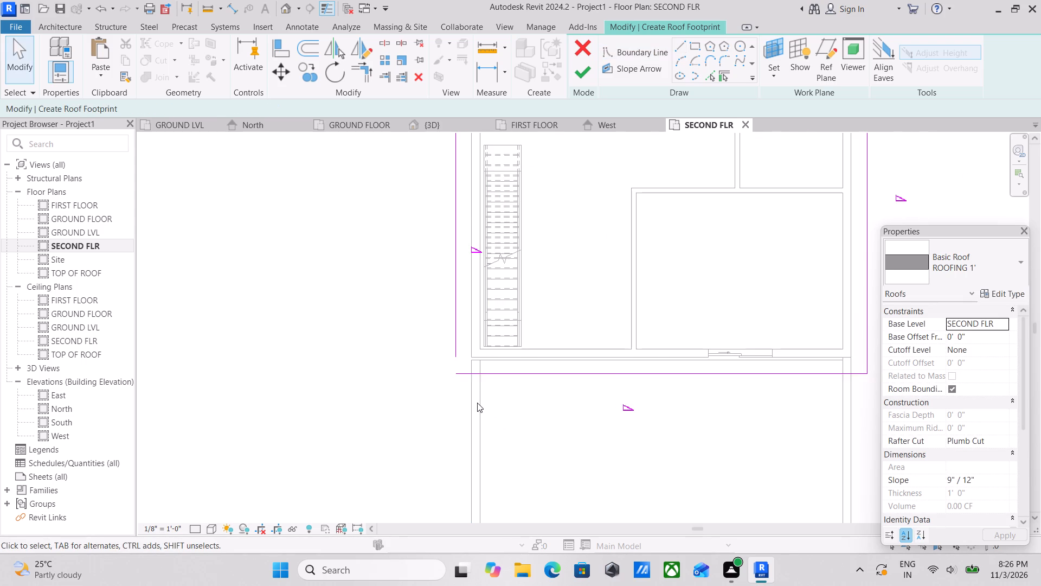
Trim the new west roof boundary line into closed corners with the south line and the stair hall's north line.
scroll(477, 403, "up", 1)
type("TR")
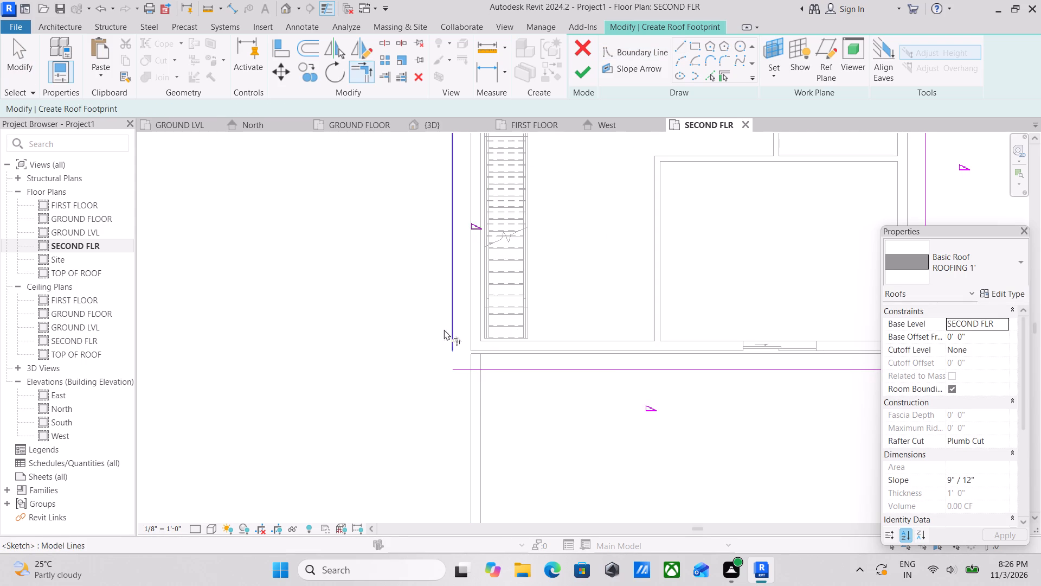
left_click(452, 317)
left_click(490, 371)
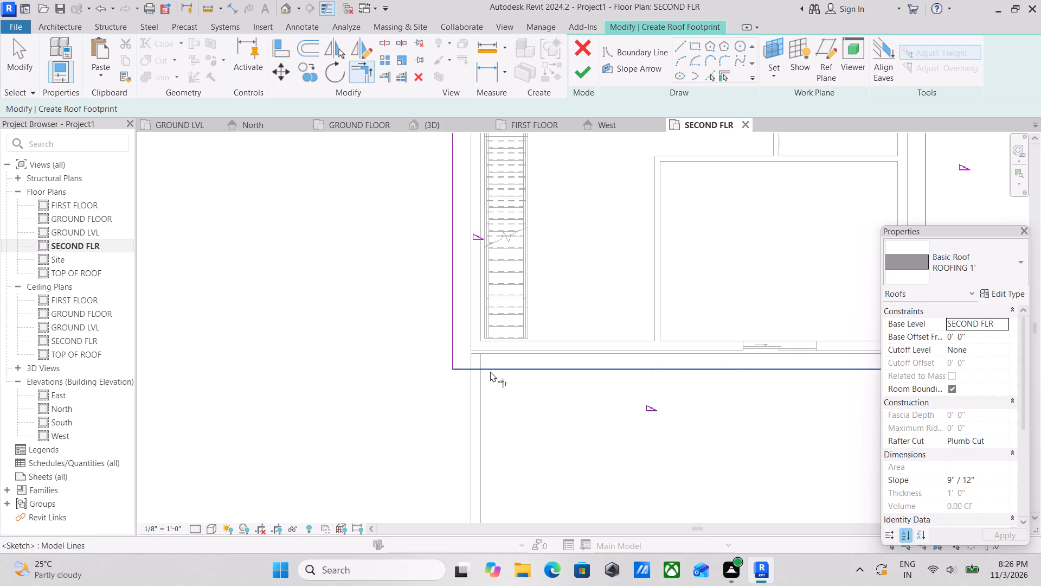
scroll(377, 305, "down", 2)
middle_click_drag(375, 309, 401, 585)
scroll(467, 385, "up", 2)
left_click(461, 413)
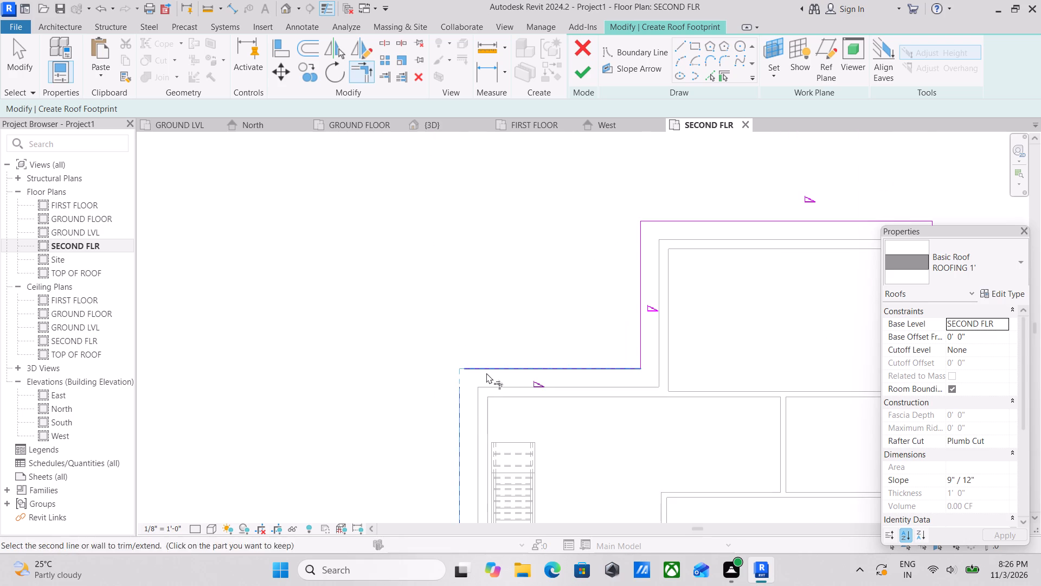
left_click(487, 372)
scroll(487, 372, "down", 4)
key("Escape")
scroll(536, 309, "down", 3)
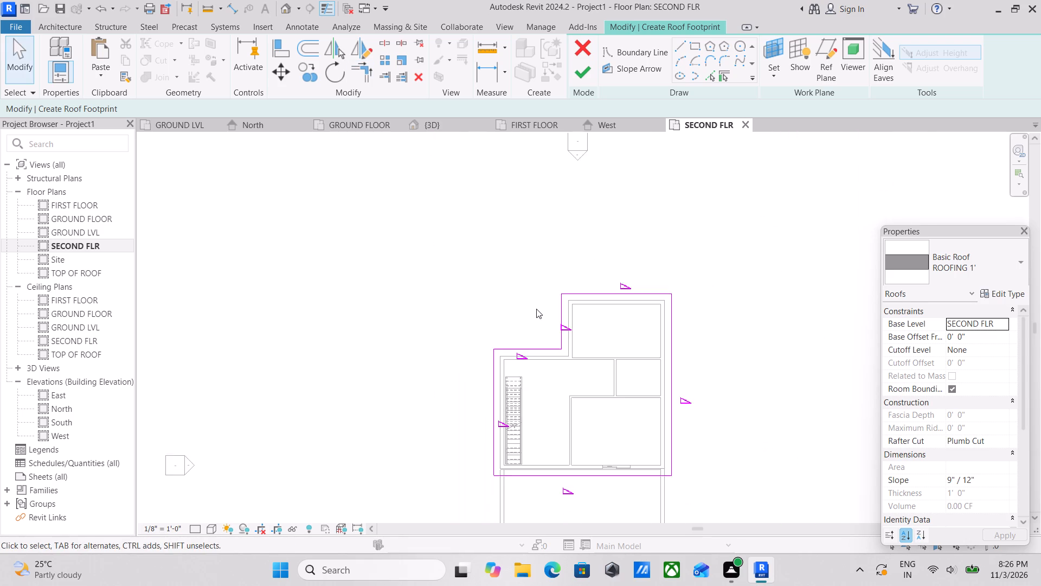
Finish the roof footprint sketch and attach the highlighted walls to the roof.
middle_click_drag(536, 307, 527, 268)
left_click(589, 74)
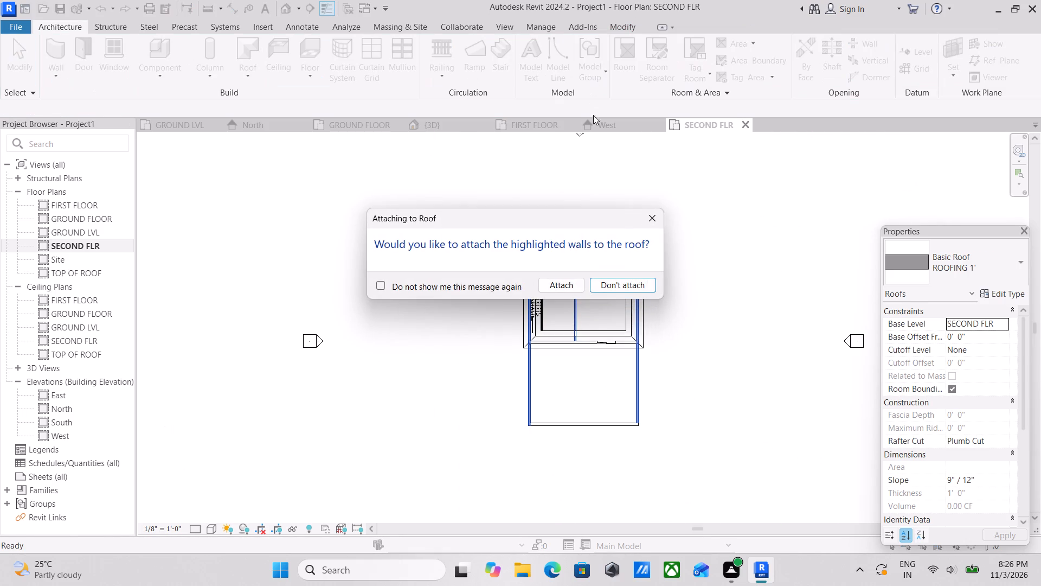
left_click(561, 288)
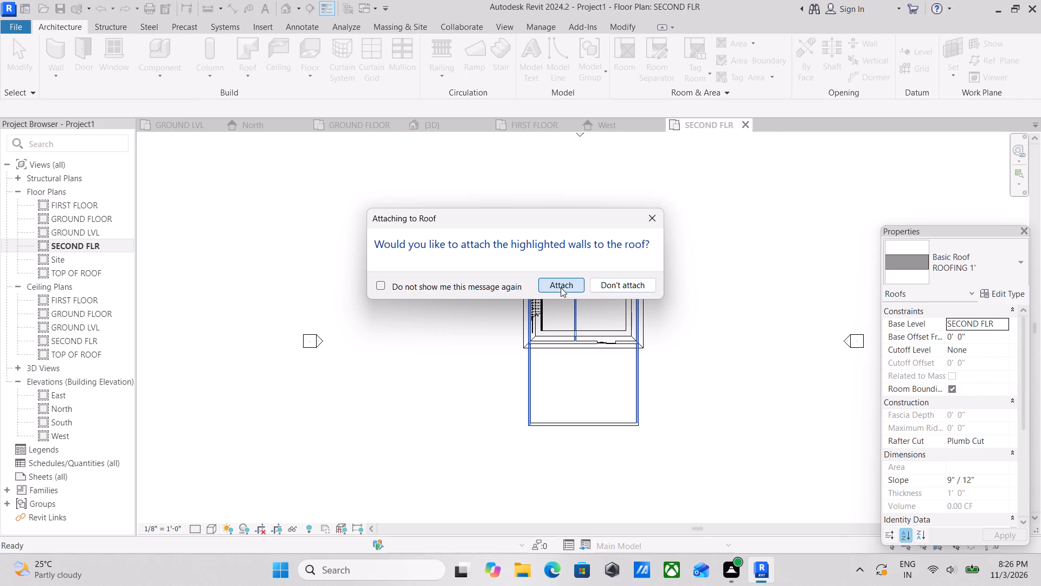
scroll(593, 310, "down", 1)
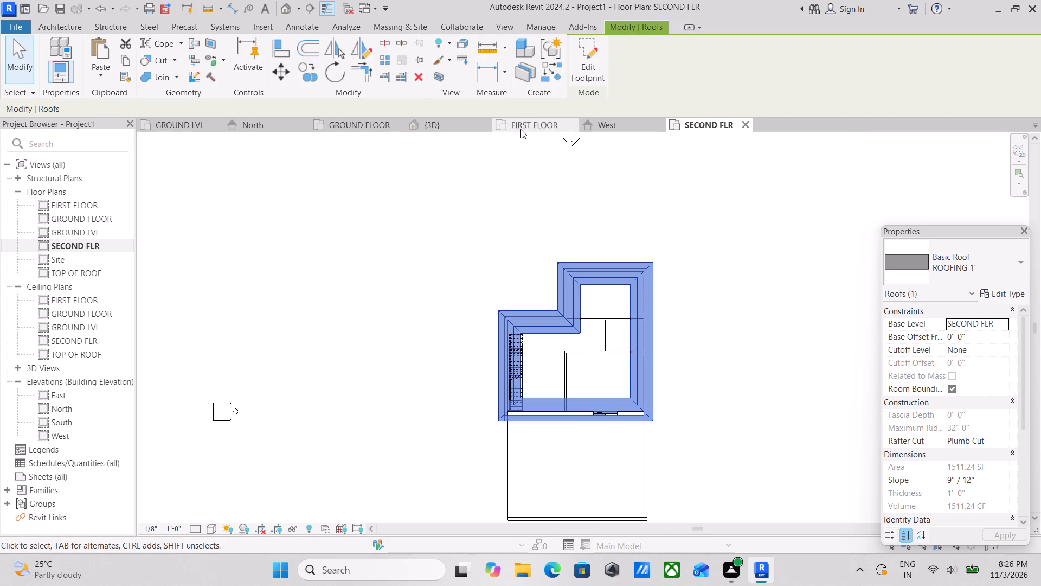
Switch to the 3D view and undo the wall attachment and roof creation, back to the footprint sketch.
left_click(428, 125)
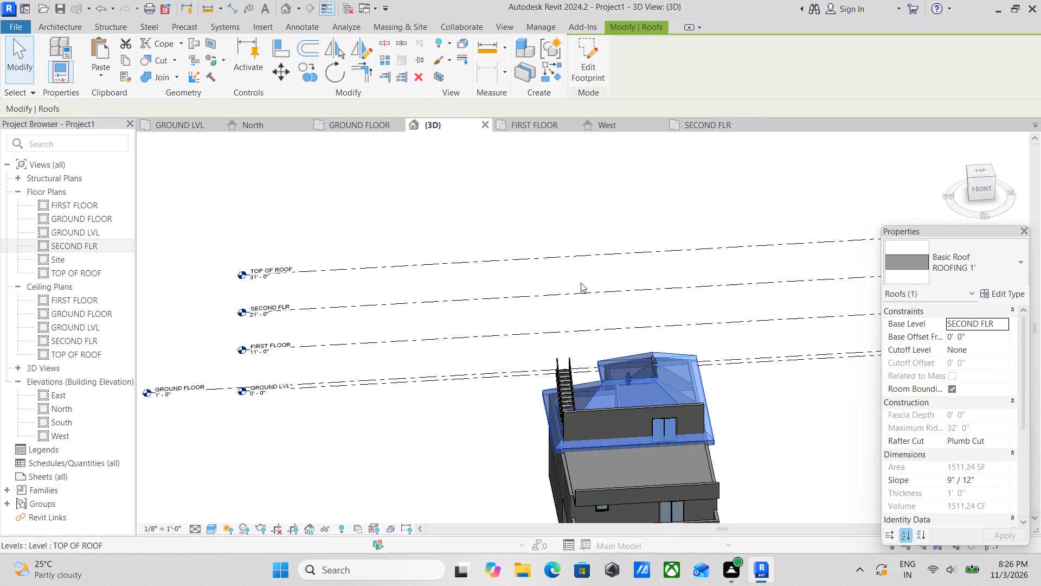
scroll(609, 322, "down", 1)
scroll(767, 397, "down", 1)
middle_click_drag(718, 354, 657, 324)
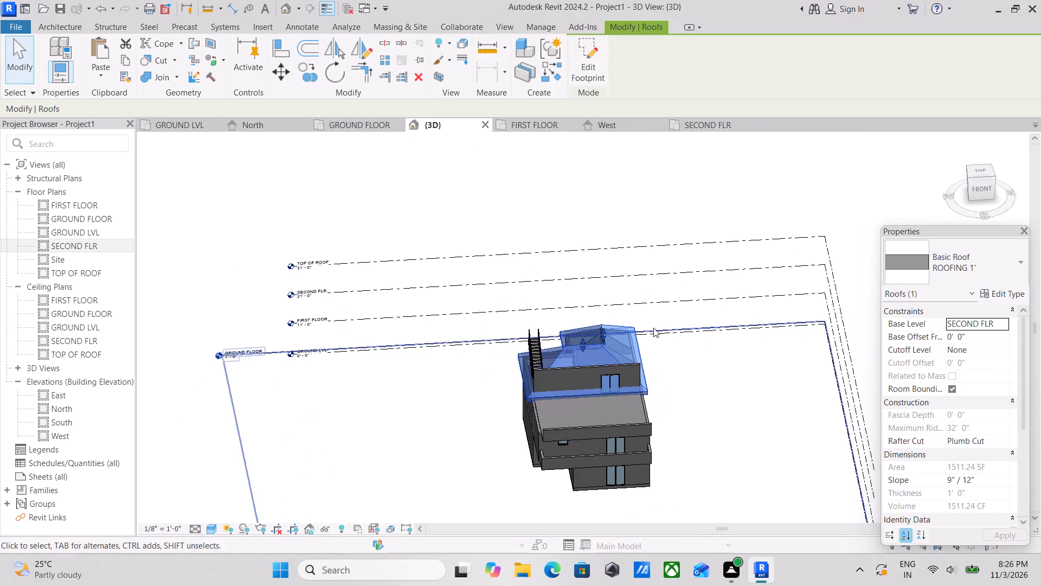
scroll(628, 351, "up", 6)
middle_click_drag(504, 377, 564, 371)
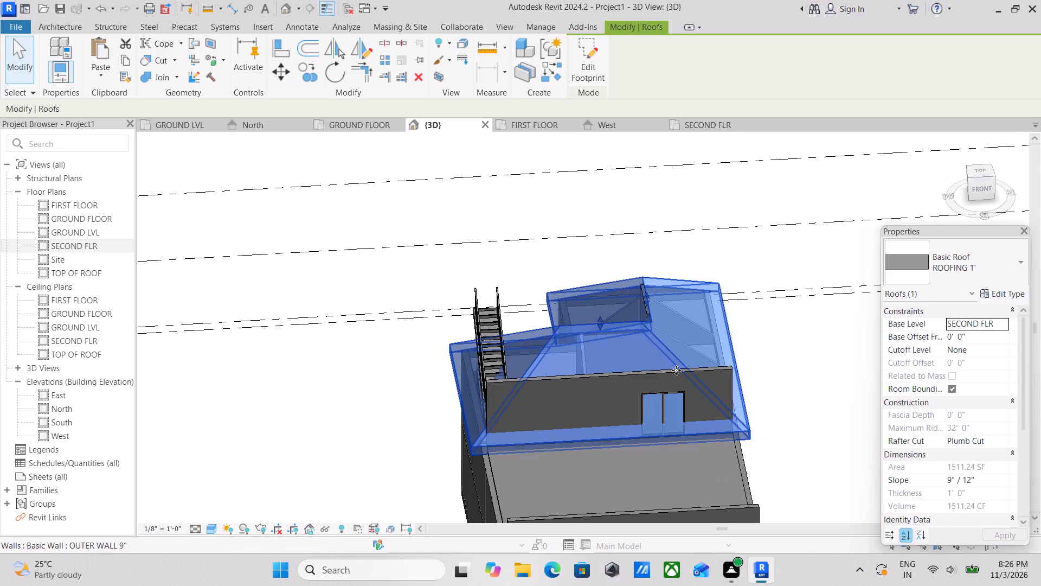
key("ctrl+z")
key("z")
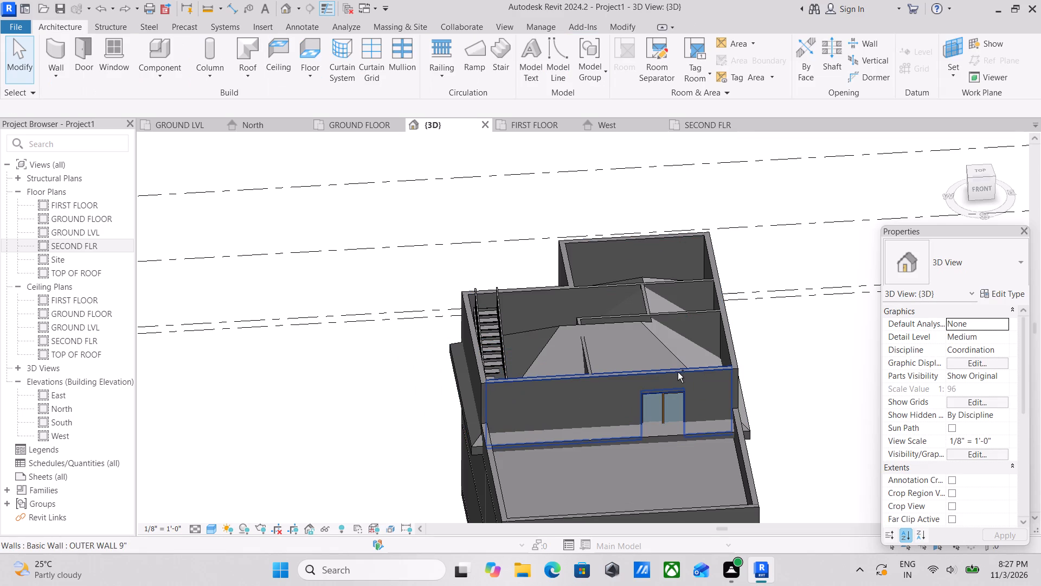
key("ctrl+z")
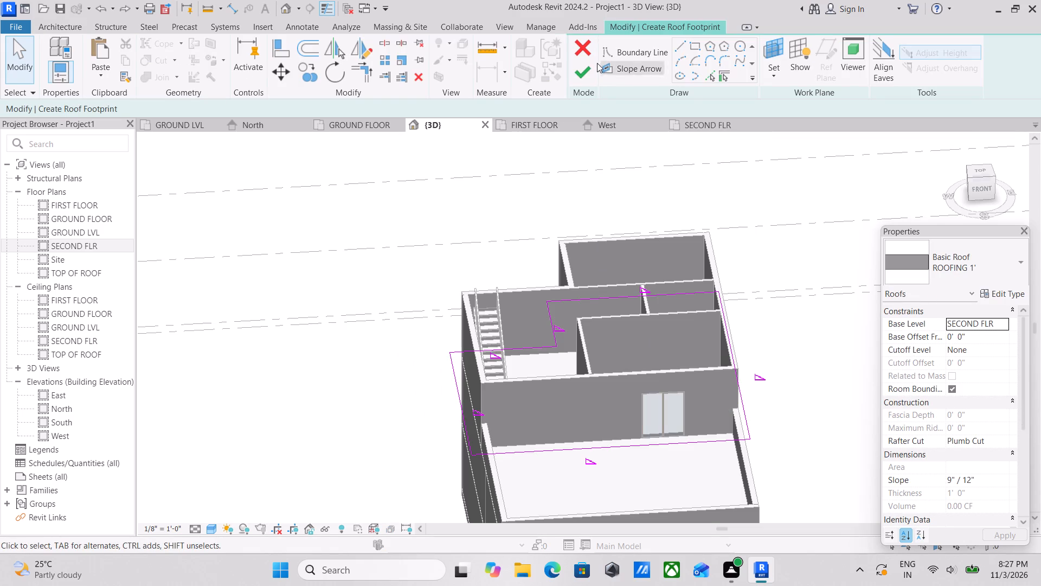
Finish the roof footprint sketch again and attach the highlighted walls to the roof.
left_click(578, 68)
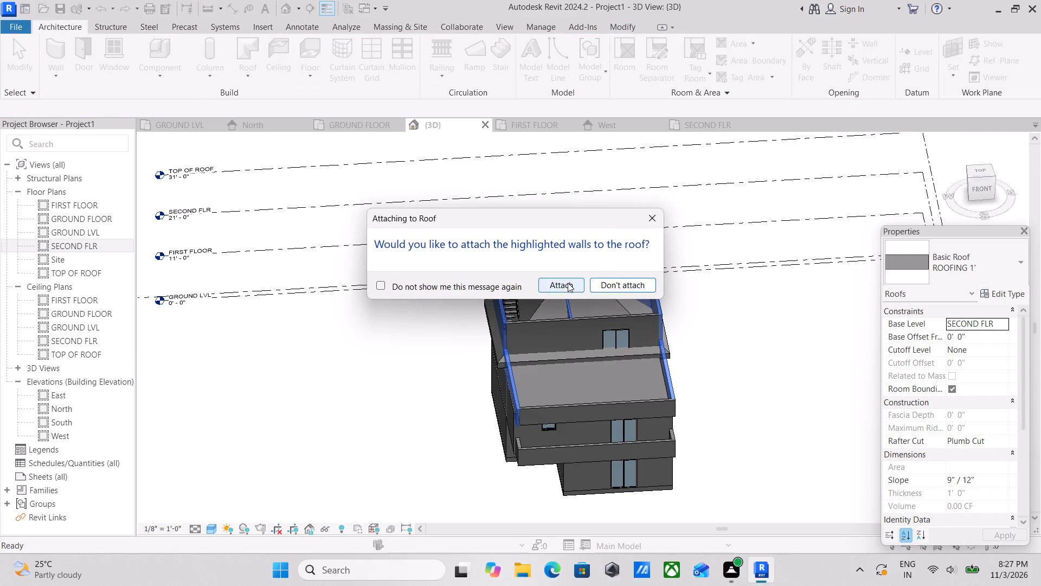
left_click(568, 283)
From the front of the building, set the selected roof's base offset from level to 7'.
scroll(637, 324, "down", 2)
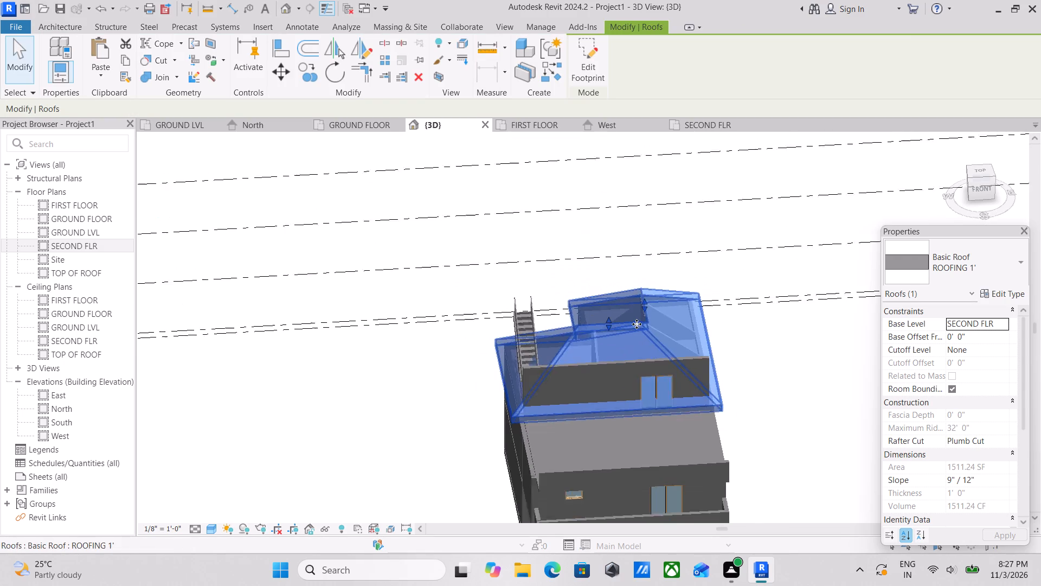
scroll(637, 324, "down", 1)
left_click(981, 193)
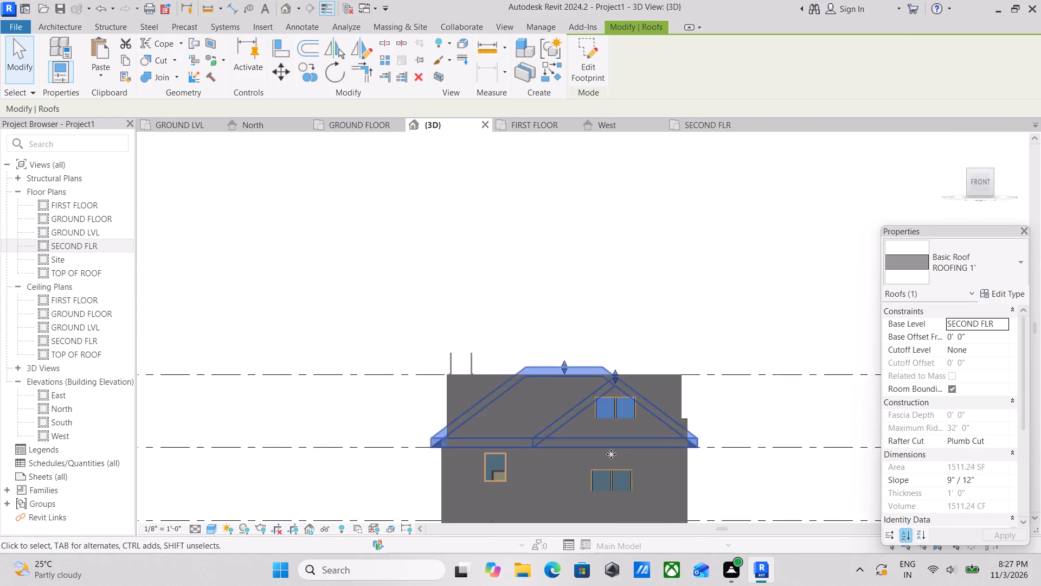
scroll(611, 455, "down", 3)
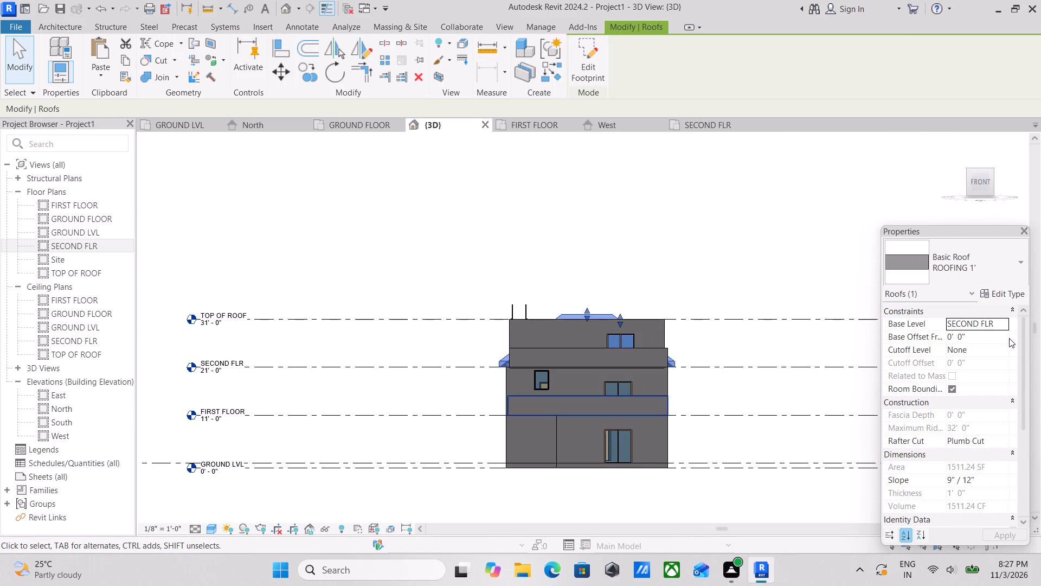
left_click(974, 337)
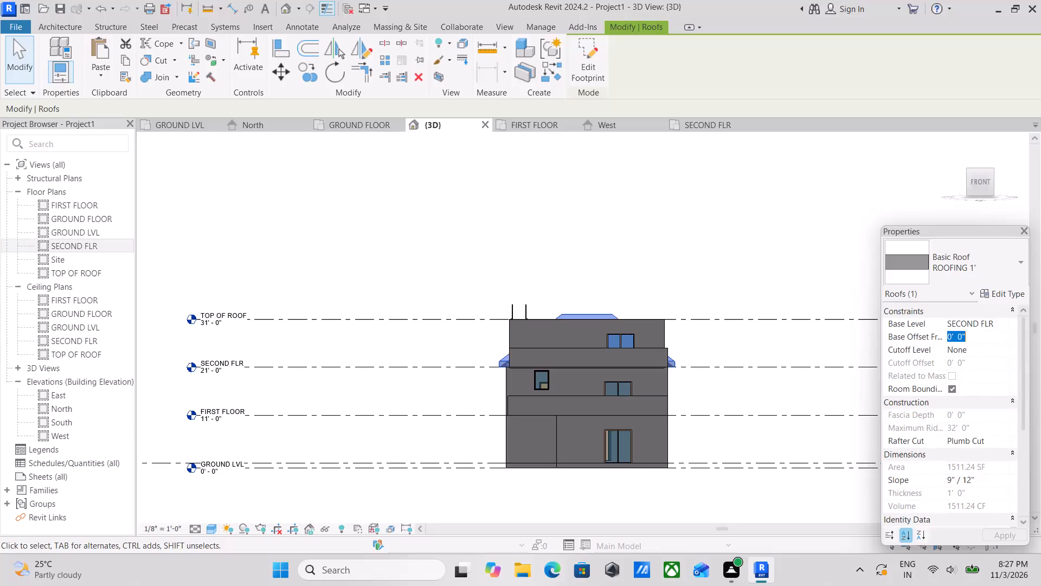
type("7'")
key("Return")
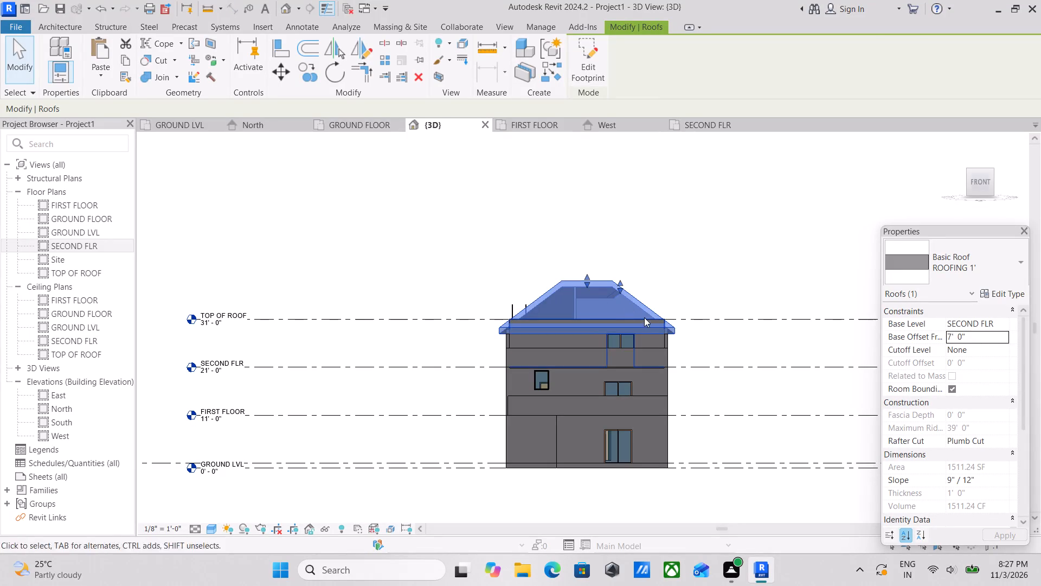
Set the roof's base offset from SECOND FLR to 10' and deselect the roof.
left_click(974, 337)
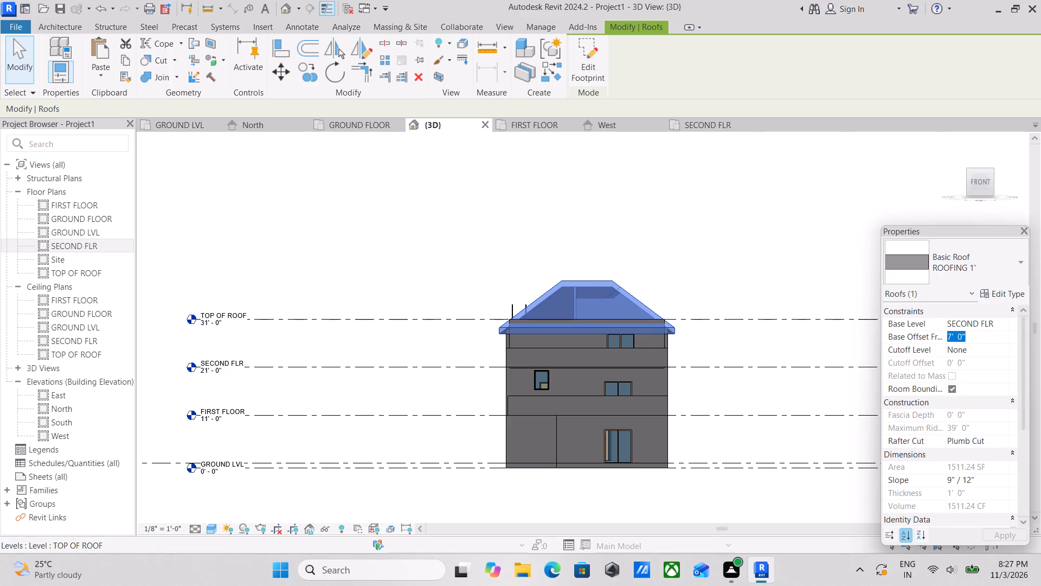
type("10'")
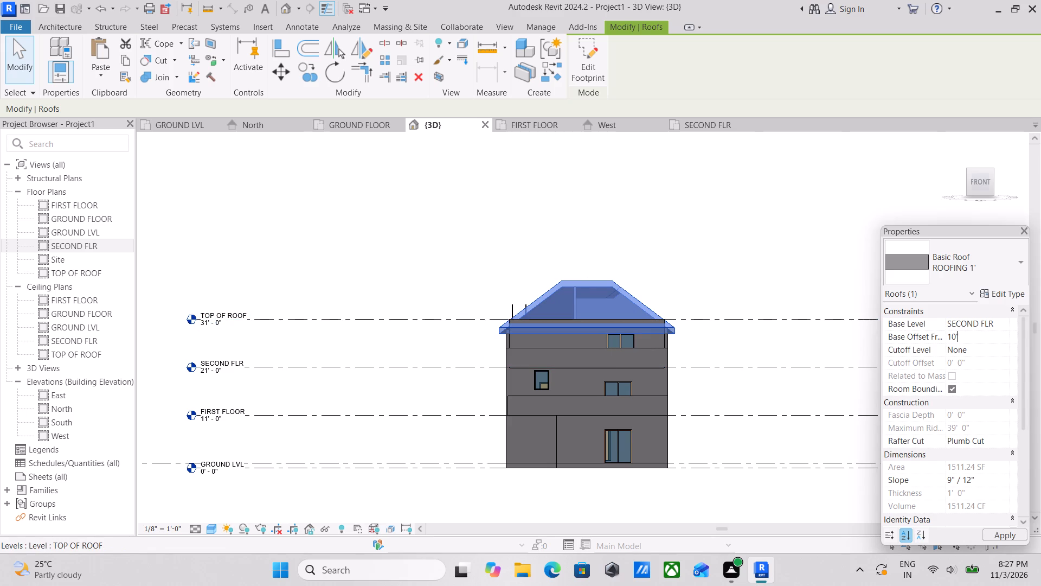
key("Return")
scroll(654, 326, "down", 1)
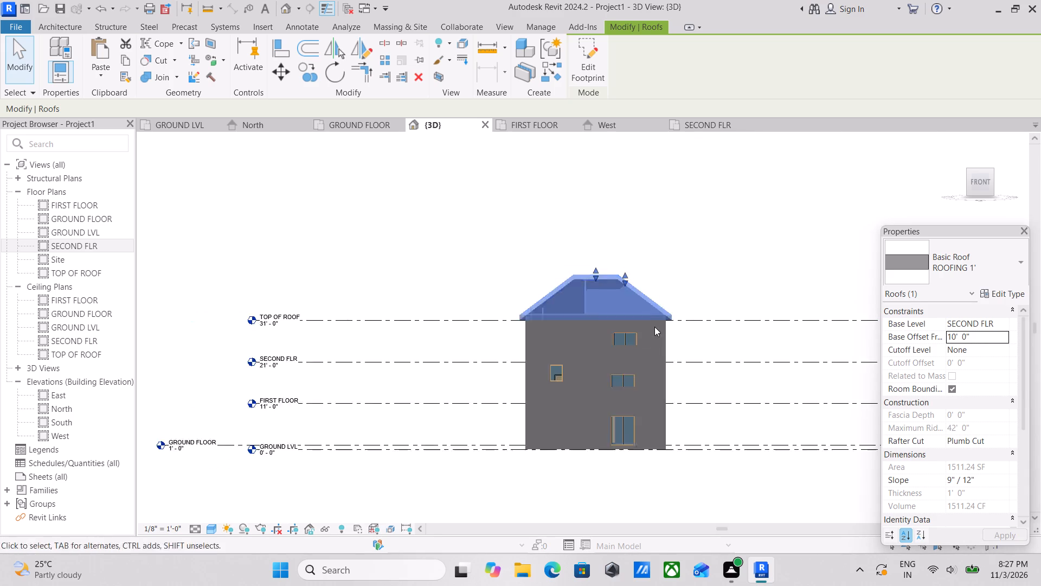
scroll(654, 327, "down", 1)
key("Escape")
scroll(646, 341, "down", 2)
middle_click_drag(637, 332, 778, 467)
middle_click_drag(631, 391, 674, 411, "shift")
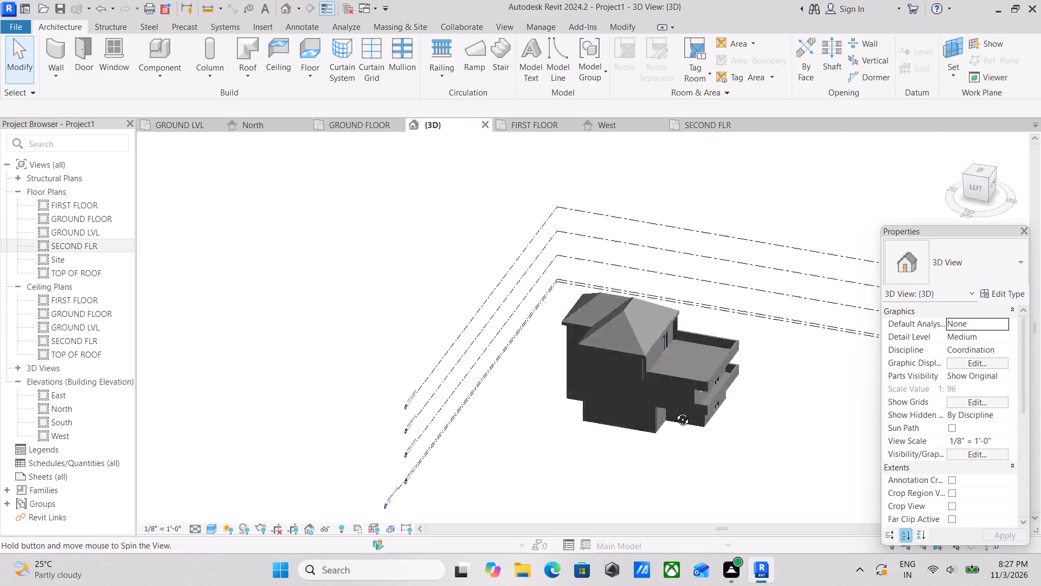
Examine the raised roof, terrace and front facade of the building from several angles in 3D.
middle_click_drag(674, 411, 735, 420, "shift")
scroll(731, 416, "up", 2)
middle_click_drag(694, 398, 503, 394, "shift")
scroll(558, 354, "up", 9)
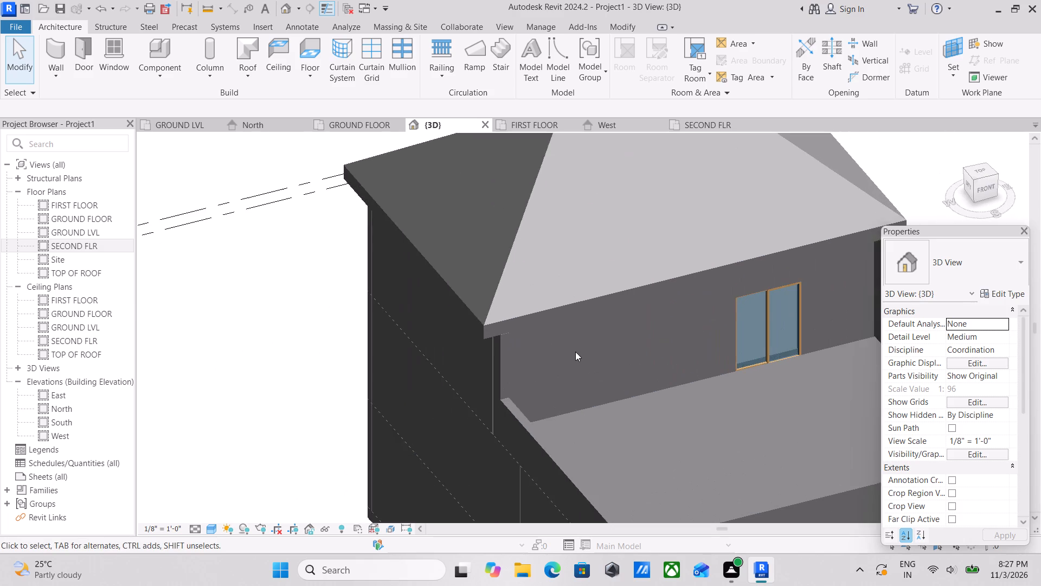
middle_click_drag(577, 351, 500, 264, "shift")
scroll(500, 264, "up", 1, "shift")
middle_click_drag(594, 313, 561, 326)
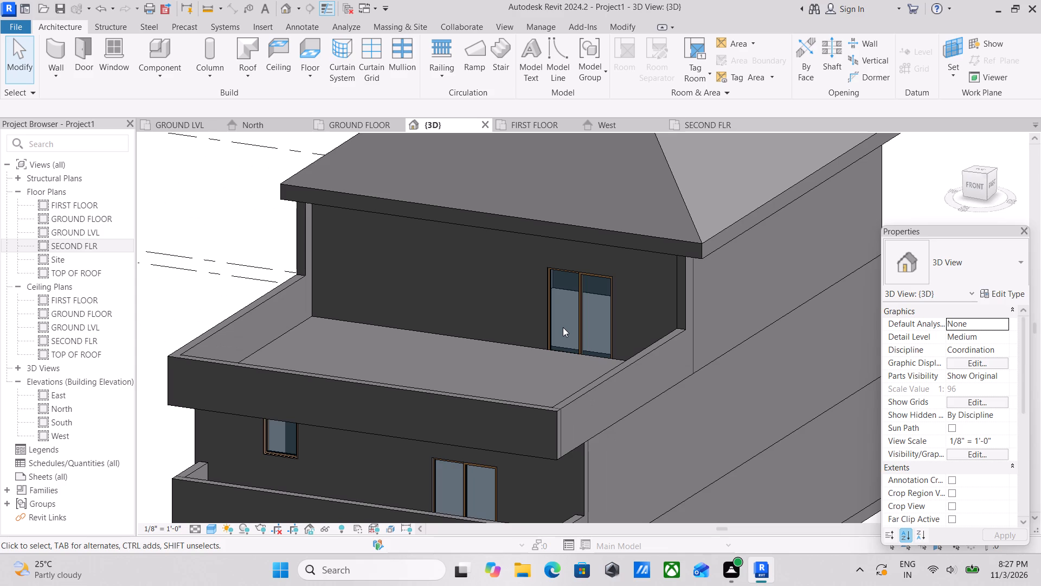
scroll(558, 451, "down", 4)
middle_click_drag(523, 453, 591, 400)
scroll(584, 446, "down", 4)
middle_click_drag(568, 455, 668, 408, "shift")
scroll(678, 464, "up", 2)
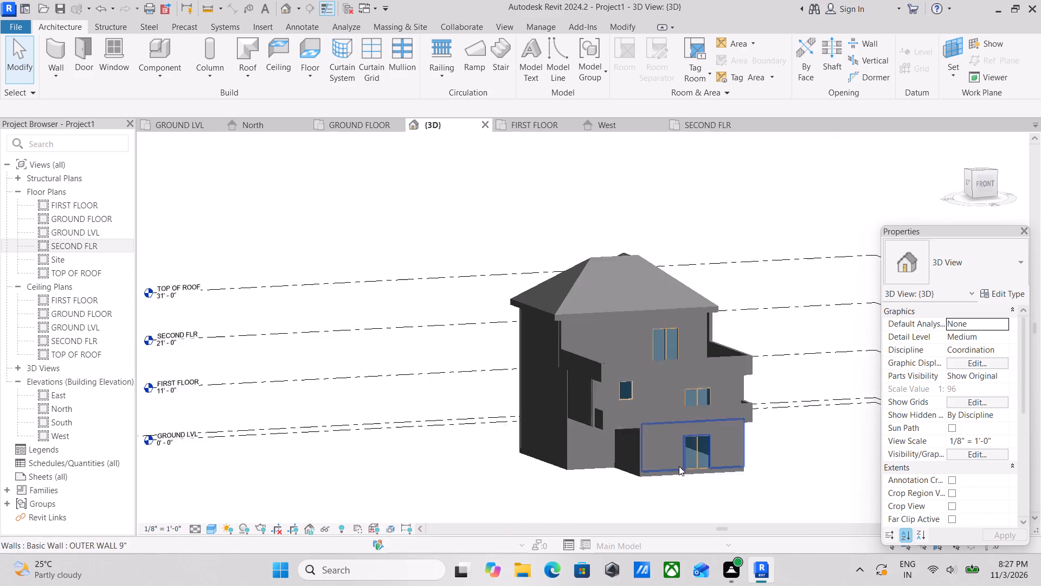
scroll(679, 466, "up", 1)
middle_click_drag(677, 466, 631, 463)
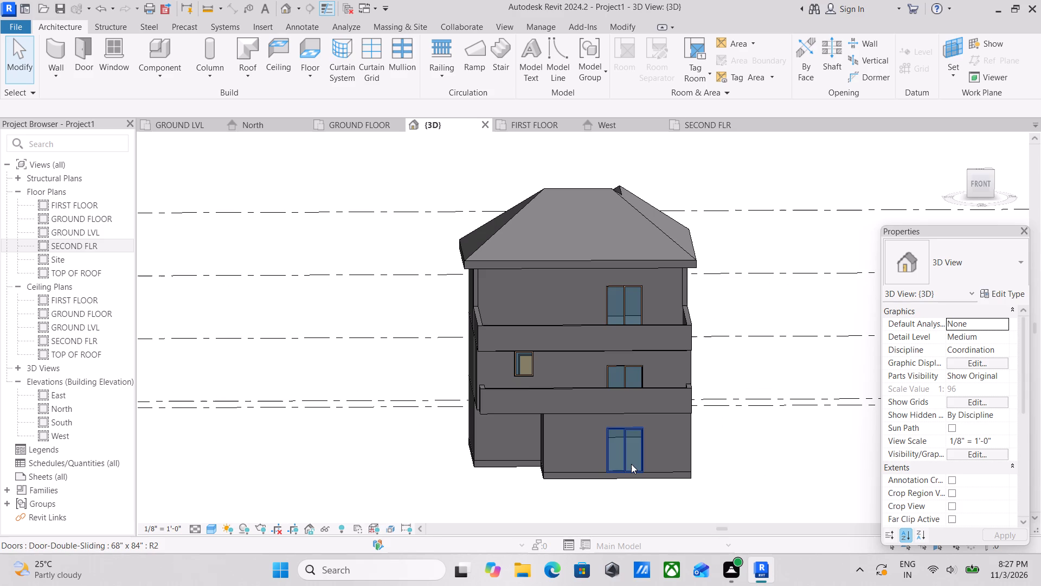
middle_click_drag(526, 479, 556, 495)
scroll(577, 504, "down", 2)
middle_click_drag(574, 504, 529, 504)
scroll(529, 504, "down", 1)
middle_click_drag(529, 504, 499, 532, "shift")
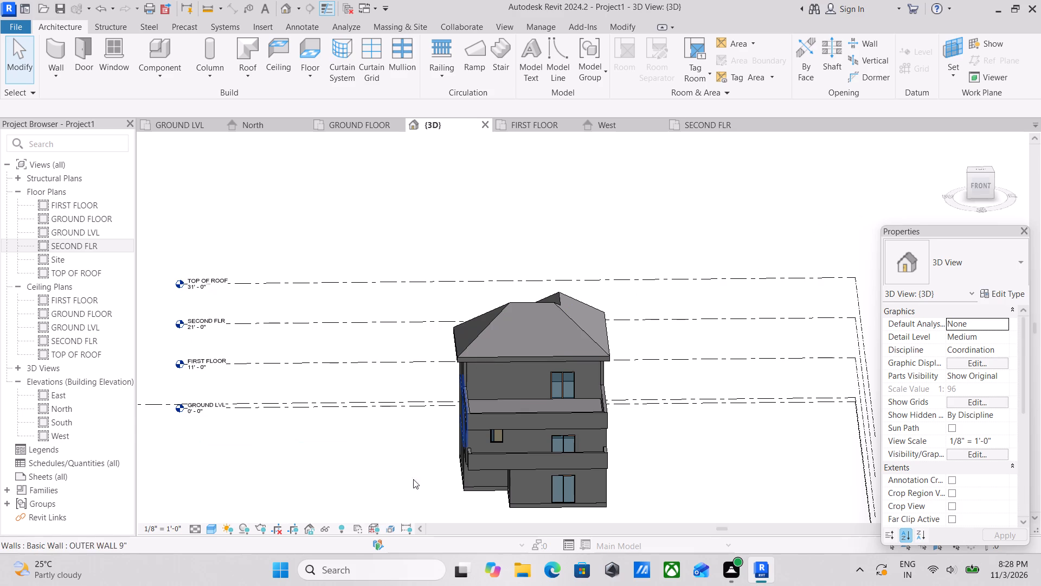
Place a Fixed 3' x 3' window on the top-storey front wall, beside the sliding door above the terrace.
scroll(338, 584, "up", 3)
scroll(452, 509, "up", 2)
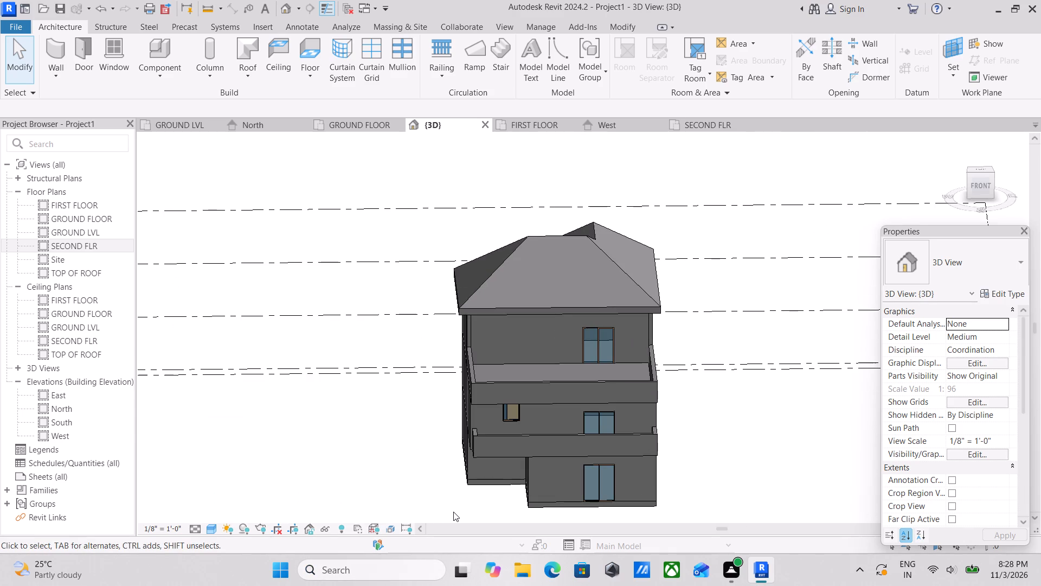
scroll(495, 453, "up", 1)
scroll(505, 399, "up", 2)
middle_click_drag(505, 399, 506, 469)
scroll(506, 469, "down", 2)
middle_click_drag(506, 469, 509, 491)
scroll(511, 416, "up", 3)
type("WN")
scroll(507, 400, "up", 2)
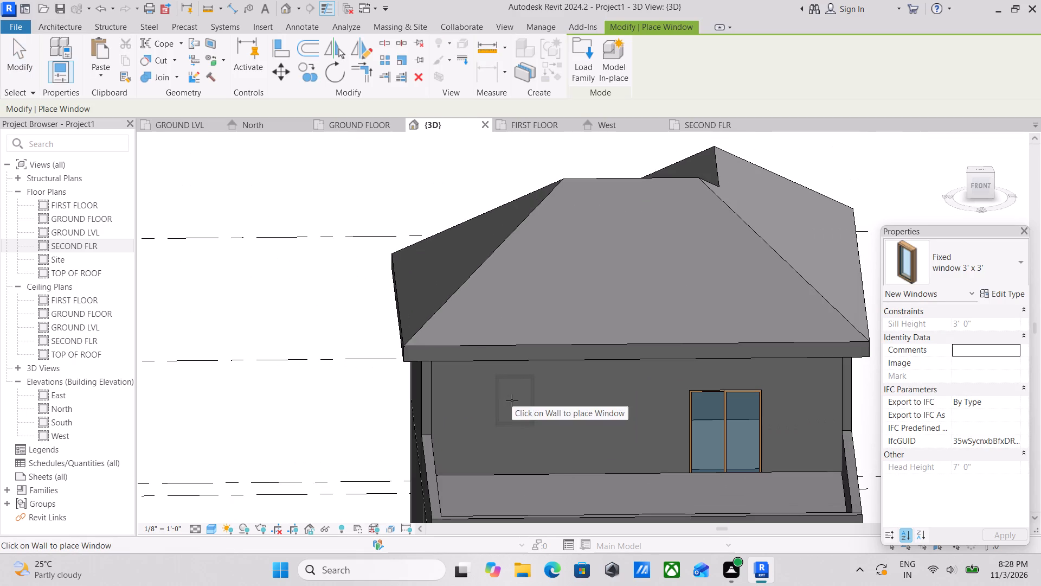
left_click(512, 400)
scroll(516, 403, "down", 3)
key("Escape")
scroll(516, 403, "down", 7)
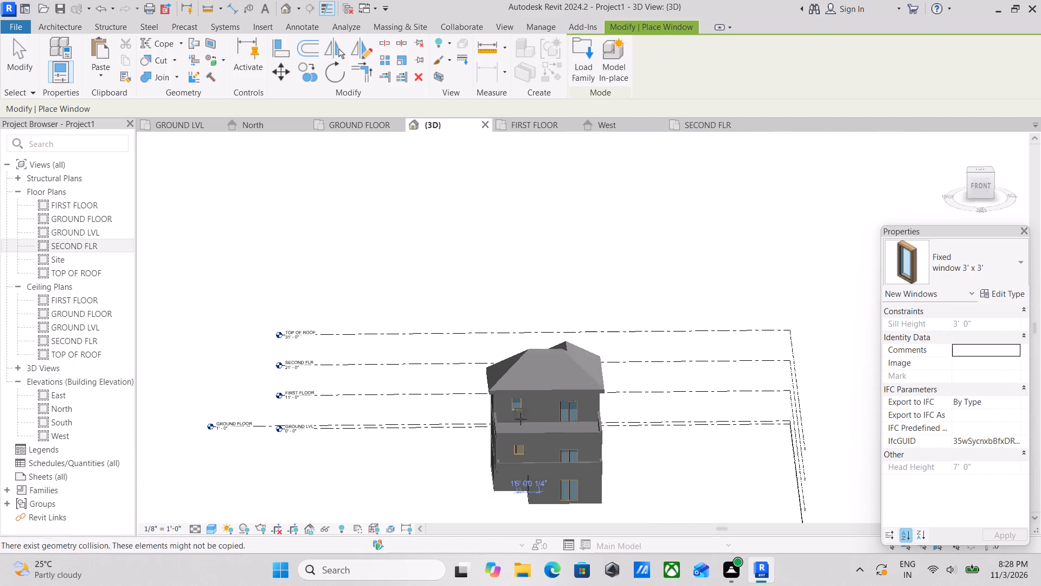
middle_click_drag(512, 423, 659, 388, "shift")
key("Escape")
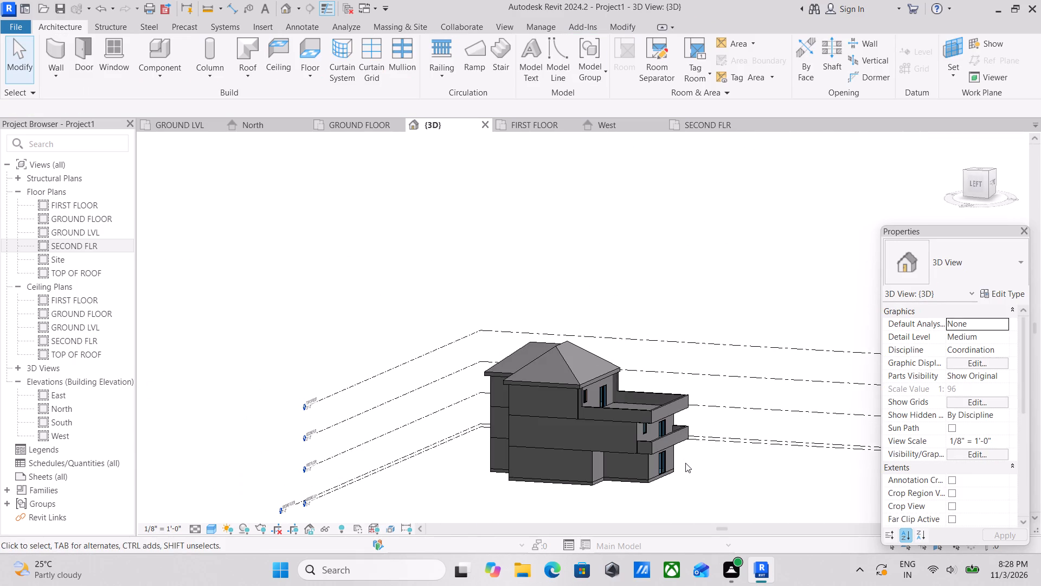
scroll(685, 463, "down", 3)
key("Escape")
middle_click_drag(717, 381, 599, 448)
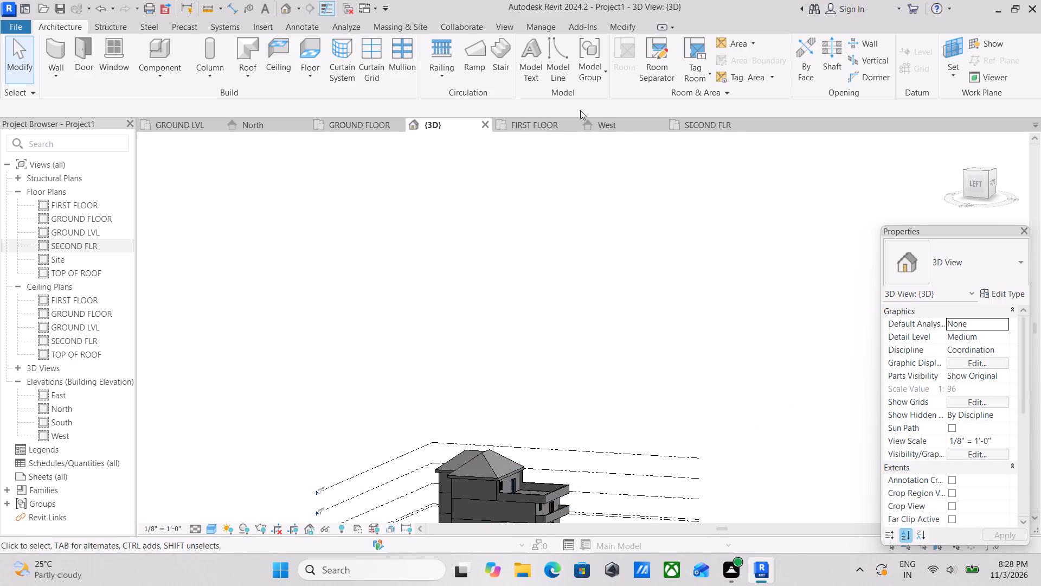
Open the GROUND FLOOR plan and examine its rooms, staircase and exterior walls.
left_click(359, 120)
scroll(471, 309, "down", 2)
middle_click_drag(471, 309, 461, 247)
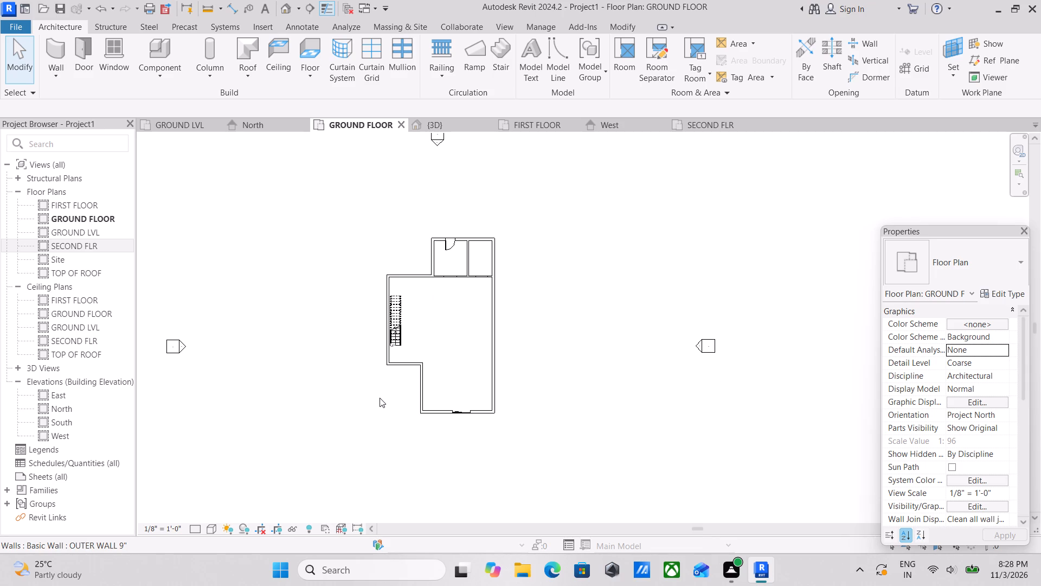
scroll(351, 441, "up", 2)
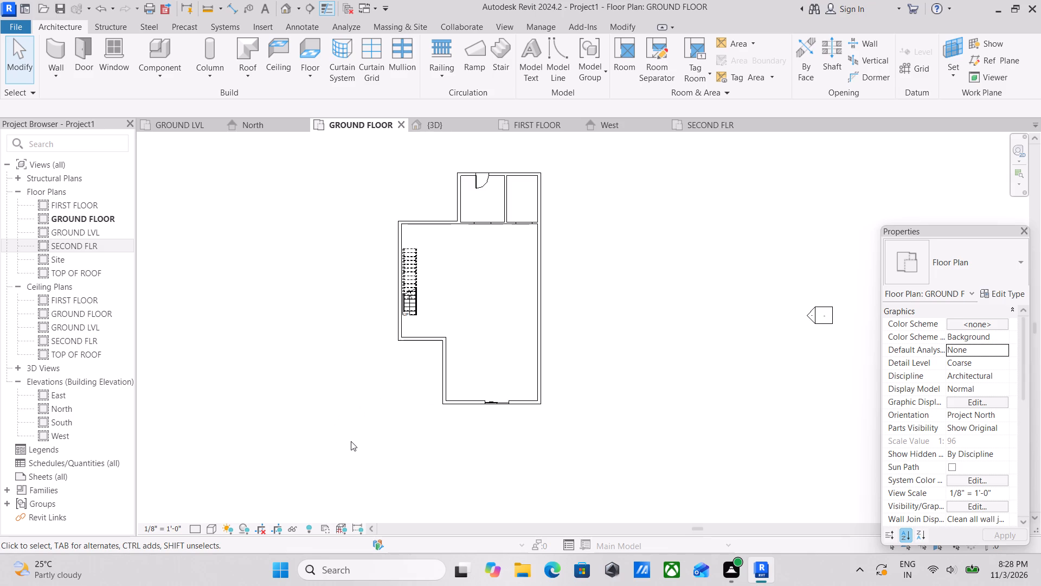
scroll(420, 424, "up", 1)
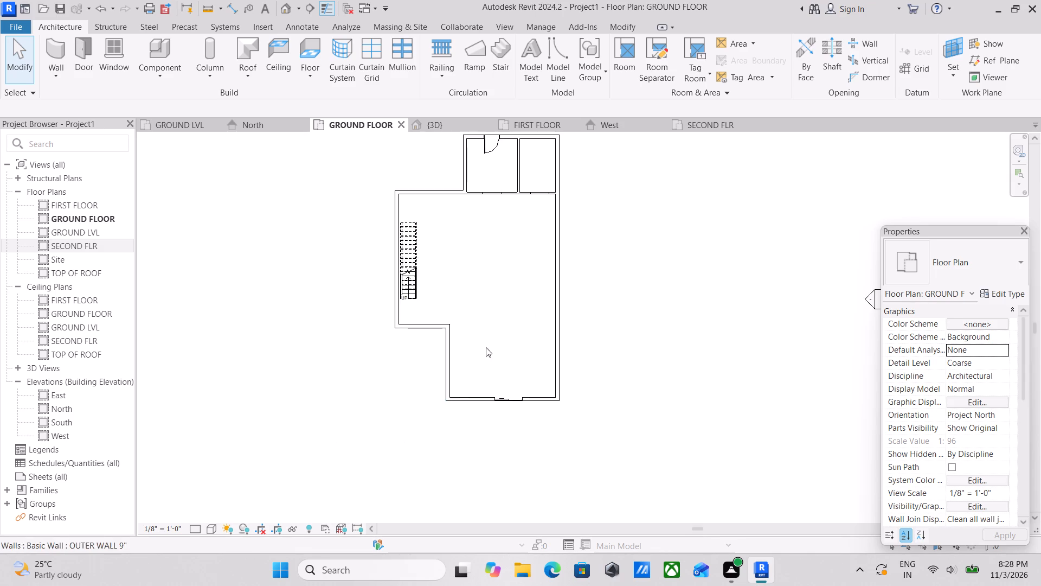
scroll(495, 334, "down", 2)
middle_click_drag(496, 346, 494, 436)
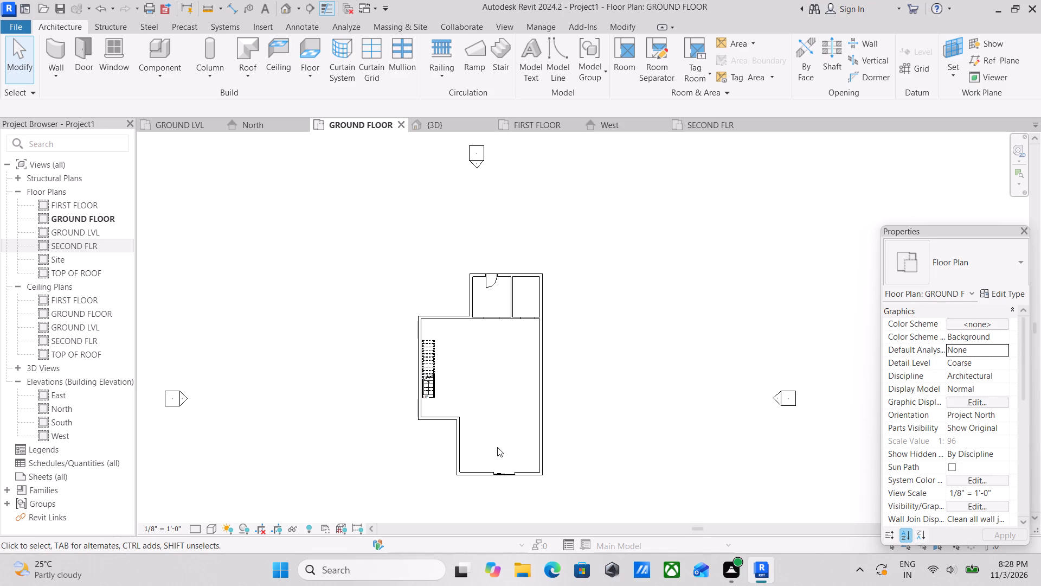
scroll(511, 443, "up", 2)
middle_click_drag(495, 400, 498, 452)
scroll(499, 430, "up", 2)
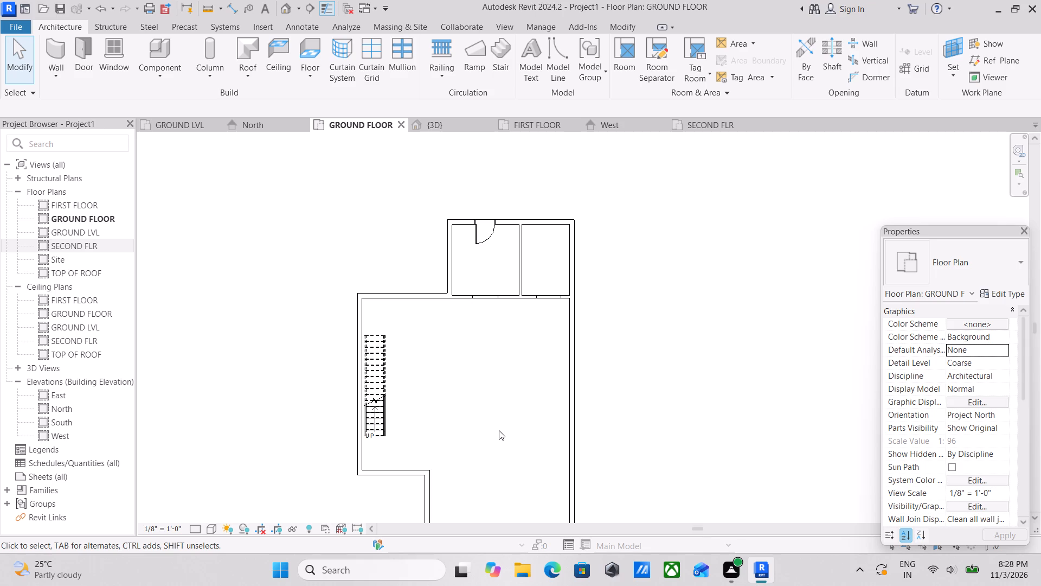
scroll(522, 421, "down", 1)
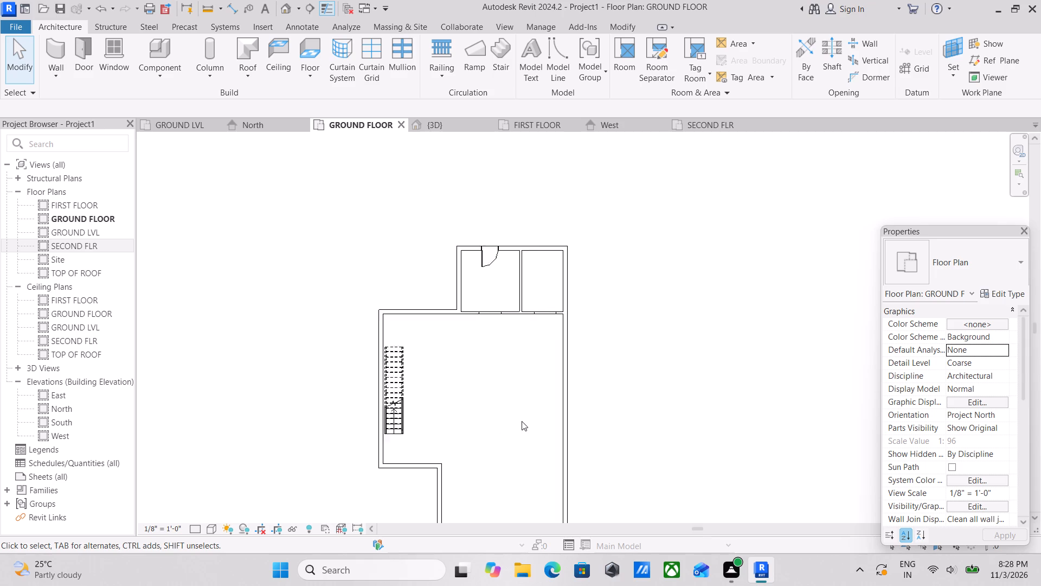
scroll(522, 421, "down", 1)
middle_click_drag(523, 415, 519, 350)
scroll(523, 411, "down", 3)
middle_click_drag(520, 369, 561, 397)
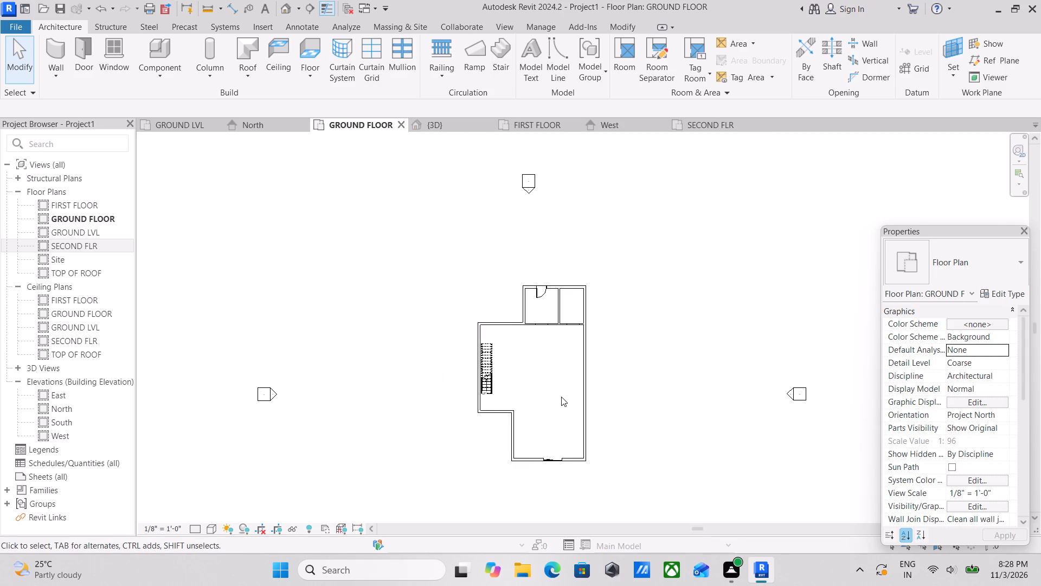
scroll(568, 397, "up", 2)
middle_click_drag(568, 397, 571, 401)
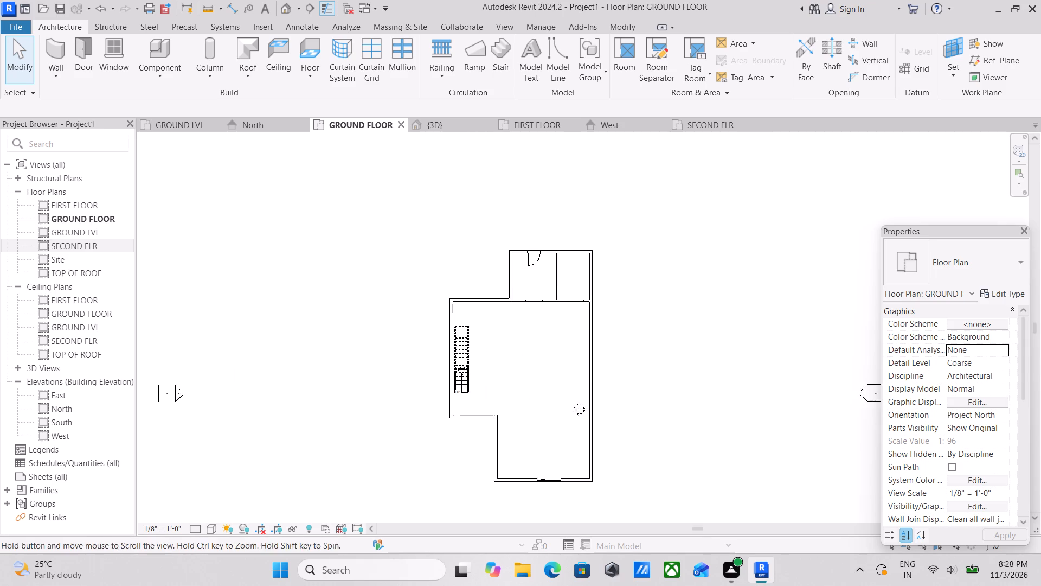
middle_click_drag(571, 401, 572, 413)
scroll(567, 416, "up", 2)
Start window placement and browse the family library to the US Windows folder for loading a family.
key("w")
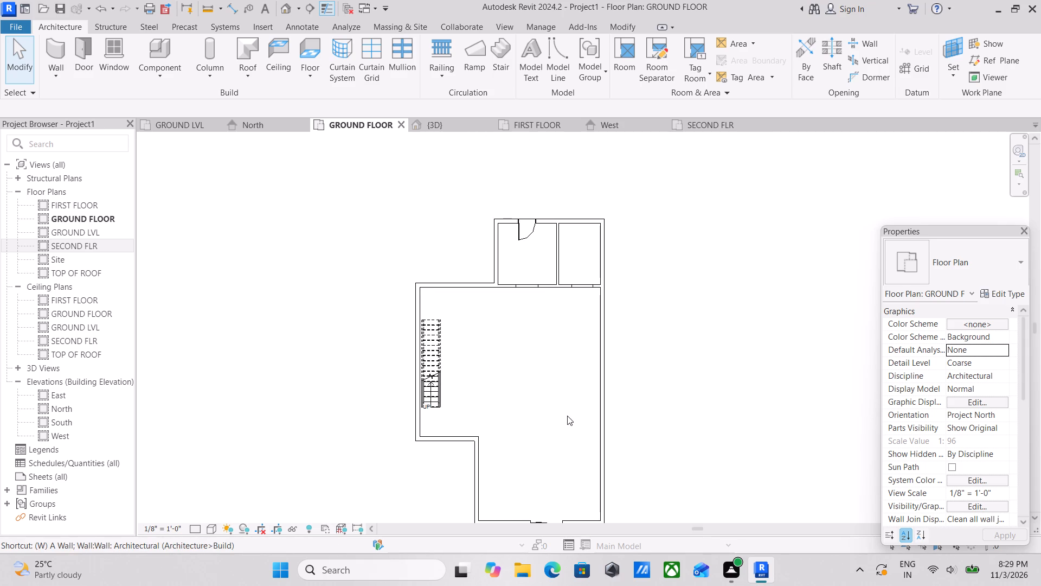
key("n")
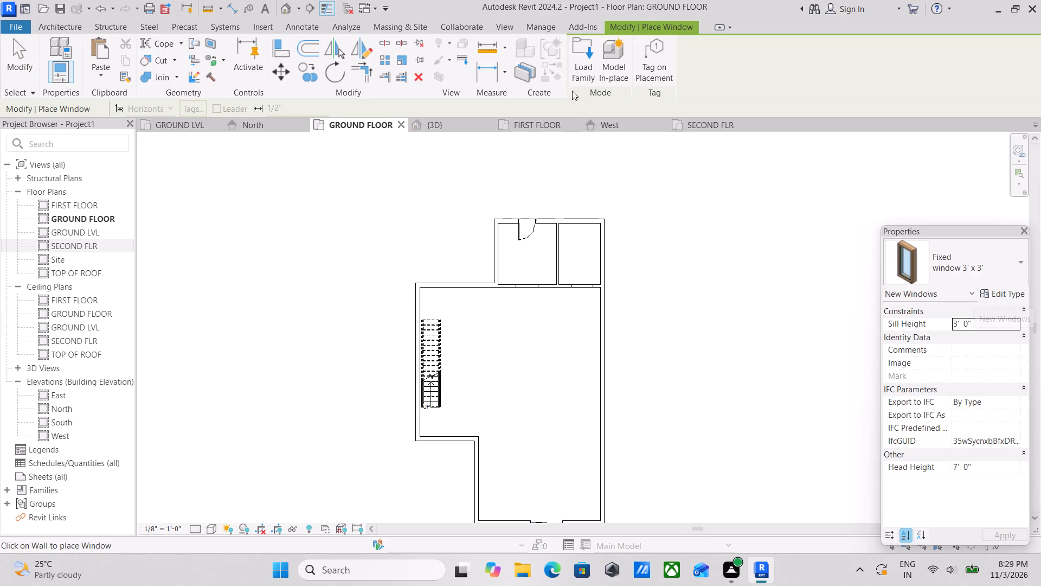
left_click(580, 52)
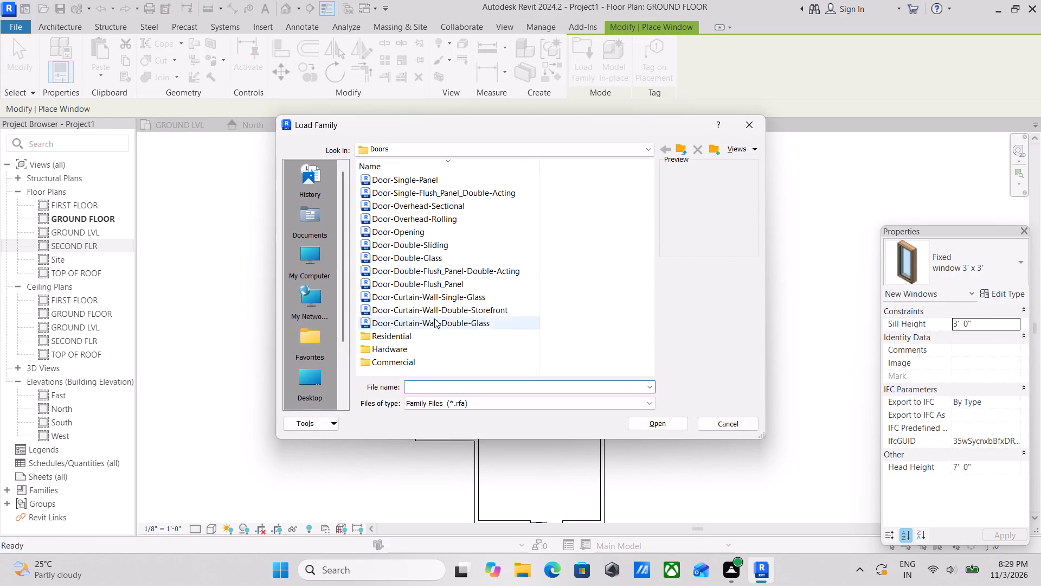
scroll(406, 298, "down", 3)
double_click(370, 341)
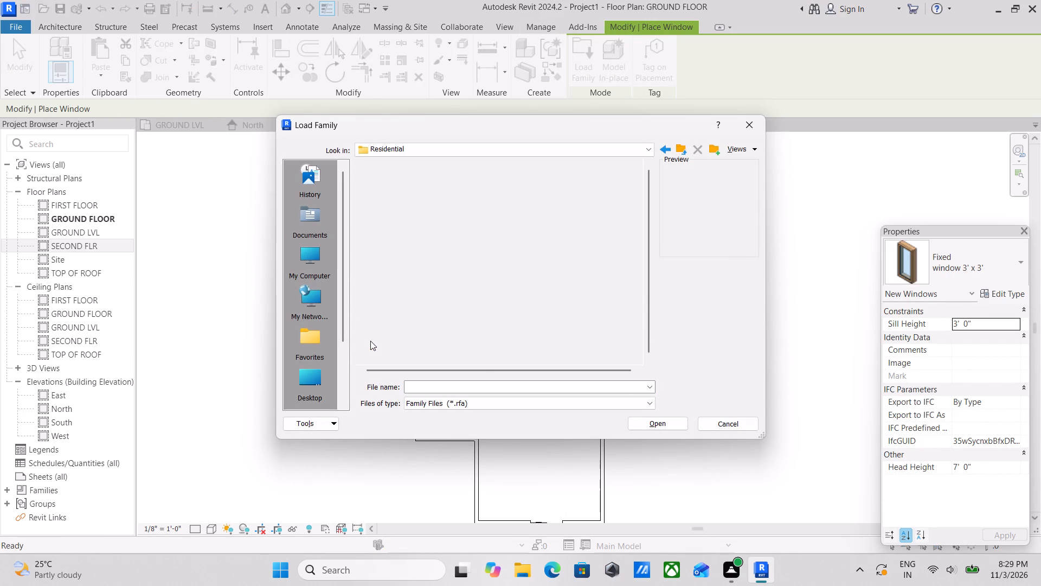
scroll(384, 277, "down", 3)
scroll(408, 327, "down", 2)
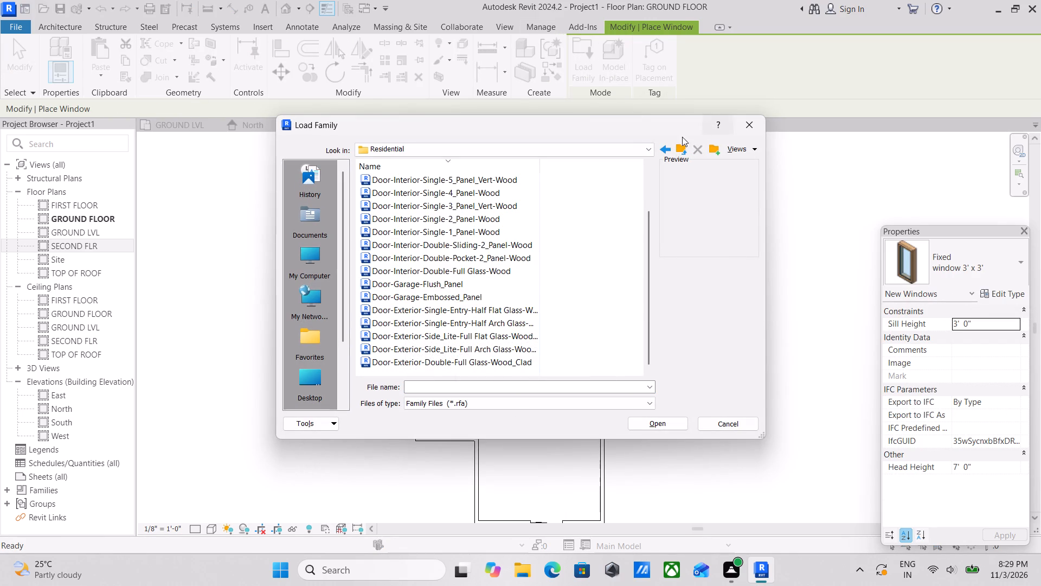
left_click(668, 146)
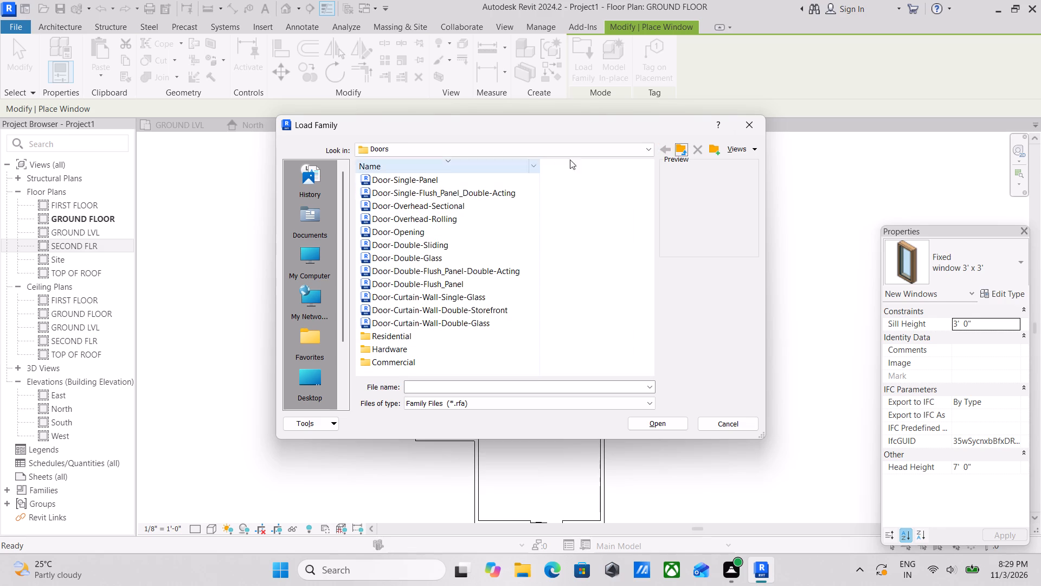
left_click(536, 149)
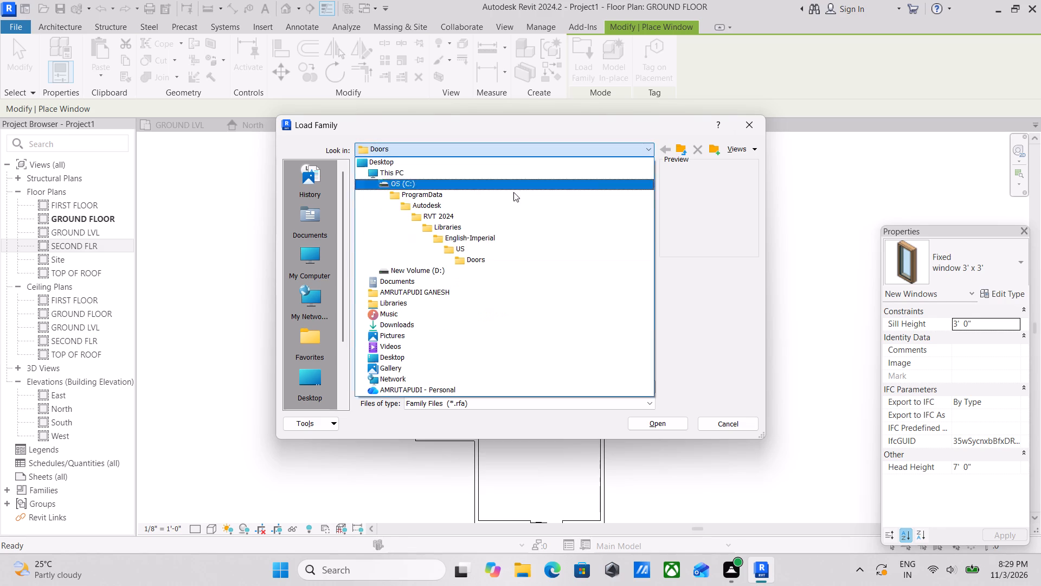
left_click(485, 249)
scroll(407, 233, "down", 3)
scroll(404, 281, "down", 8)
scroll(389, 314, "up", 2)
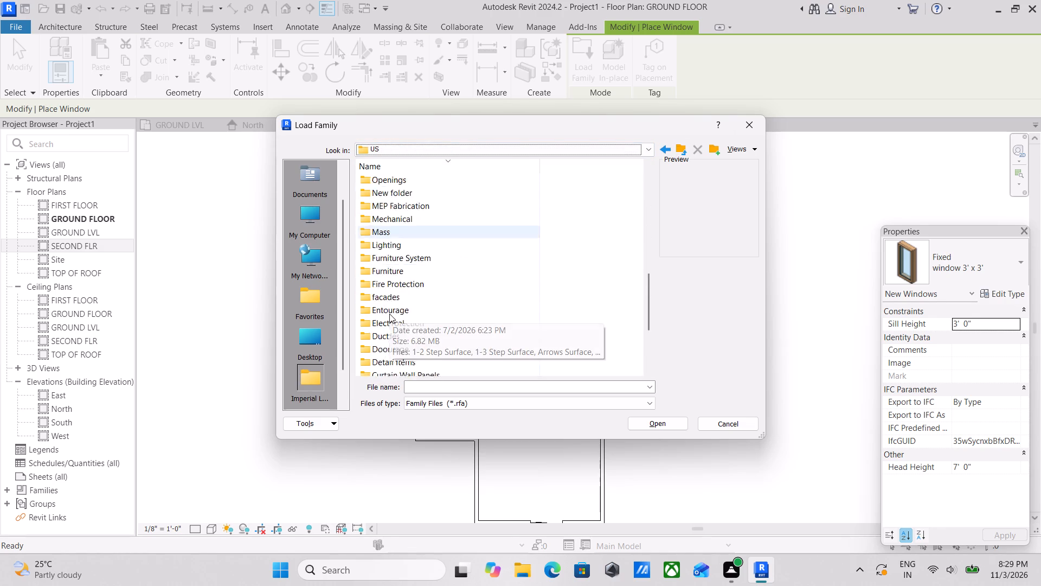
scroll(389, 314, "up", 15)
scroll(390, 309, "down", 6)
scroll(390, 309, "up", 3)
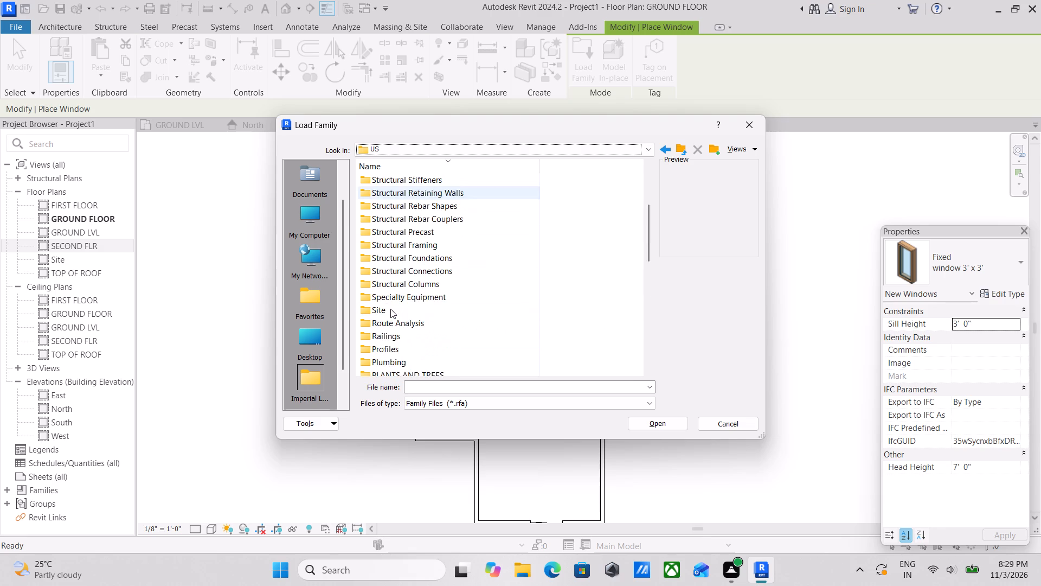
scroll(390, 309, "up", 4)
scroll(389, 208, "up", 3)
double_click(391, 190)
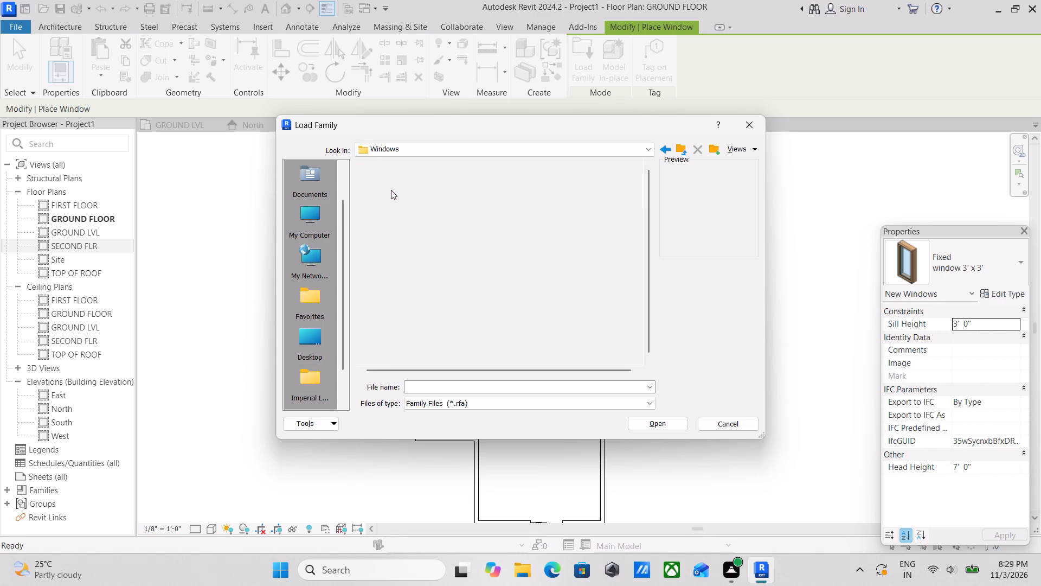
Preview Window-Sliding-Four and Window-Casement-Triple-Awning-Triple, and load the w2 window family into the project.
left_click(391, 190)
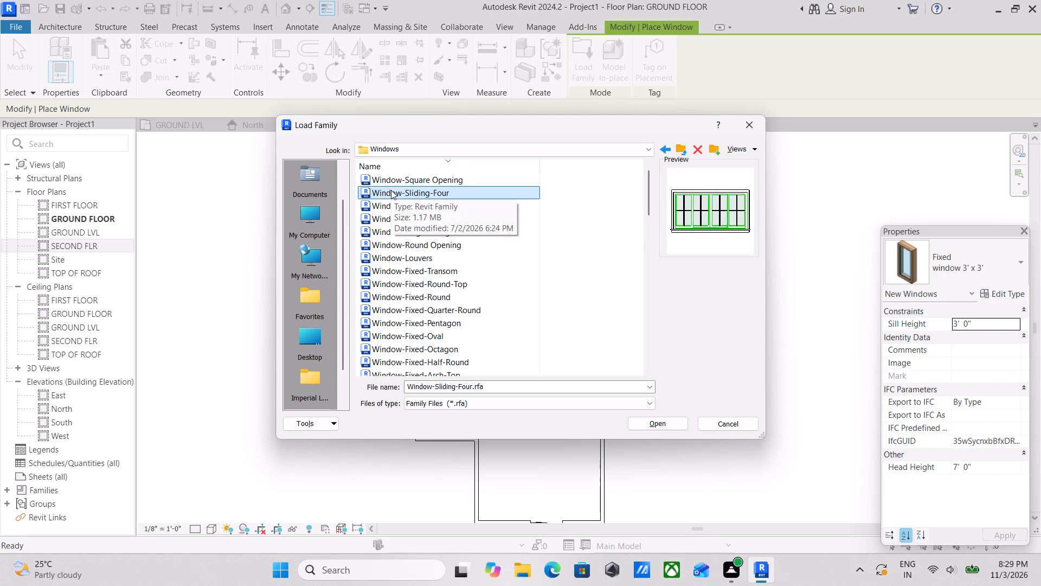
scroll(371, 256, "down", 3)
scroll(439, 315, "down", 3)
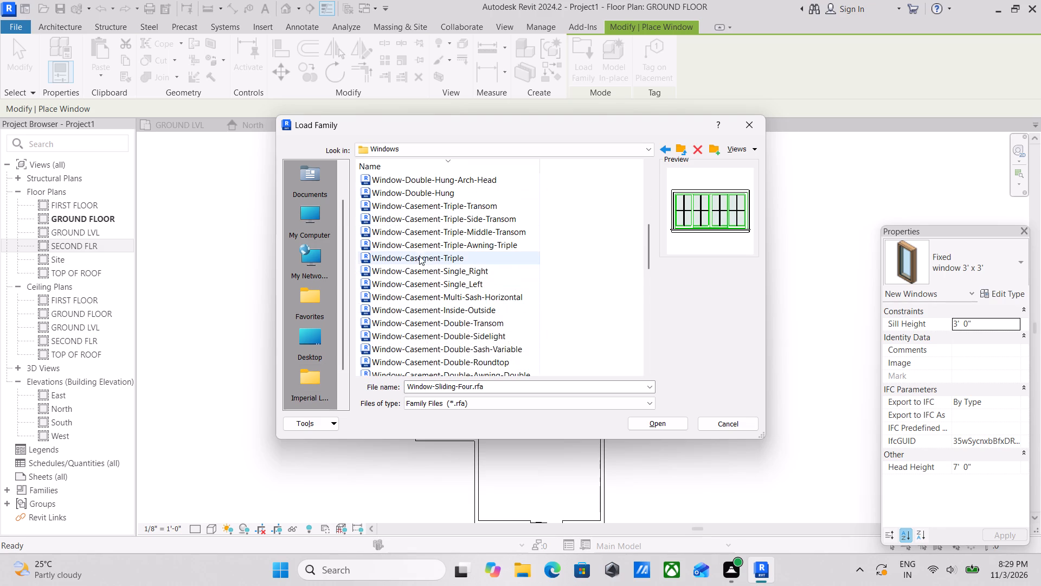
left_click(420, 251)
scroll(420, 224, "down", 3)
scroll(432, 315, "down", 6)
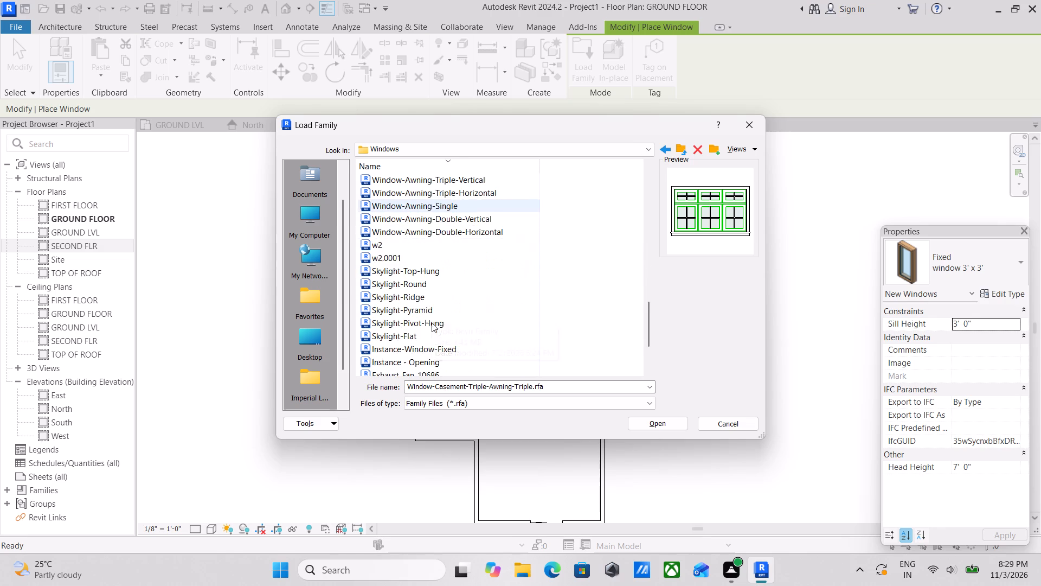
scroll(432, 323, "down", 4)
scroll(432, 323, "up", 3)
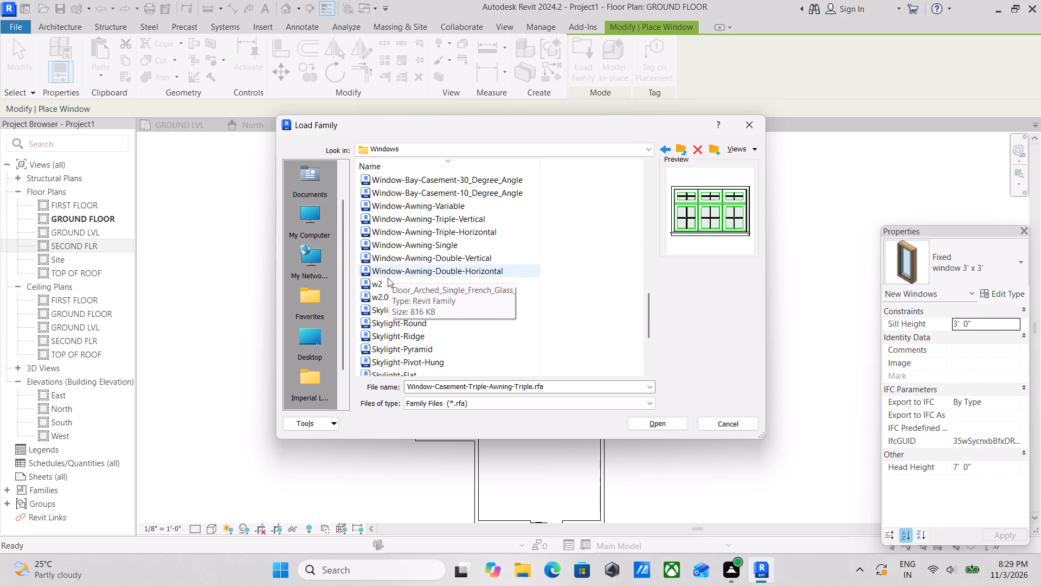
left_click(384, 281)
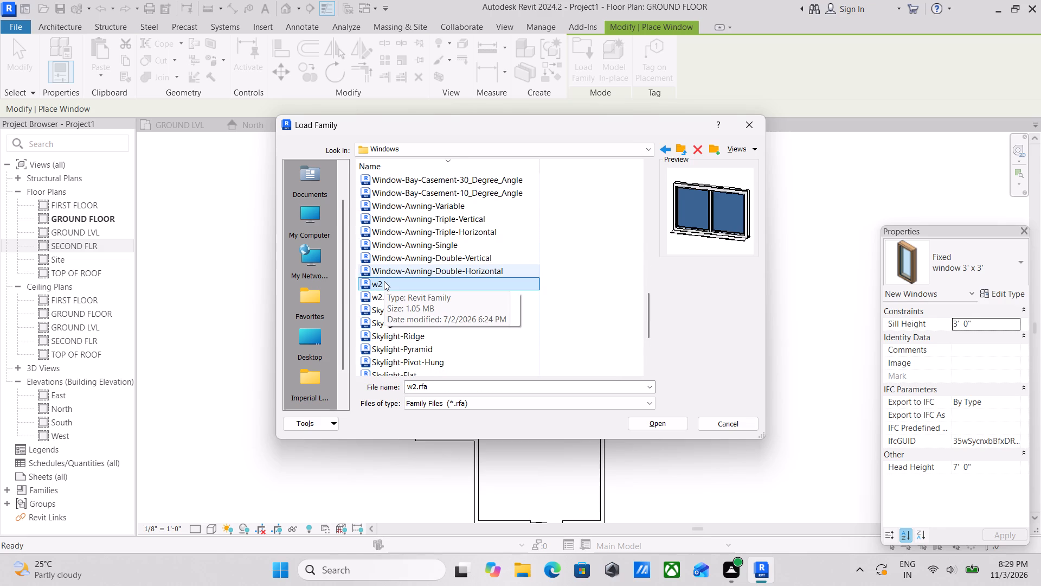
left_click(649, 425)
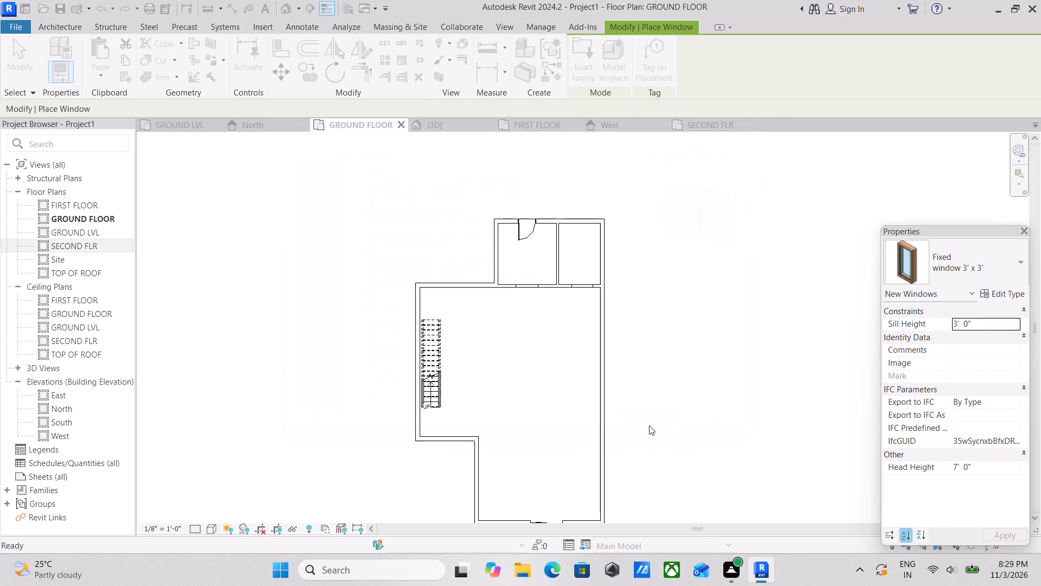
Duplicate the w2 window type under the name WINDOWS 5' X 5'.
left_click(1013, 292)
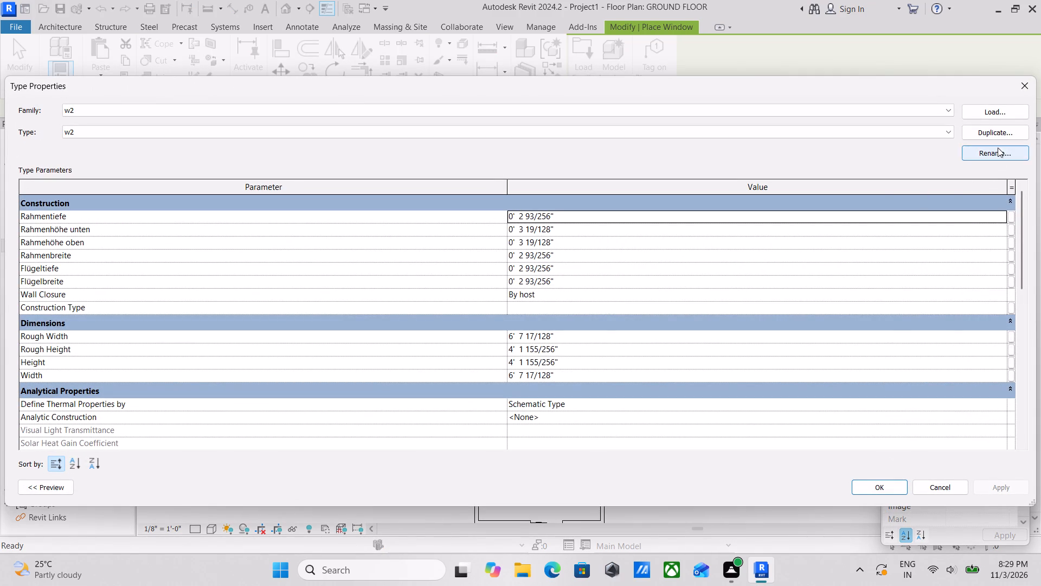
left_click(999, 131)
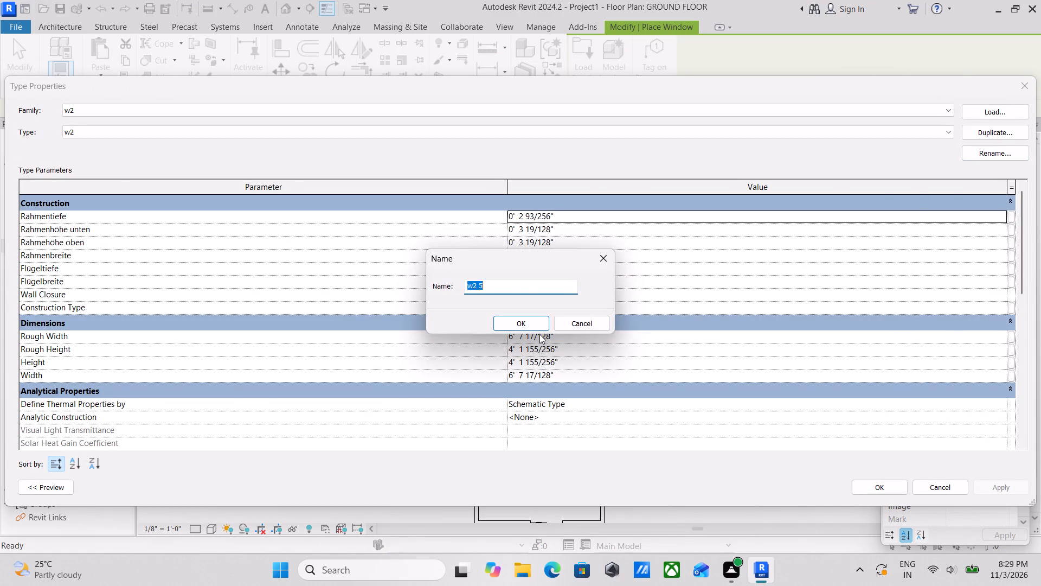
key("BackSpace")
type("WINDOW")
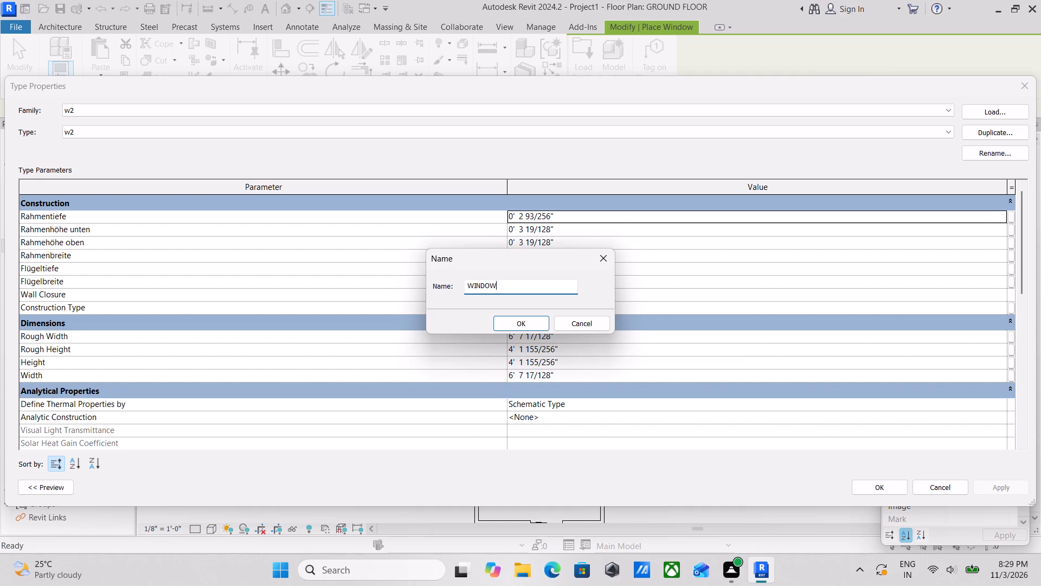
type("S")
key("space")
type("5' X 5")
key("apostrophe")
left_click(514, 326)
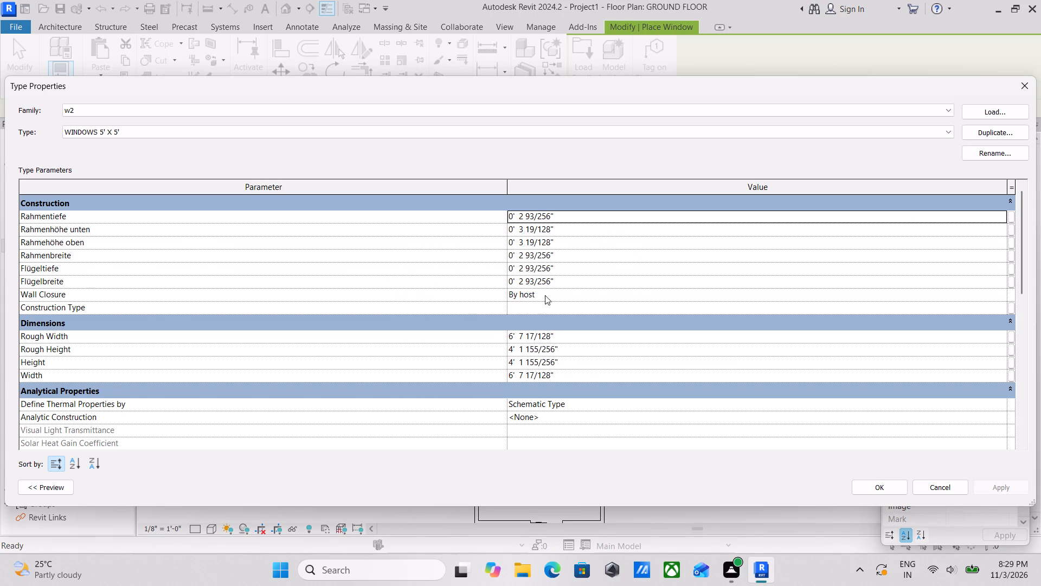
Set the WINDOWS 5' X 5' type's rough width and rough height to 5' each and apply the type changes.
left_click(584, 336)
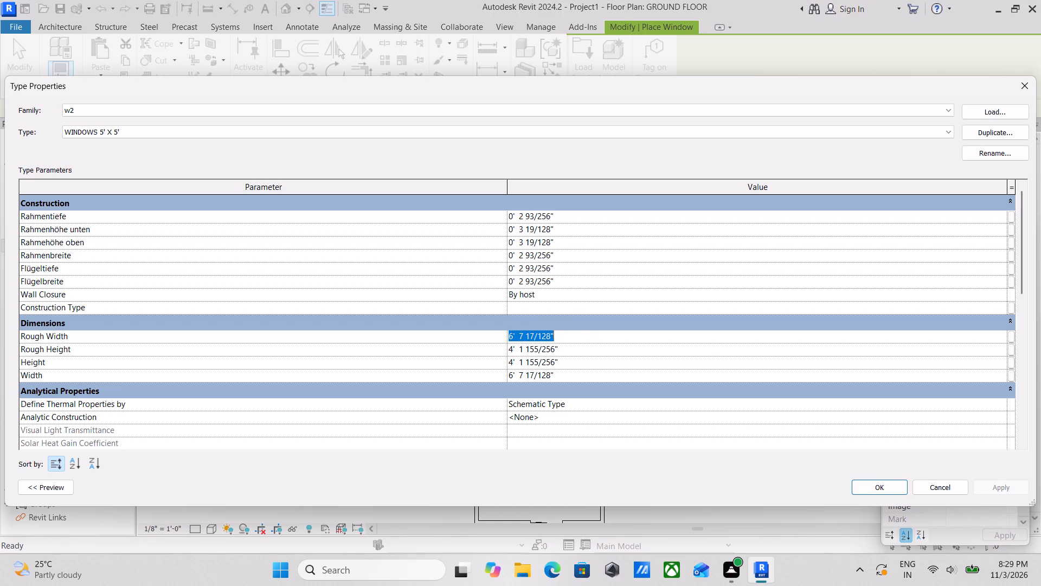
type("5'")
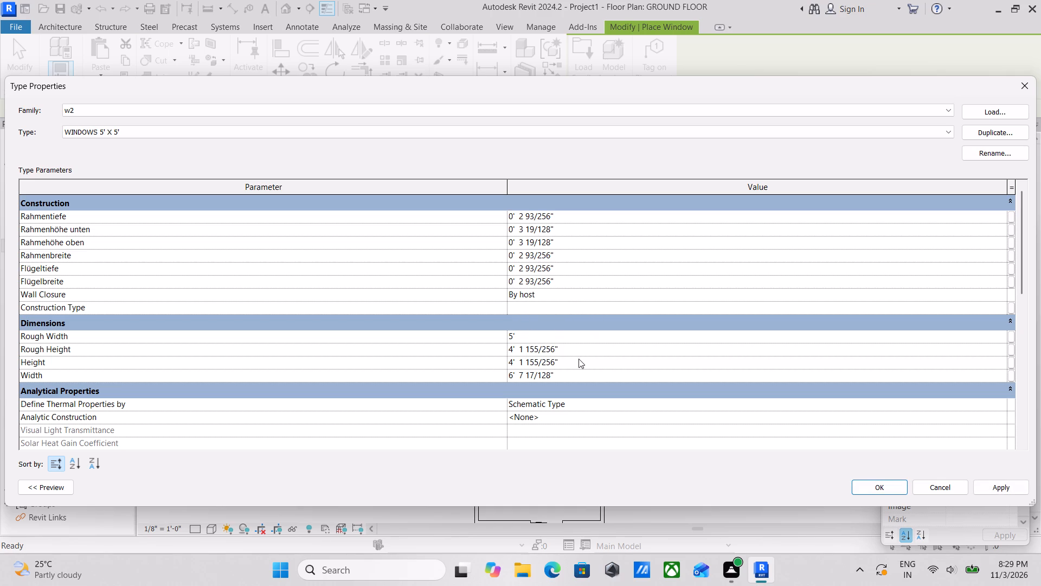
left_click(577, 352)
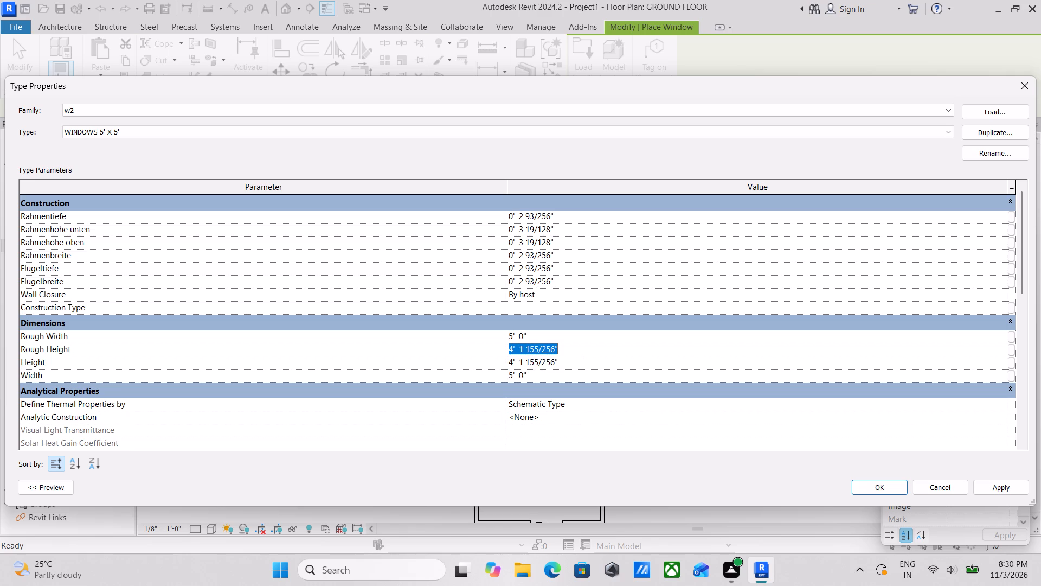
type("5'")
key("Return")
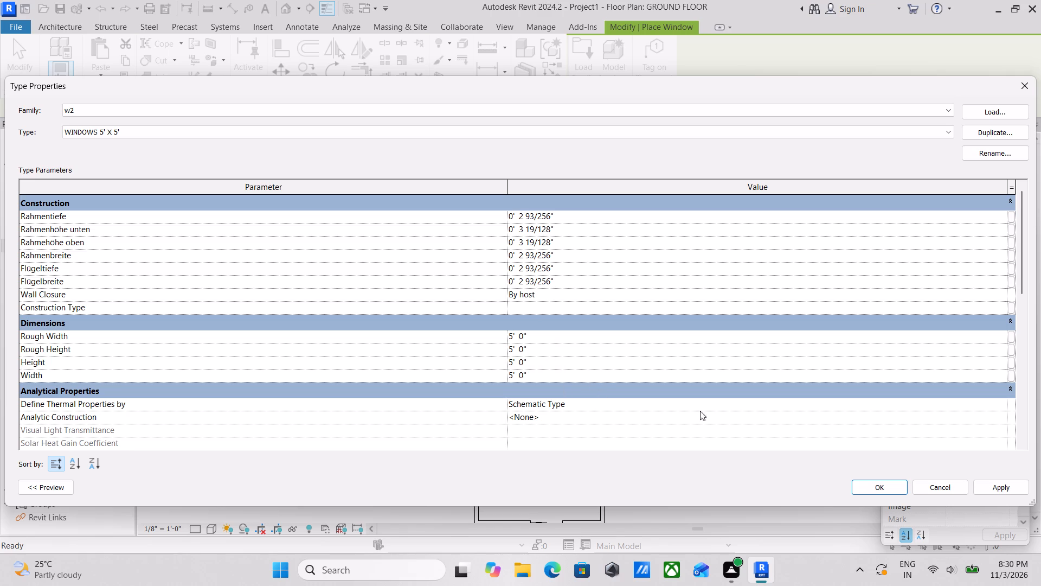
left_click(988, 486)
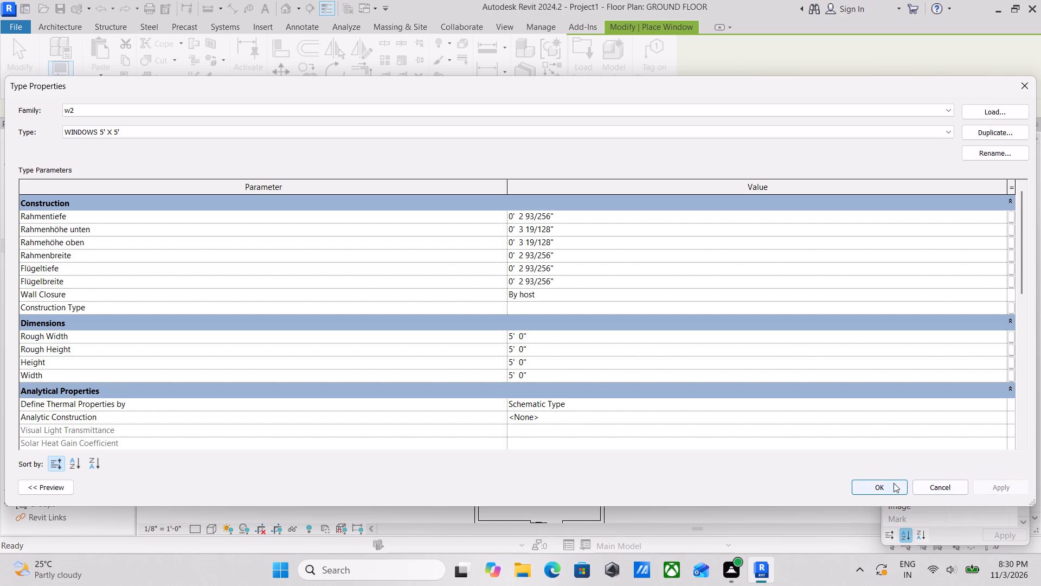
left_click(891, 483)
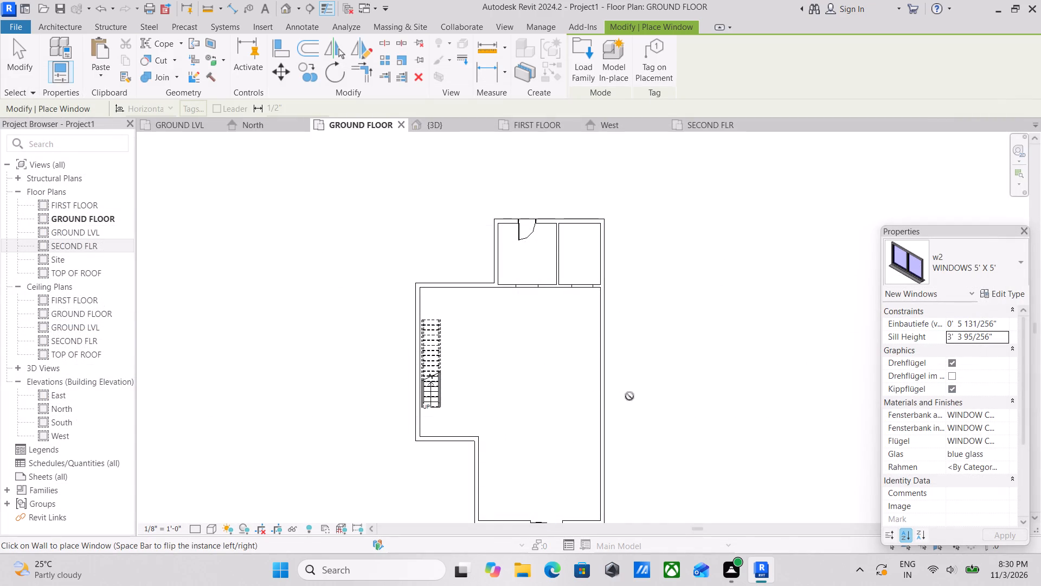
Place a WINDOWS 5' X 5' window on the ground floor's east exterior wall, centred in the large room at 21'-2" each way.
scroll(603, 387, "up", 5)
scroll(603, 371, "down", 1)
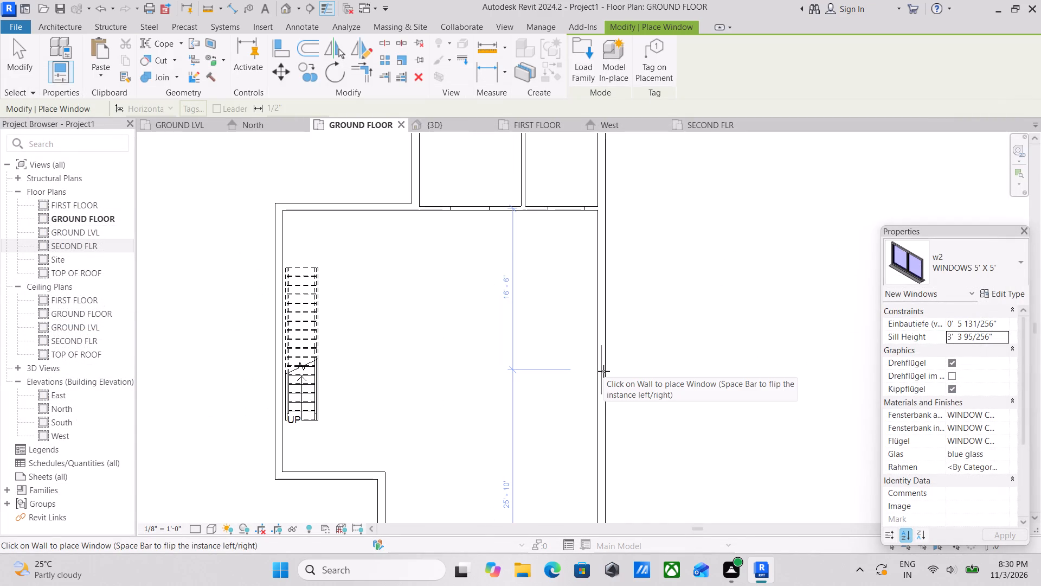
scroll(603, 371, "down", 5)
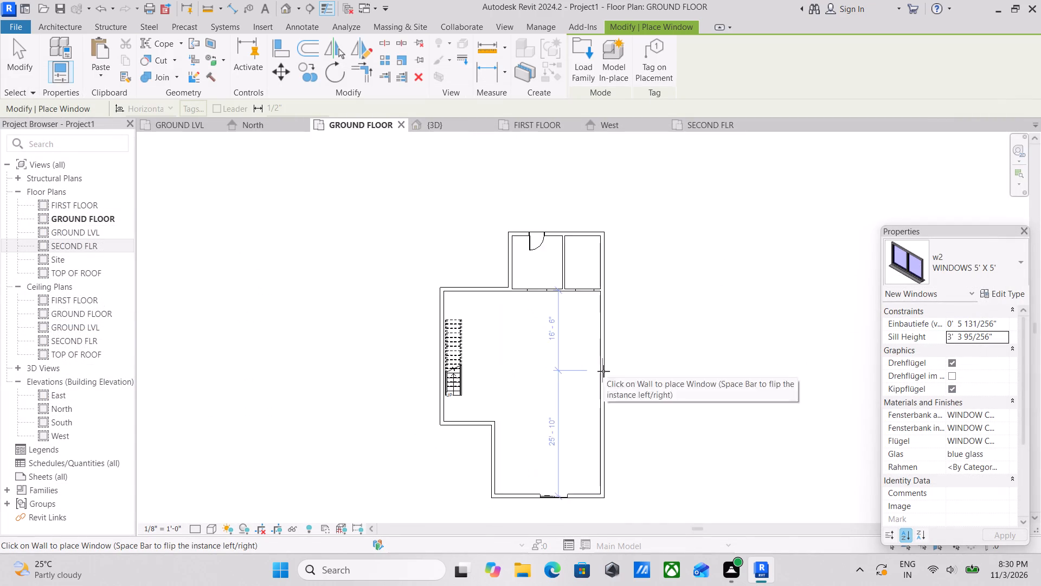
middle_click_drag(603, 371, 579, 320)
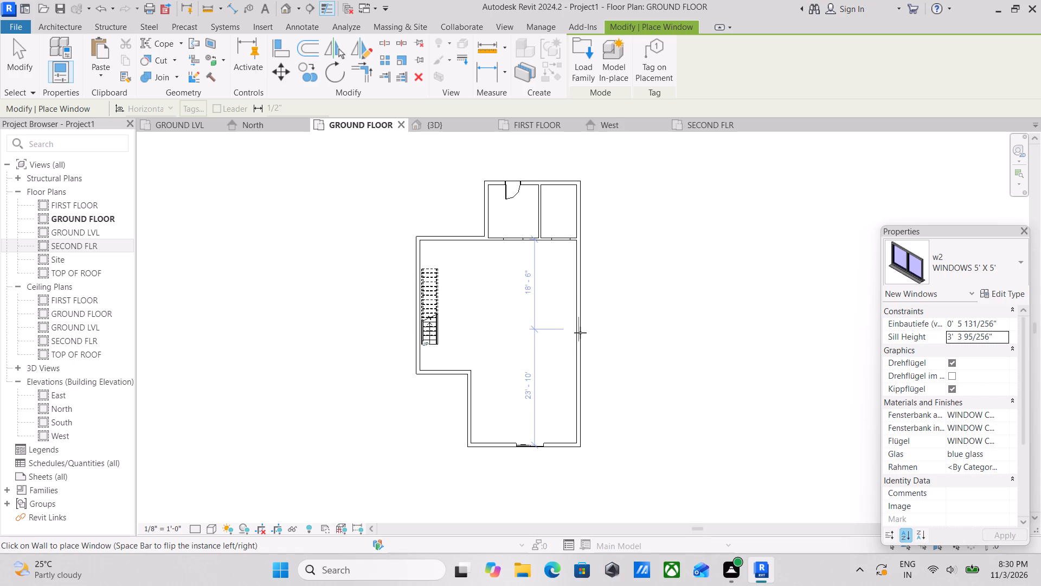
scroll(580, 334, "up", 1)
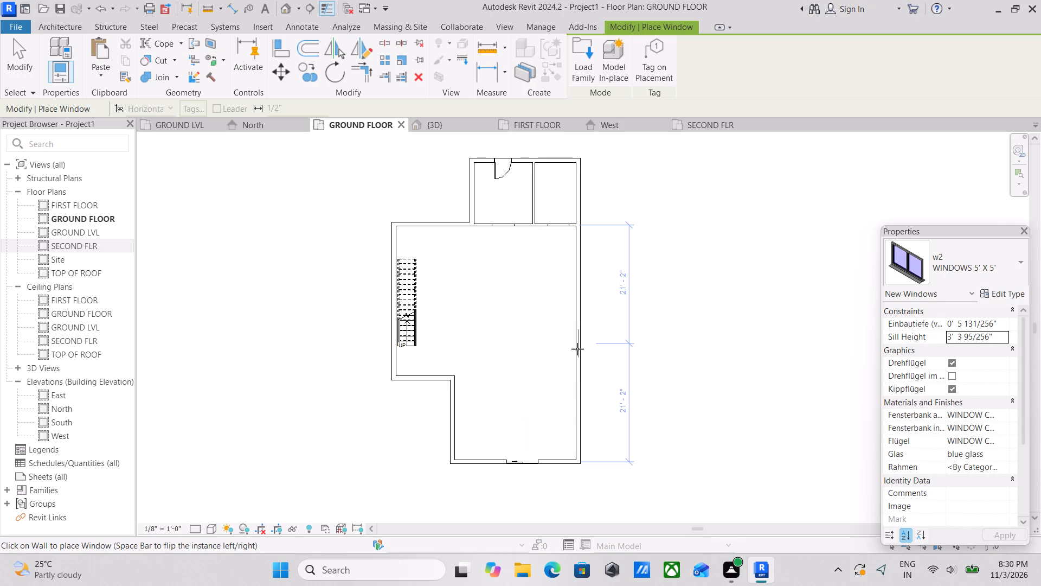
left_click(577, 349)
scroll(587, 352, "up", 3)
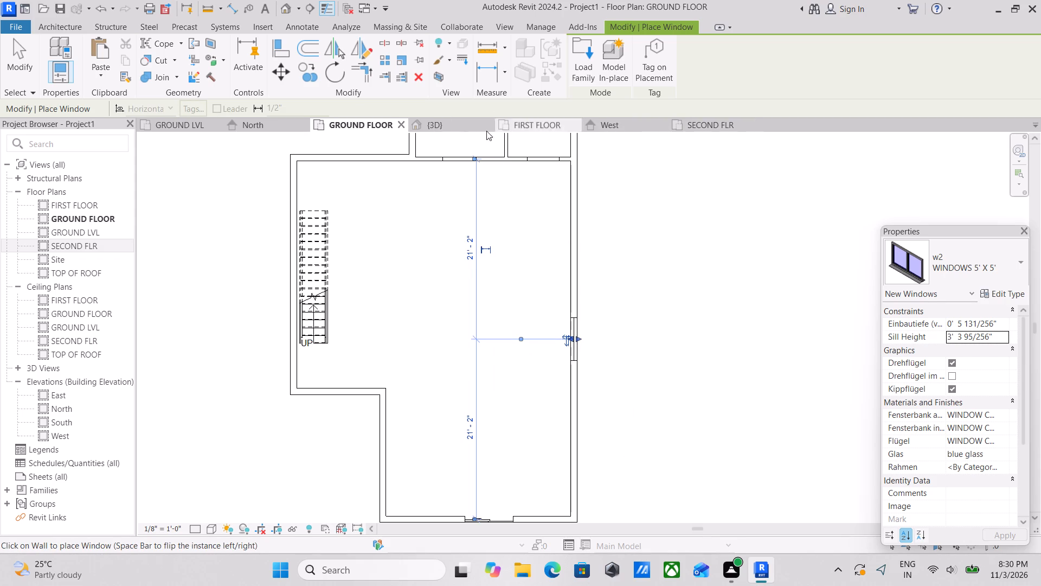
In the FIRST FLOOR plan, place a WINDOWS 5' X 5' window on the east wall, centred in the middle room at 7'-5" each way.
left_click(510, 125)
scroll(637, 277, "down", 2)
middle_click_drag(637, 277, 457, 353)
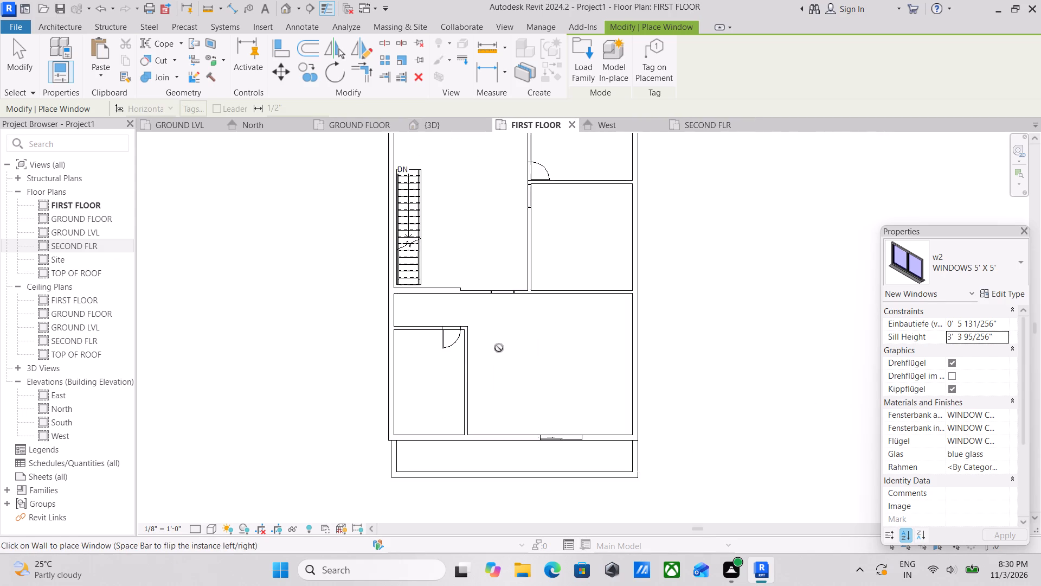
middle_click_drag(543, 317, 510, 392)
scroll(510, 390, "down", 1)
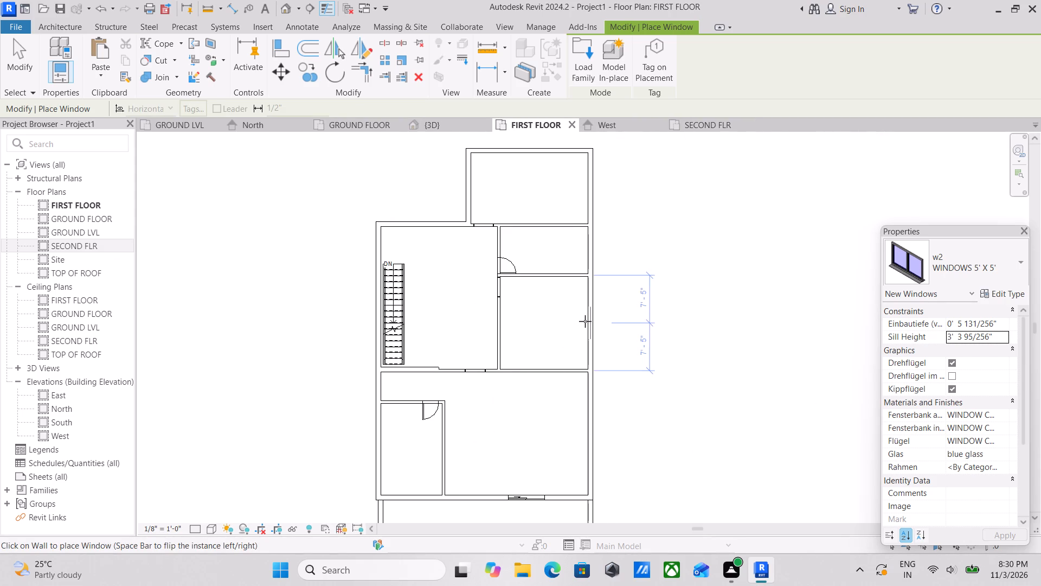
scroll(586, 322, "up", 3)
left_click(594, 320)
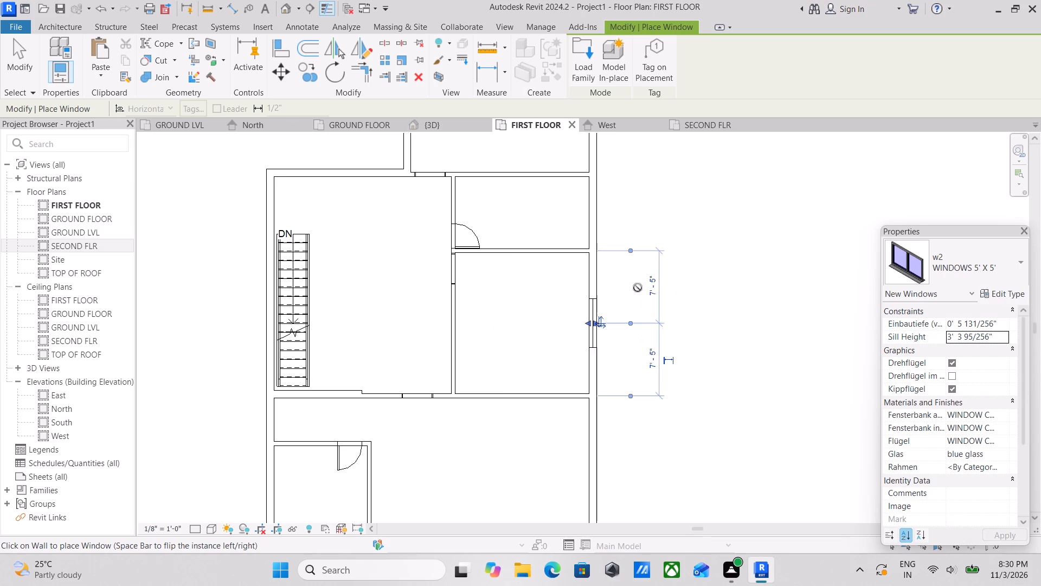
scroll(638, 288, "down", 1)
middle_click_drag(636, 300, 630, 372)
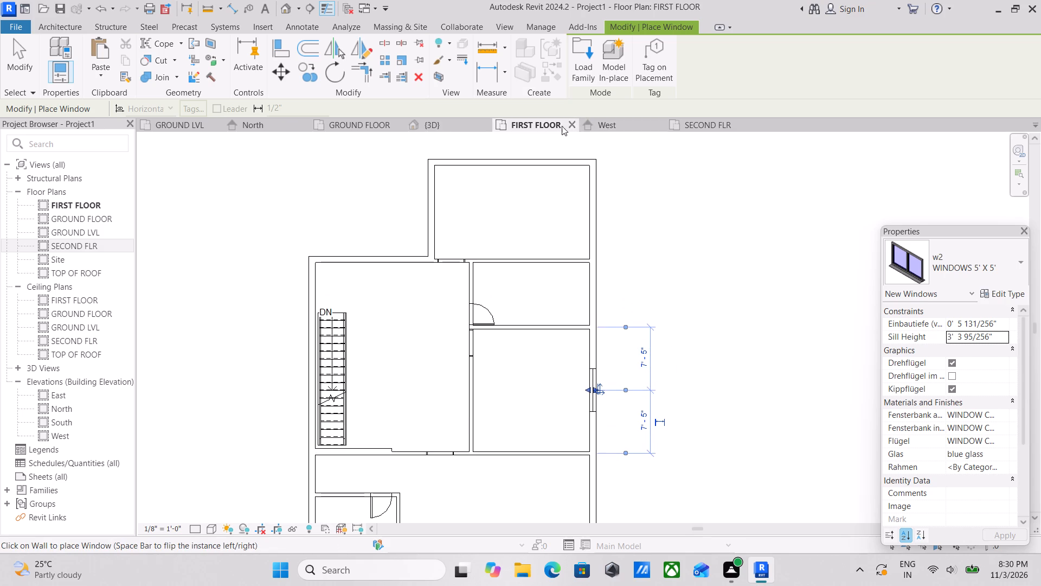
In the SECOND FLR plan, place a WINDOWS 5' X 5' window on the east wall of the room with the sliding door.
left_click(713, 123)
scroll(651, 402, "up", 2)
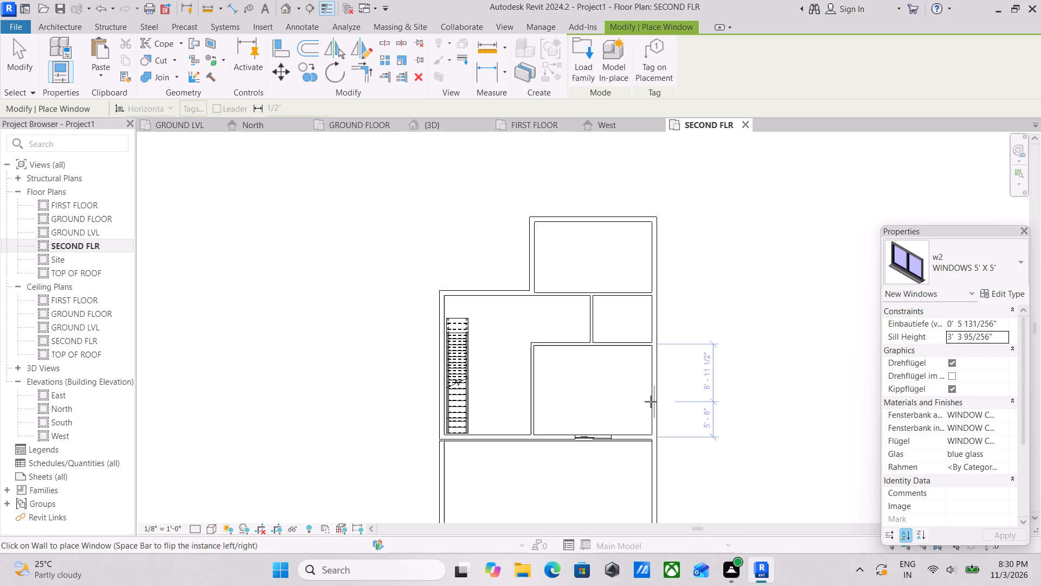
left_click(653, 395)
key("Escape")
key("Escape")
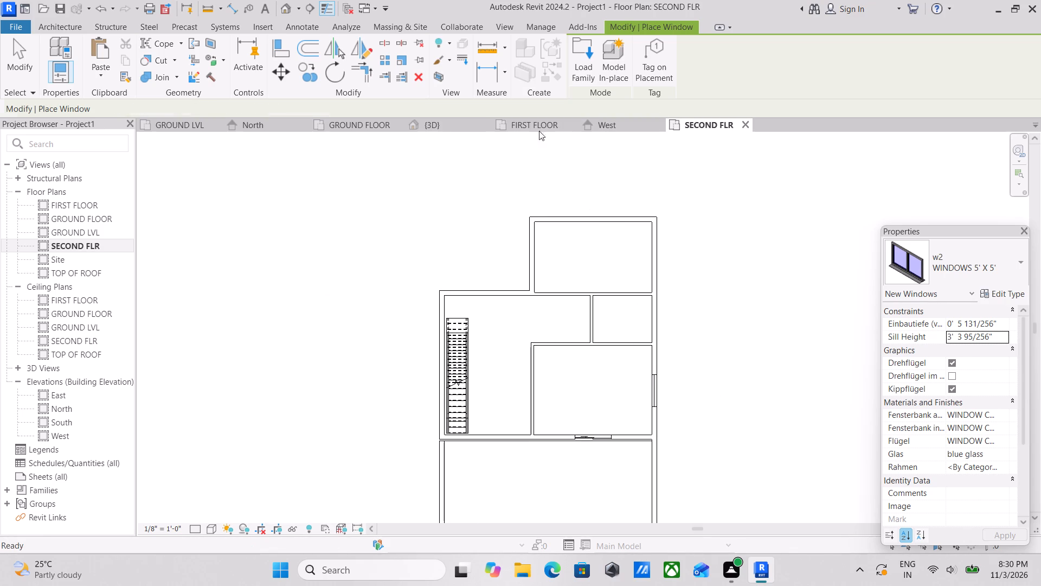
key("Escape")
Examine the three new side-wall windows in the 3D view, comparing their size and alignment across the storeys.
left_click(427, 125)
scroll(554, 377, "down", 2)
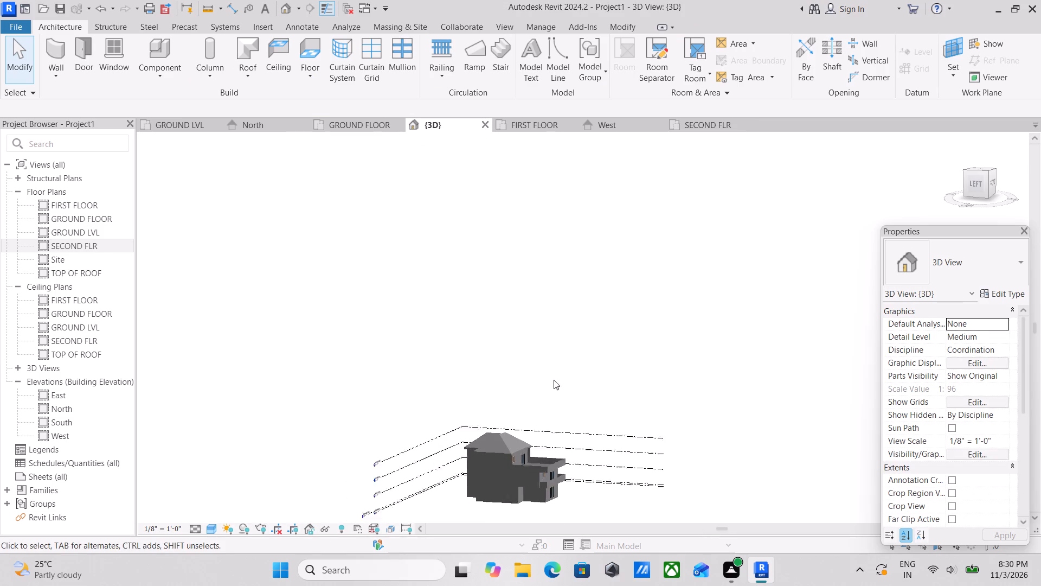
scroll(554, 380, "down", 3)
middle_click_drag(563, 413, 221, 422, "shift")
scroll(464, 442, "up", 6)
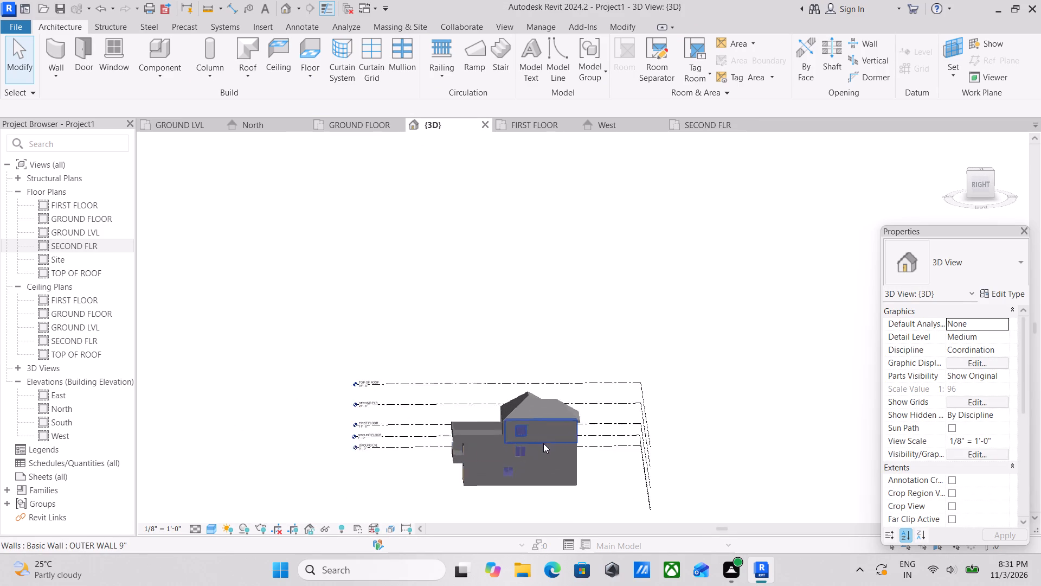
scroll(543, 443, "up", 9)
scroll(468, 462, "up", 3)
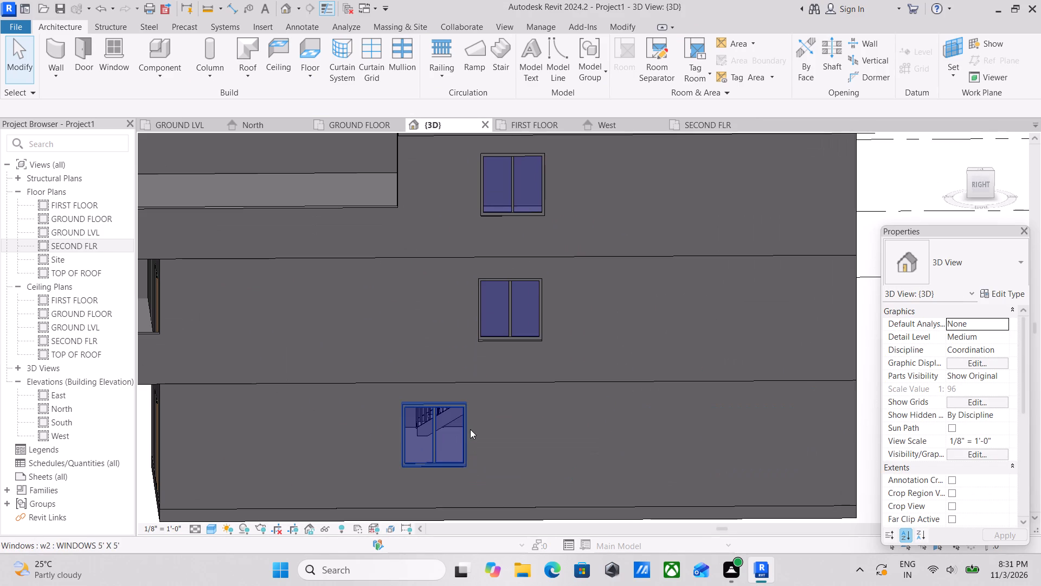
scroll(506, 444, "up", 2)
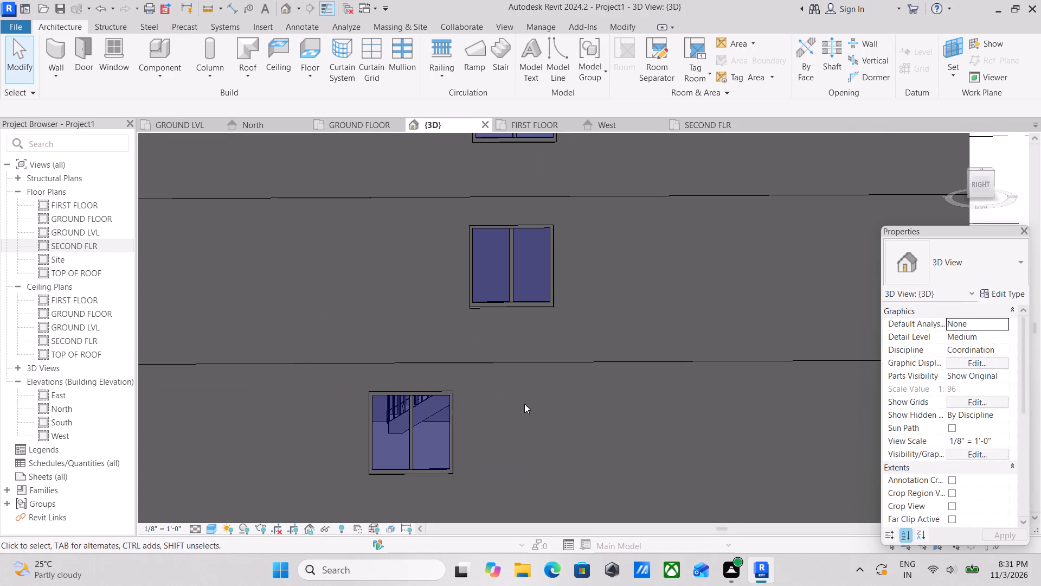
scroll(455, 423, "down", 6)
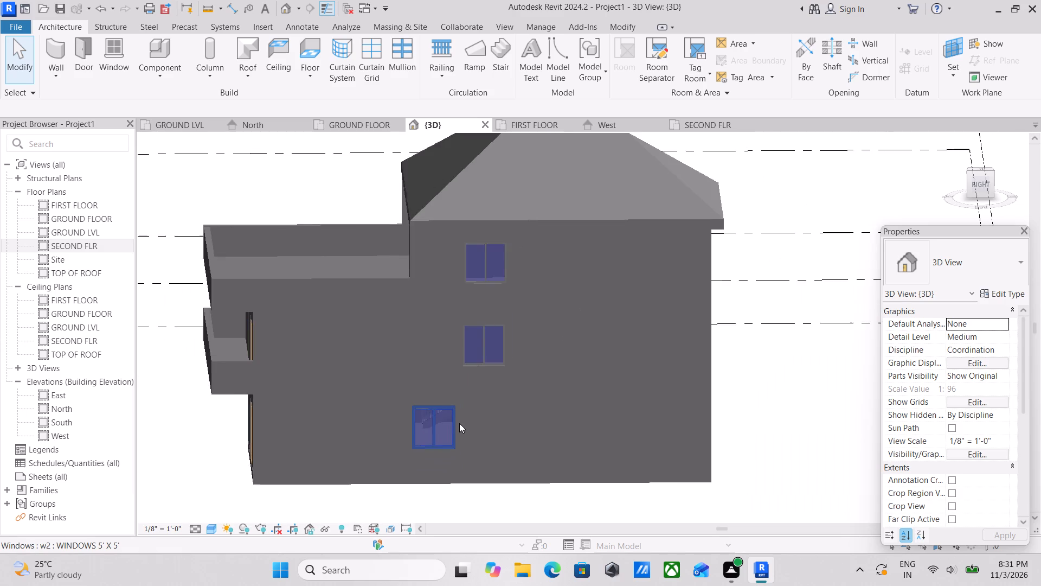
middle_click_drag(459, 423, 479, 442)
scroll(486, 434, "down", 2)
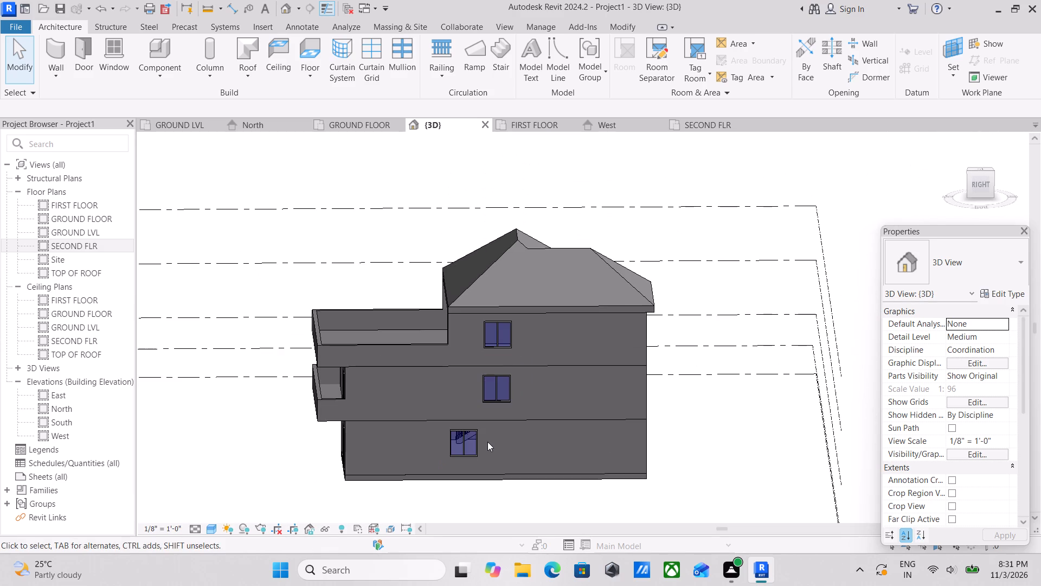
scroll(487, 442, "down", 1)
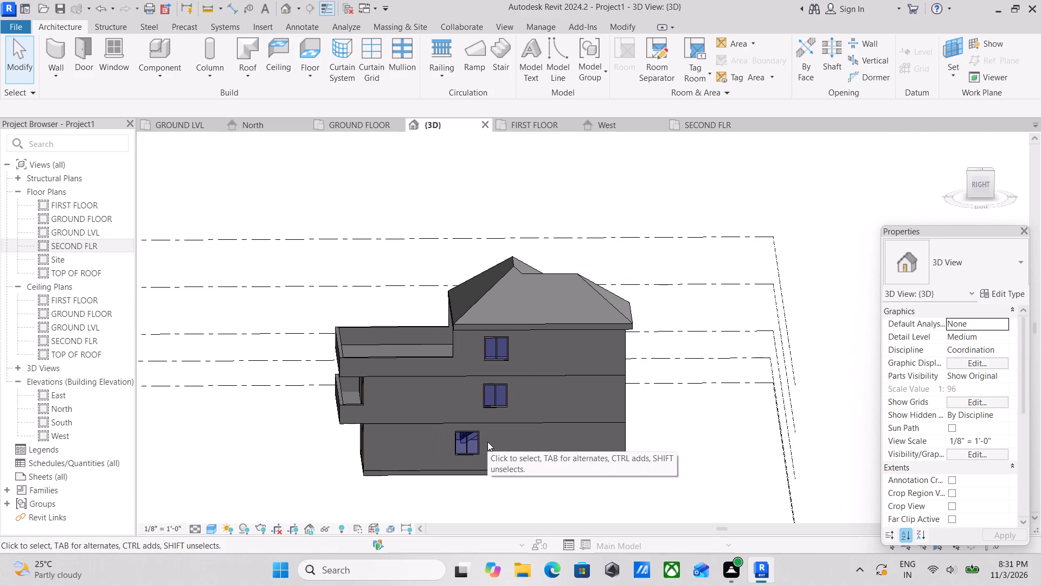
scroll(487, 442, "up", 3)
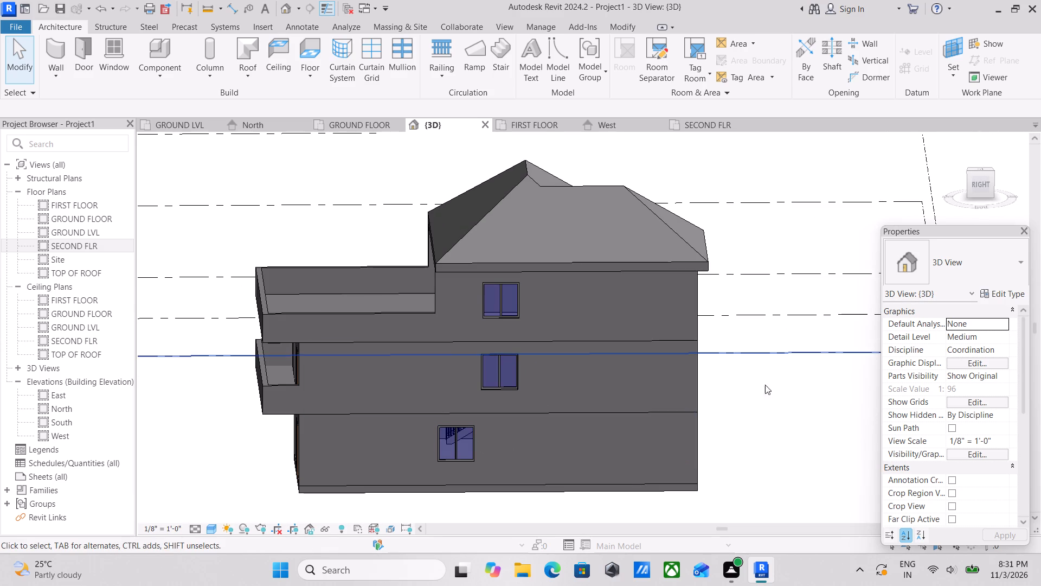
scroll(538, 429, "up", 2)
Change the ground-floor side-wall window's type from WINDOWS 5' X 5' to w2.
key("Escape")
left_click(438, 468)
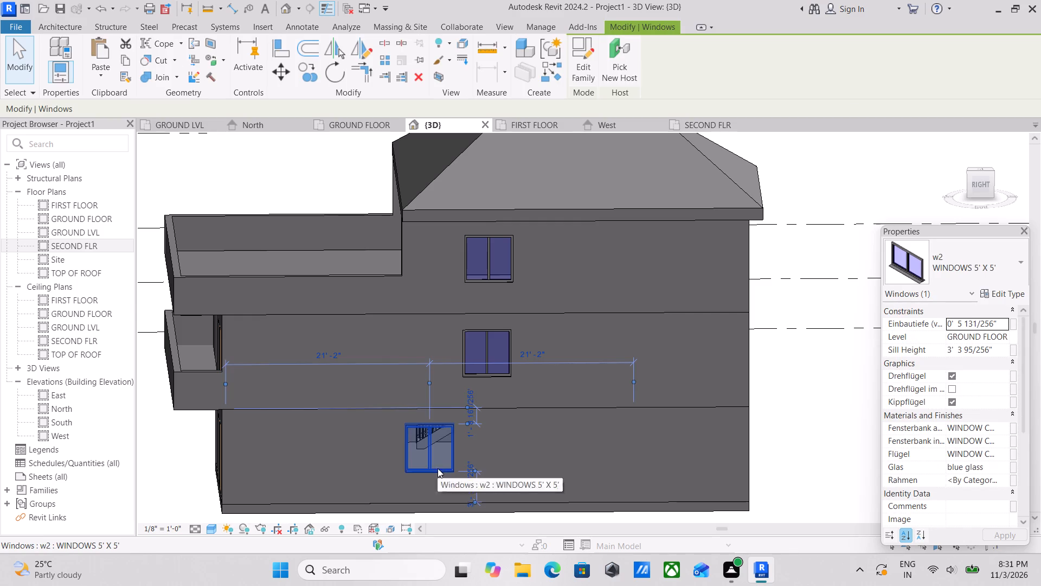
left_click(1016, 275)
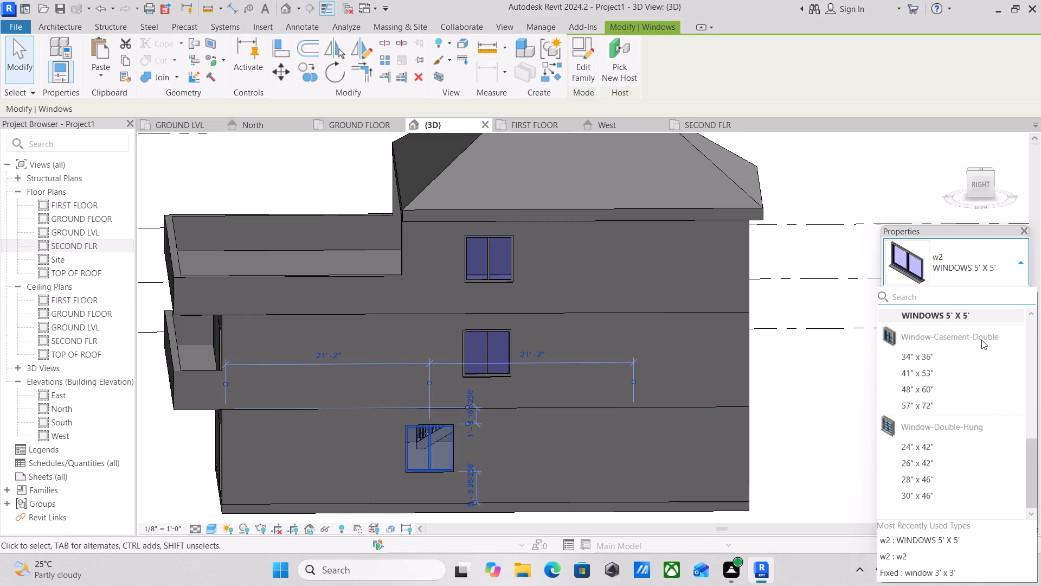
double_click(986, 281)
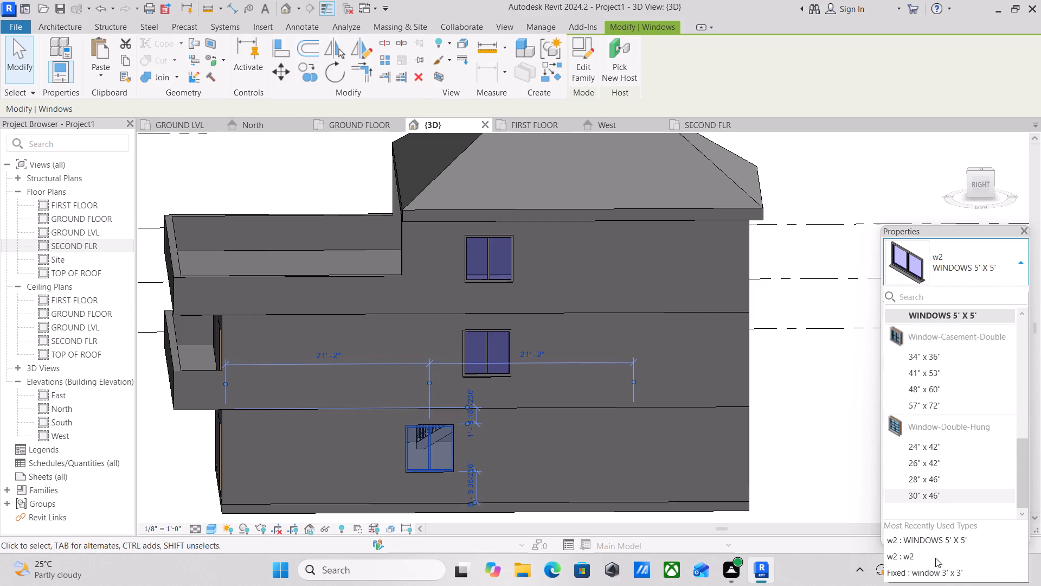
left_click(933, 558)
scroll(461, 462, "up", 3)
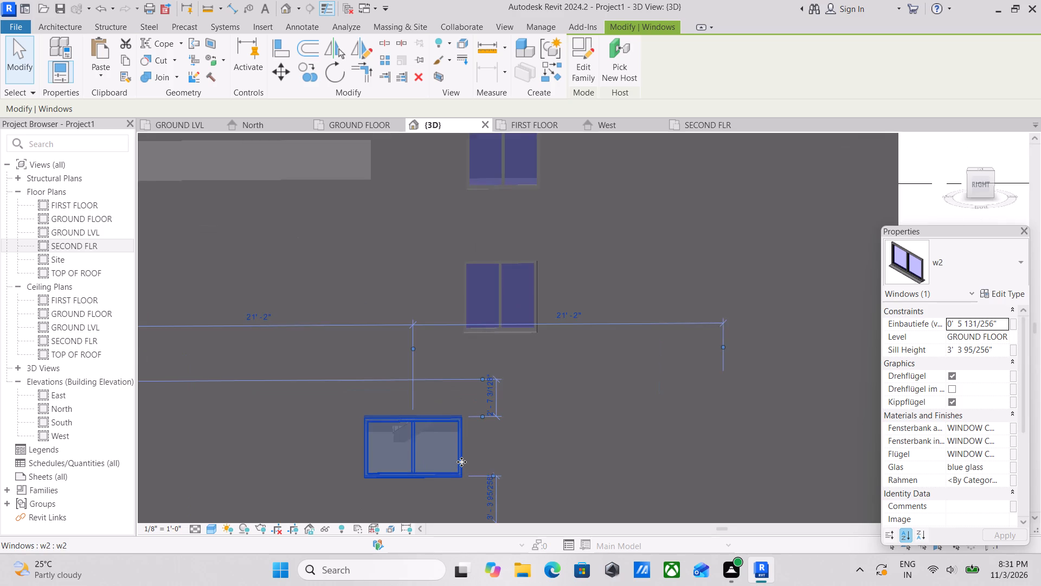
Nudge the selected ground-floor w2 window sideways along the side wall to the 22'-0" and 20'-4" offsets.
scroll(461, 462, "up", 3)
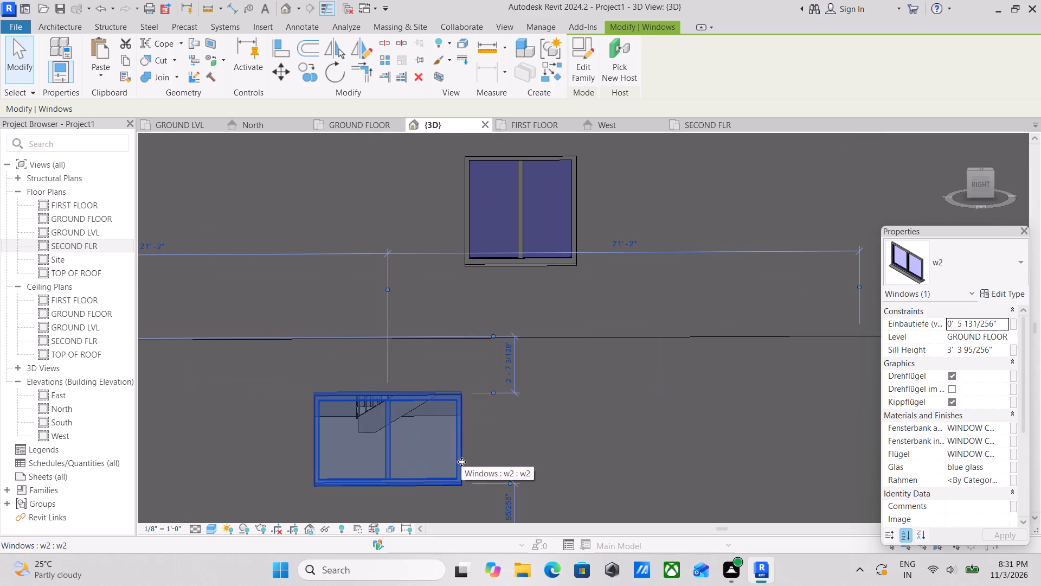
key("Right")
key("Right")
key("Right")
key("Right")
scroll(461, 462, "down", 2)
key("Right")
key("Right")
key("Right")
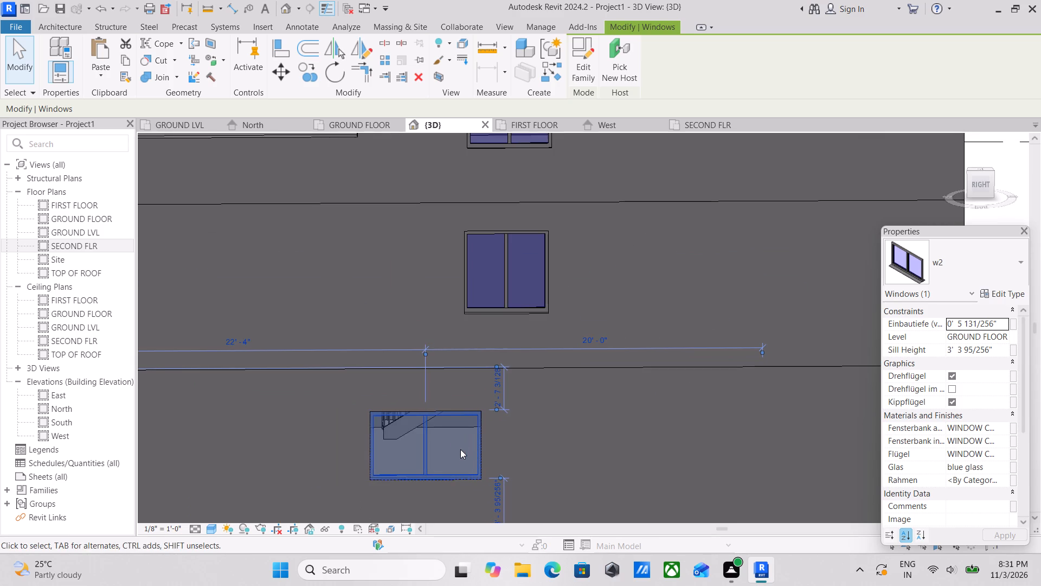
key("Right")
key("Right")
key("Right")
key("Right")
key("Right")
key("Right")
key("Right")
key("Right")
key("Right")
key("Right")
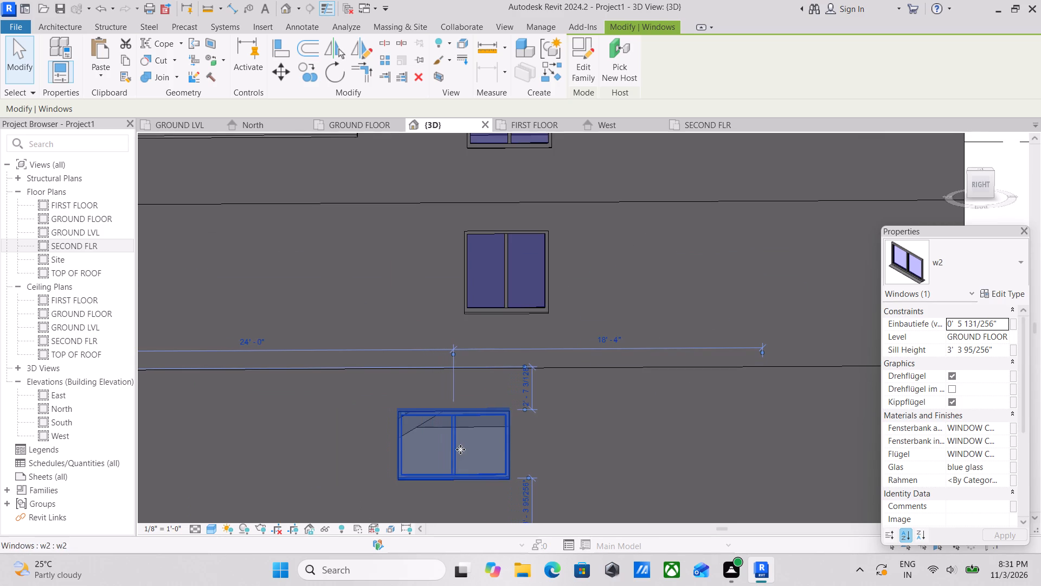
key("Right")
key("Right")
key("Right")
key("Right")
key("Right")
key("Right")
key("Right")
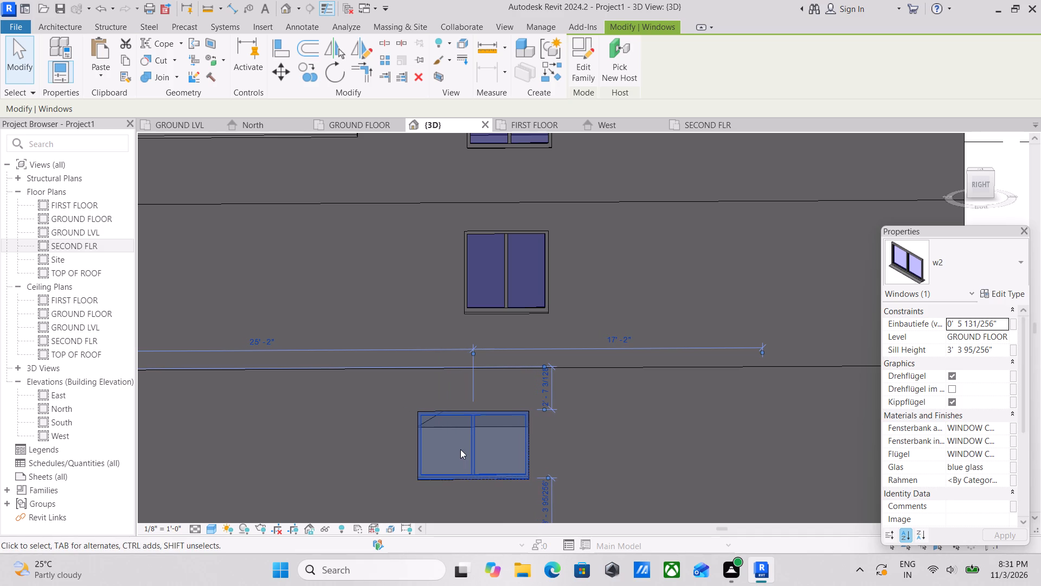
key("Left")
key("Left")
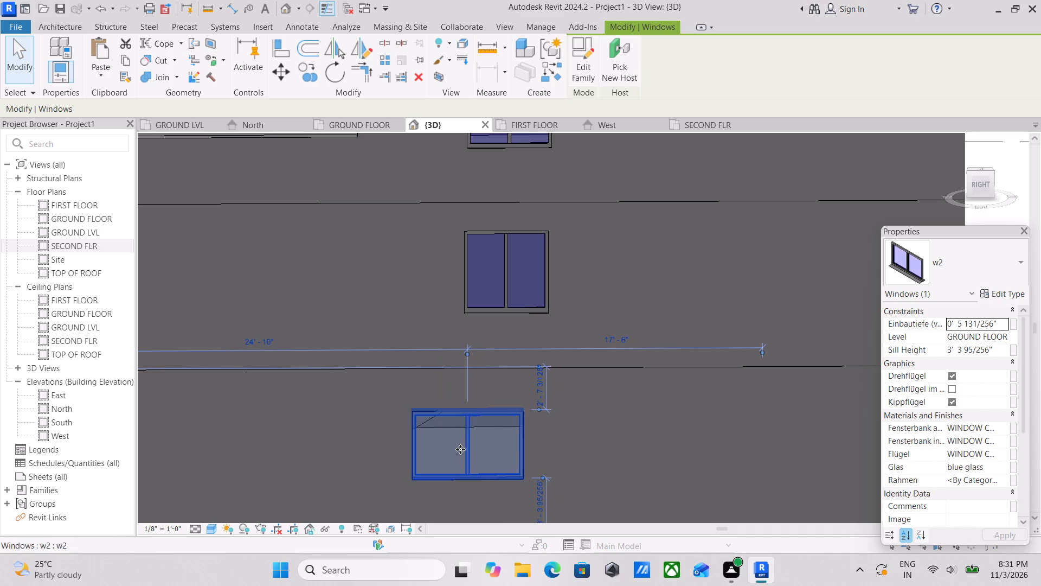
key("Left")
key("Left")
key("Left")
key("Left")
key("Left")
key("Left")
key("Left")
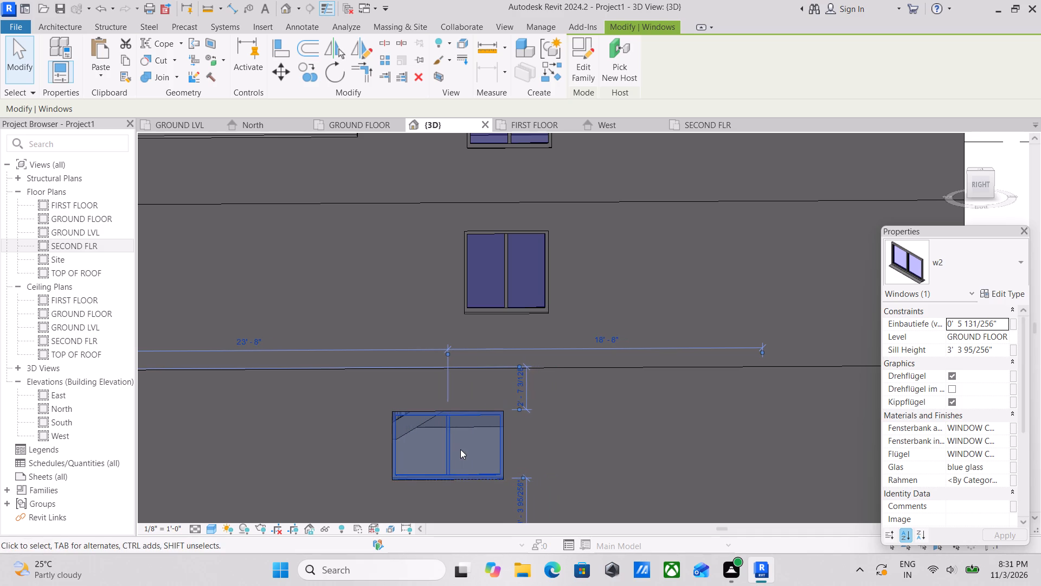
key("Left")
key("Left")
key("Left")
key("Left")
key("Left")
key("Left")
key("Left")
key("Left")
key("Left")
key("Left")
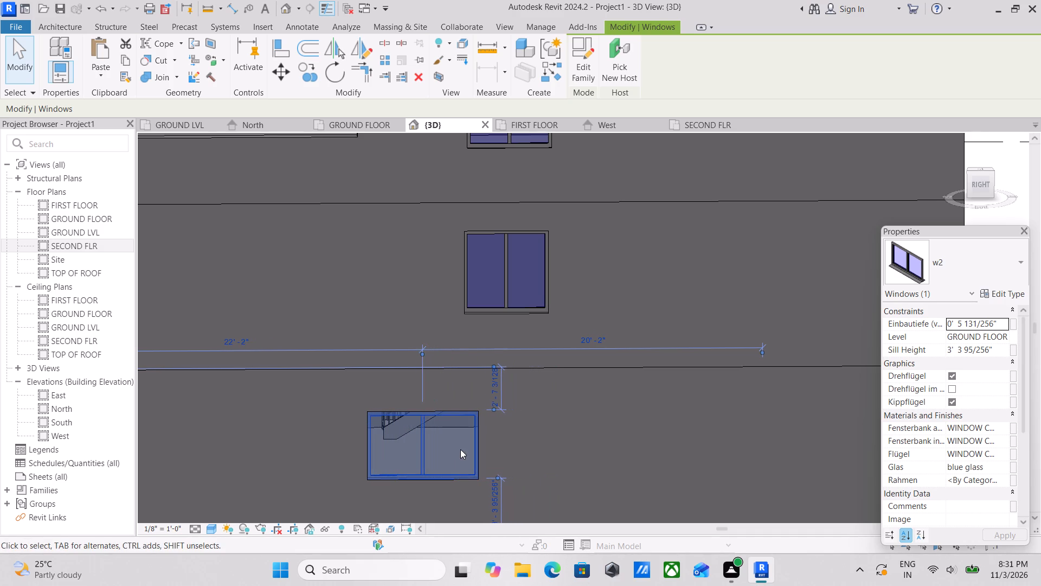
Nudge the ground-floor w2 window vertically to a sill height of 3' 5 95/256" and deselect it.
key("Up")
key("Up")
key("Up")
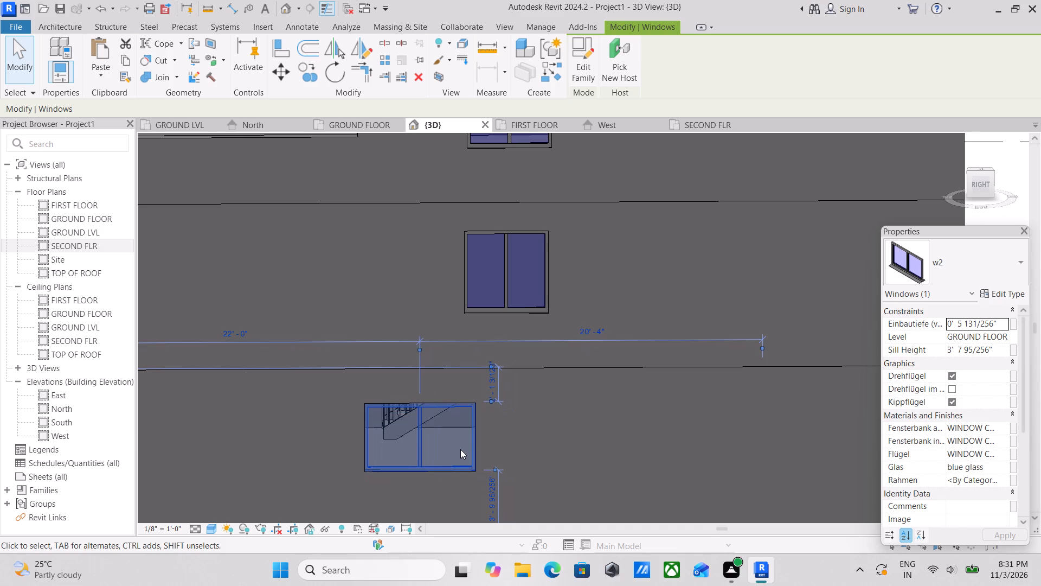
key("Down")
key("Down")
scroll(460, 449, "down", 9)
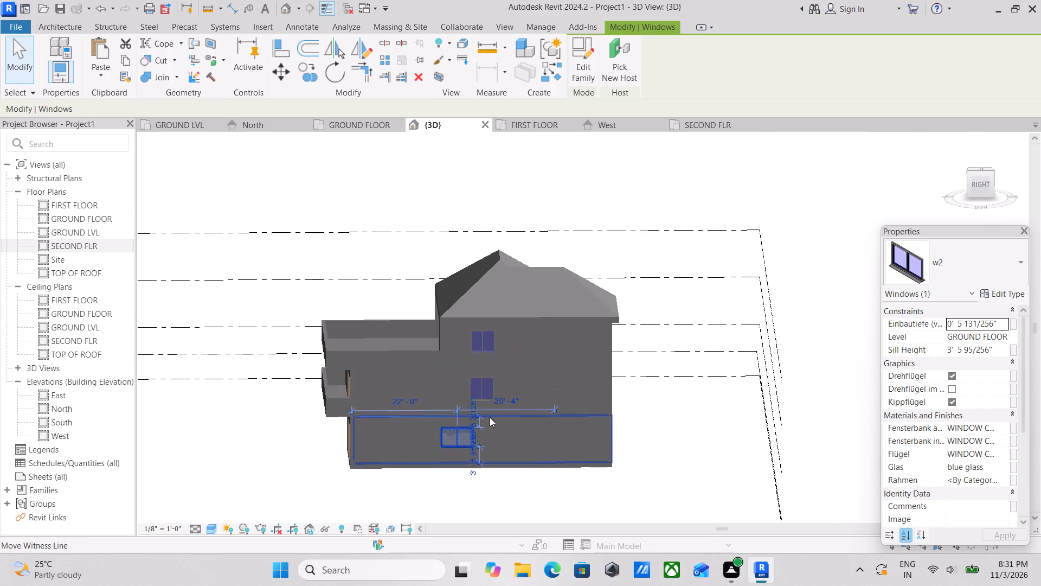
key("Escape")
Examine the building's facades, side windows, terraces and roof eaves in the 3D view.
scroll(513, 437, "up", 3)
scroll(515, 421, "down", 2)
middle_click_drag(491, 411, 639, 385)
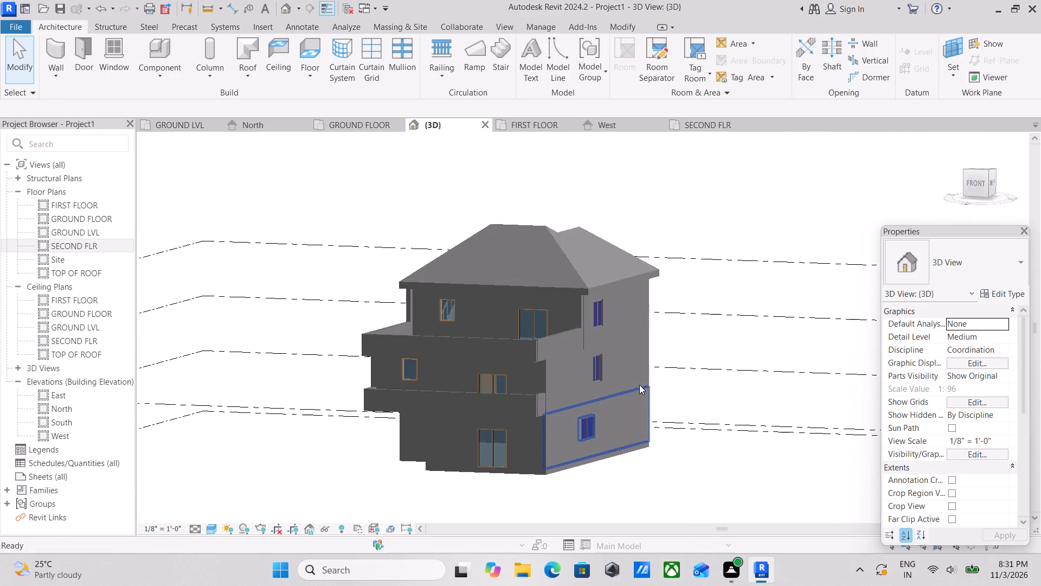
middle_click_drag(623, 411, 721, 430, "shift")
scroll(615, 393, "up", 3)
middle_click_drag(611, 393, 642, 414, "shift")
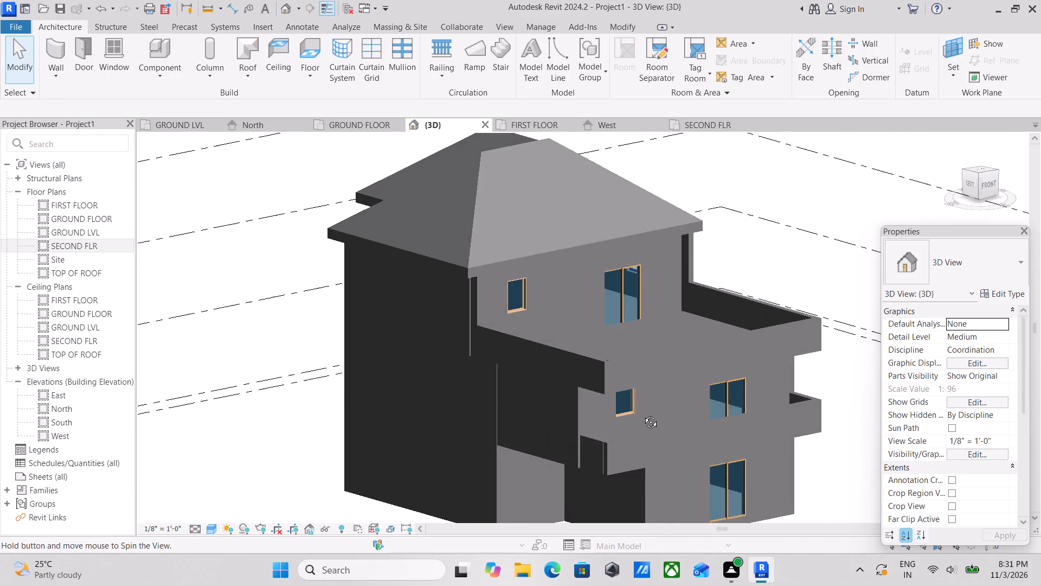
middle_click_drag(642, 414, 641, 414, "shift")
middle_click_drag(638, 414, 622, 345)
scroll(624, 364, "down", 1)
middle_click_drag(611, 377, 669, 392)
scroll(669, 392, "up", 2)
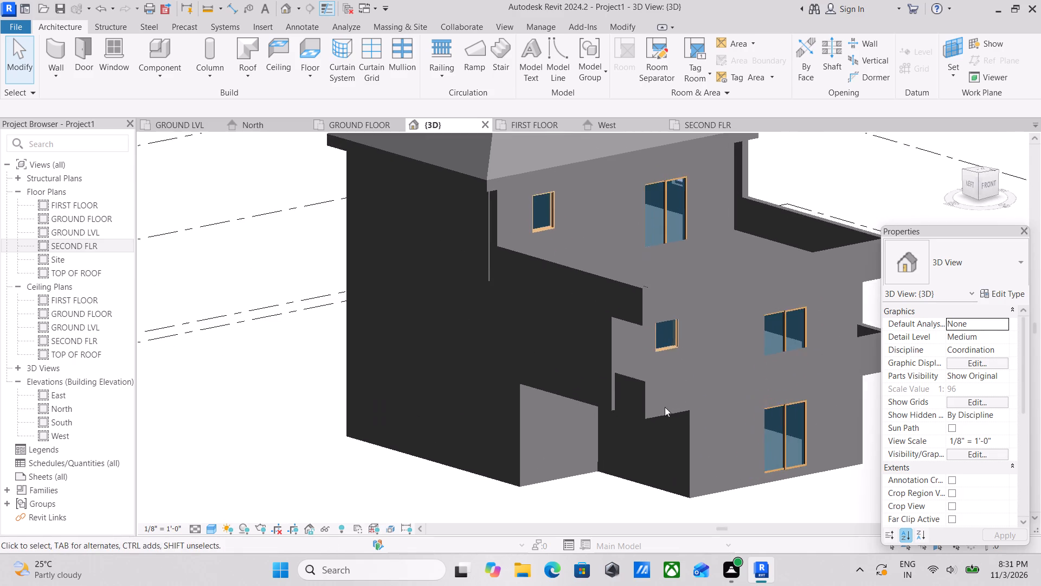
scroll(648, 415, "down", 3)
middle_click_drag(629, 410, 551, 351)
scroll(562, 373, "down", 3)
scroll(565, 379, "up", 3)
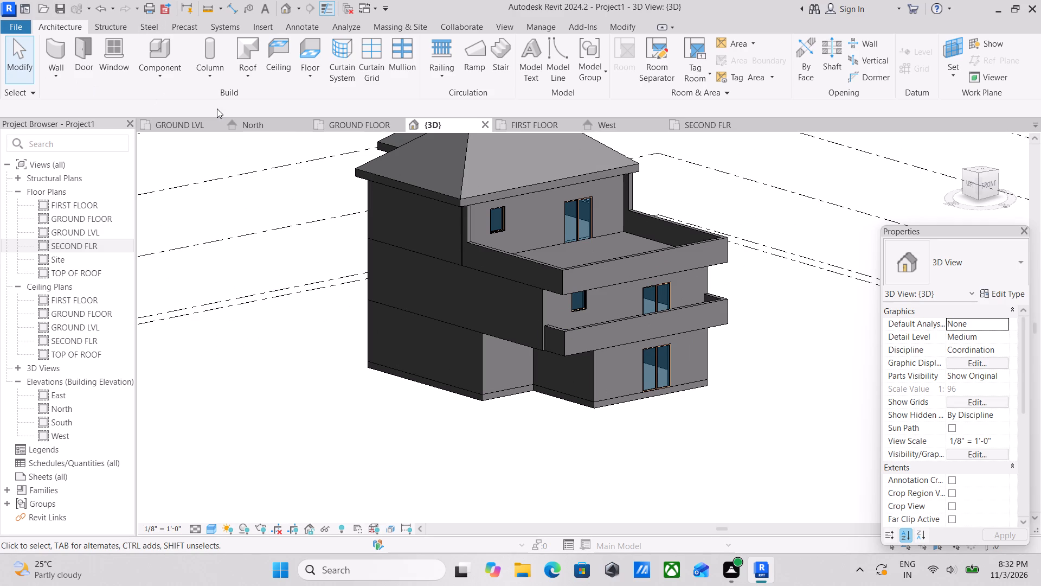
scroll(217, 109, "up", 5)
scroll(324, 171, "up", 2)
scroll(480, 263, "up", 4)
middle_click_drag(485, 246, 288, 428)
scroll(272, 437, "up", 1)
scroll(481, 386, "up", 2)
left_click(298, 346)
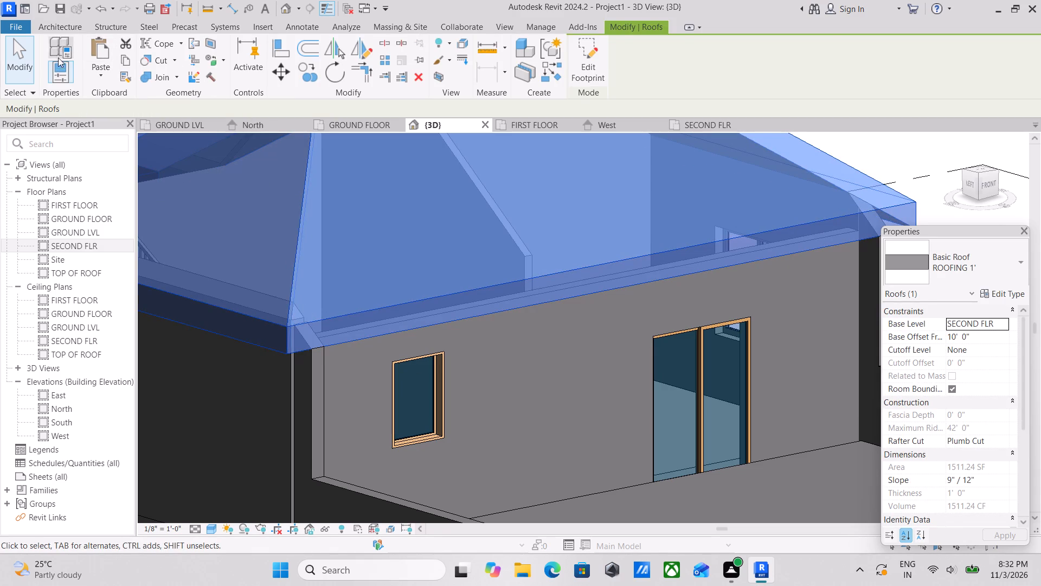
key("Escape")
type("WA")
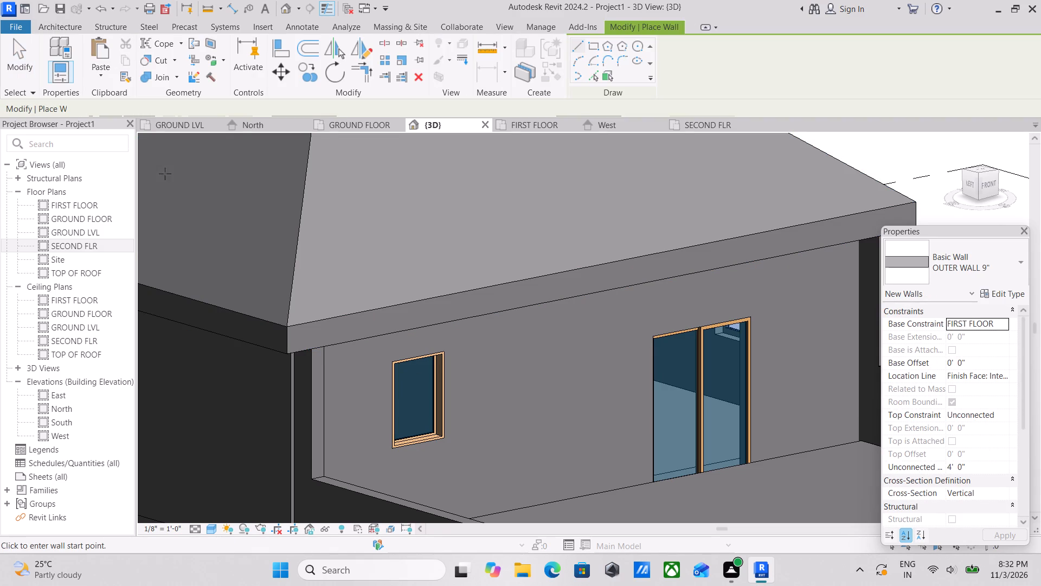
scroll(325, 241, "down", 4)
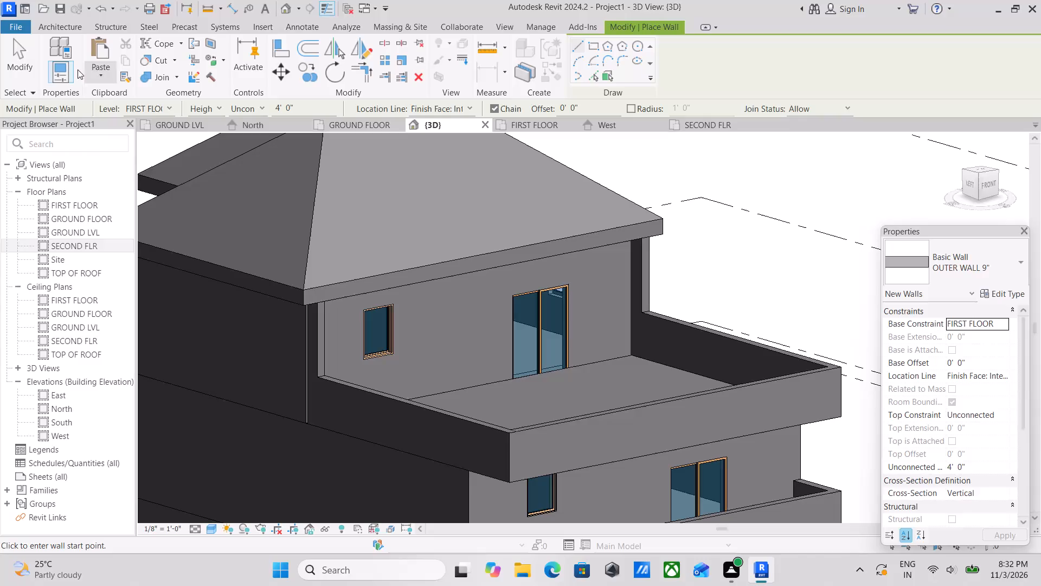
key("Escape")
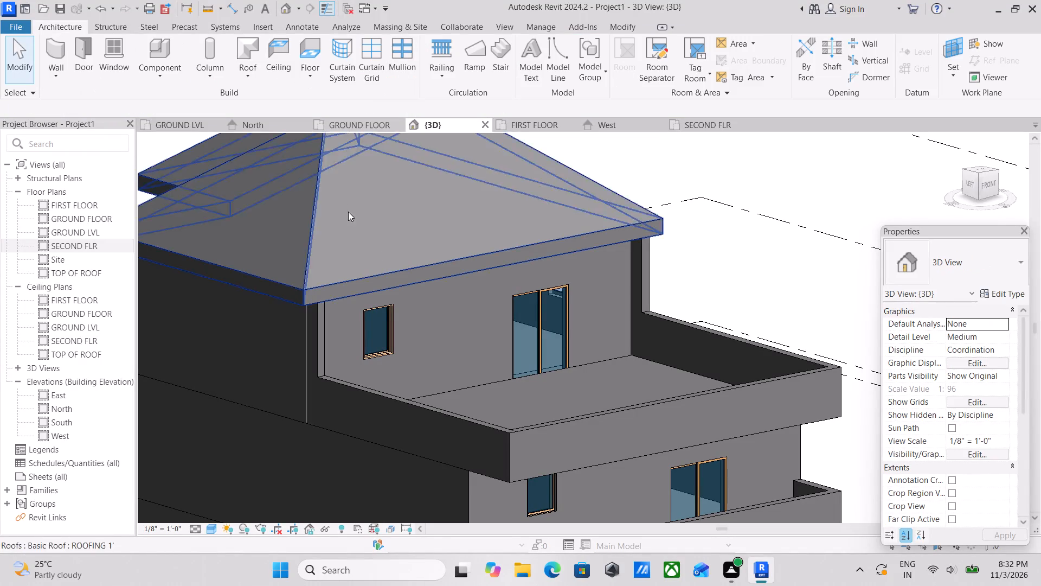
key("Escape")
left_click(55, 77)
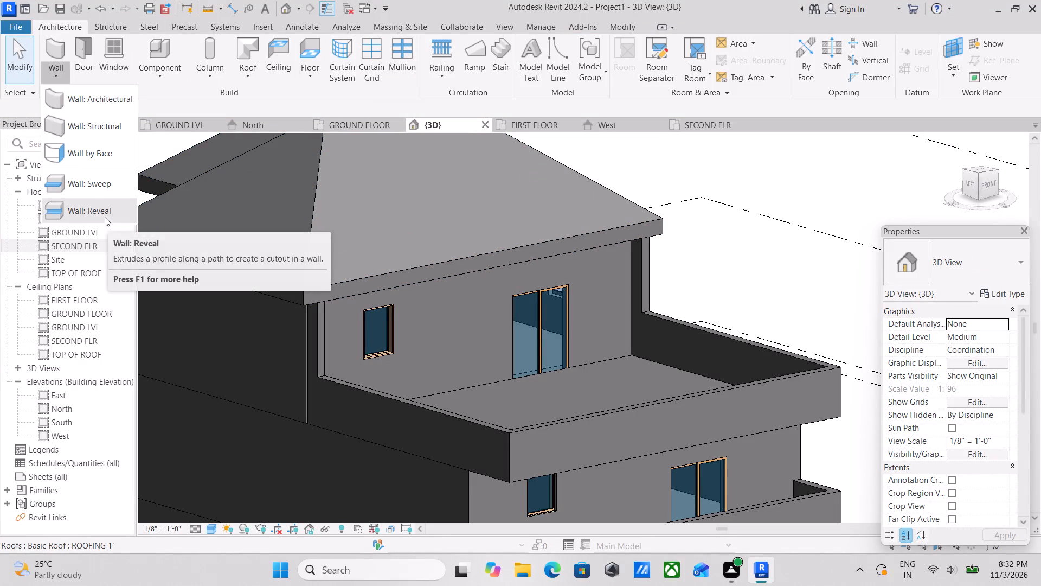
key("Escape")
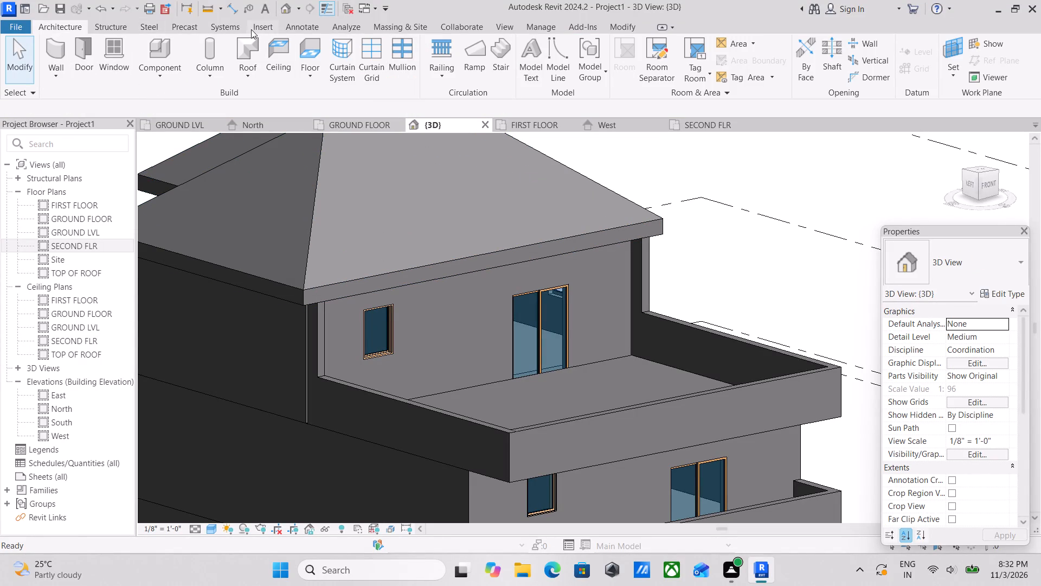
Start a roof soffit boundary sketch on the TOP OF ROOF level.
left_click(250, 76)
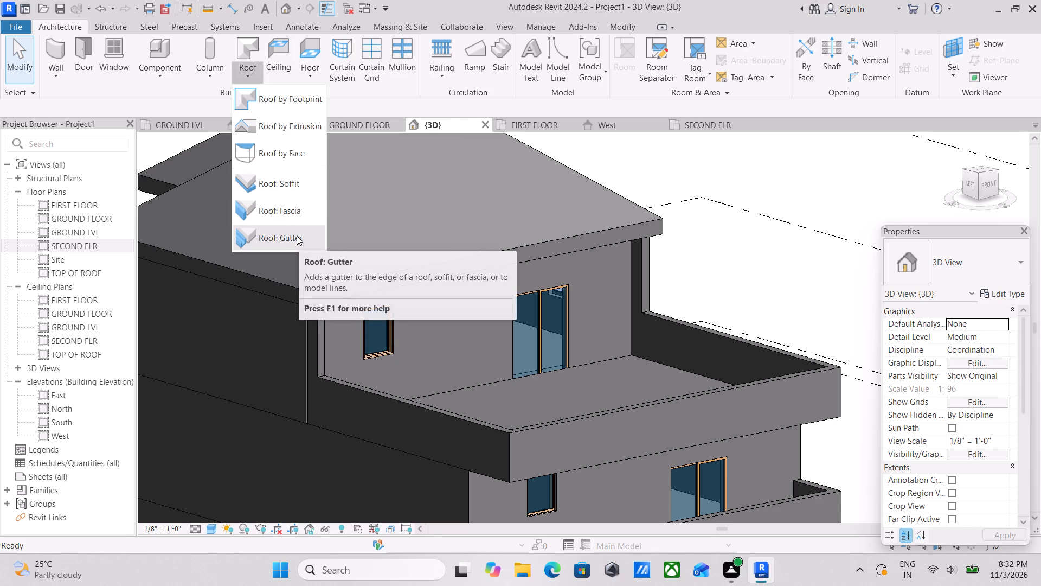
left_click(285, 181)
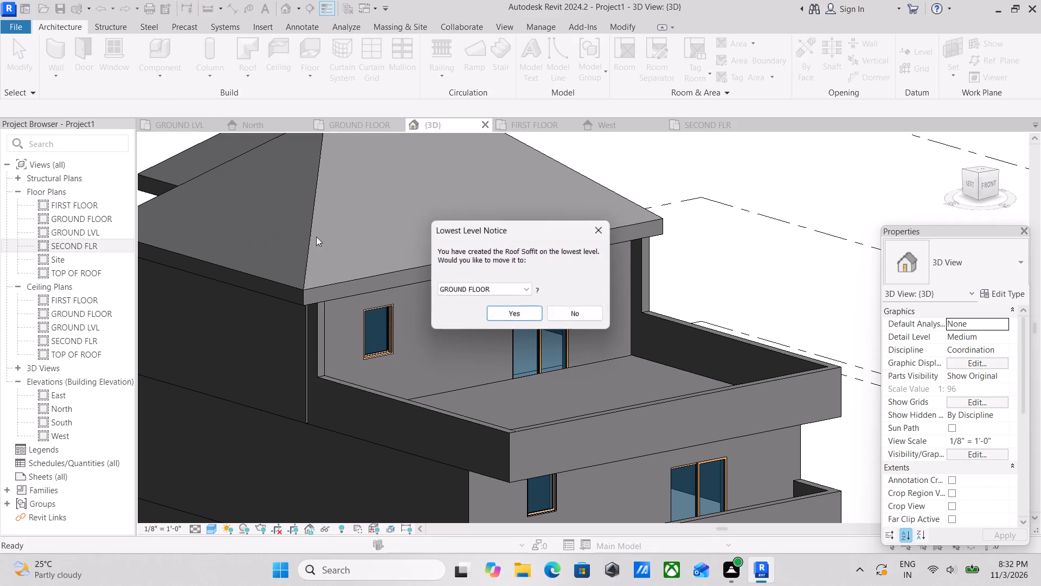
left_click(485, 290)
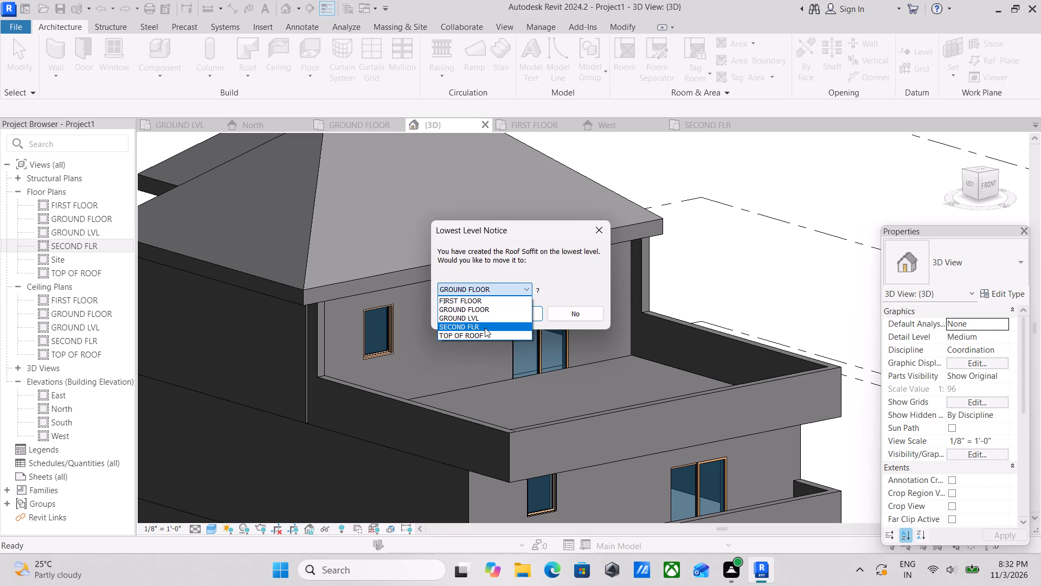
left_click(483, 335)
left_click(507, 317)
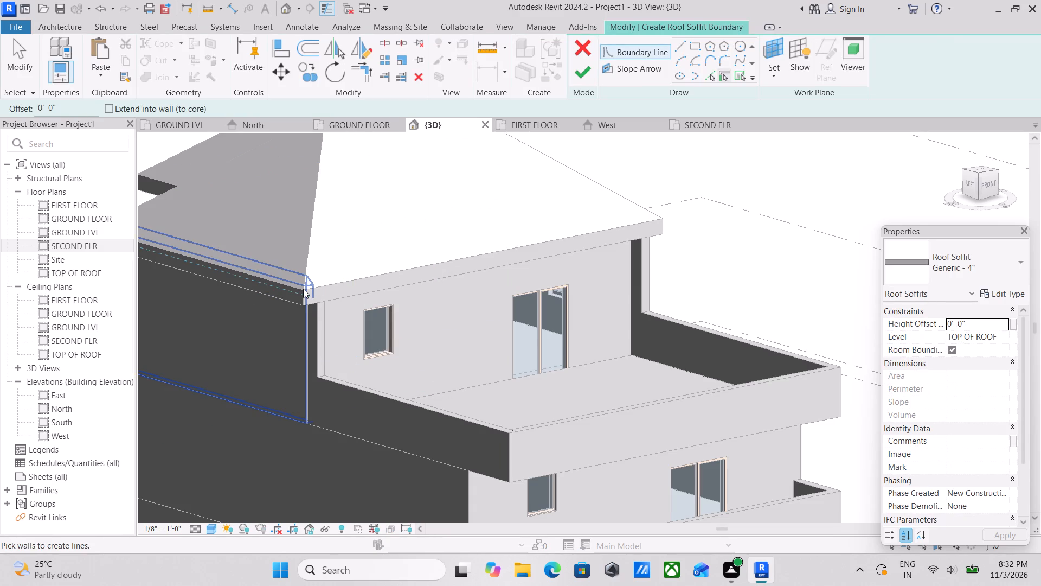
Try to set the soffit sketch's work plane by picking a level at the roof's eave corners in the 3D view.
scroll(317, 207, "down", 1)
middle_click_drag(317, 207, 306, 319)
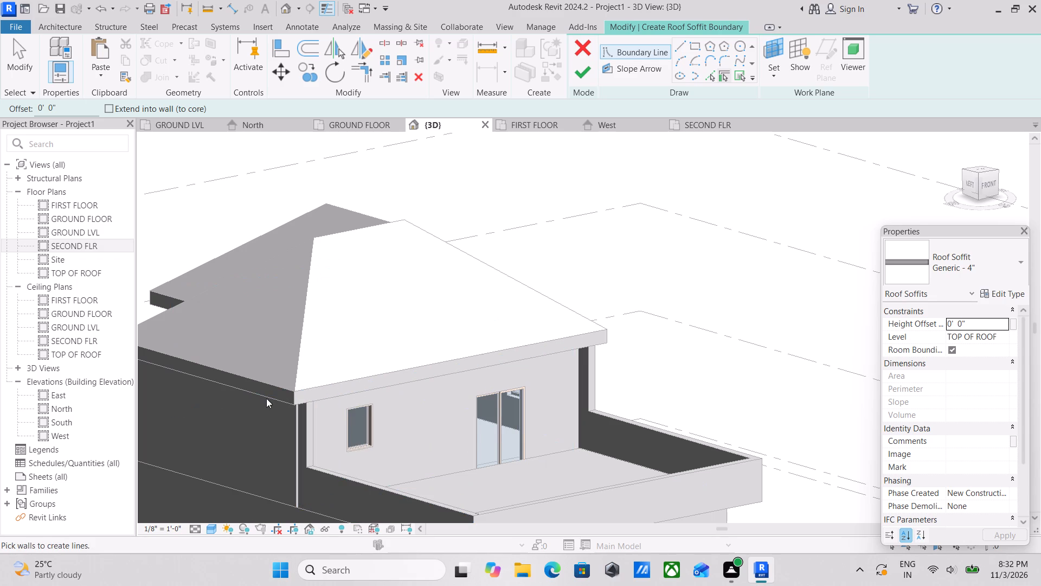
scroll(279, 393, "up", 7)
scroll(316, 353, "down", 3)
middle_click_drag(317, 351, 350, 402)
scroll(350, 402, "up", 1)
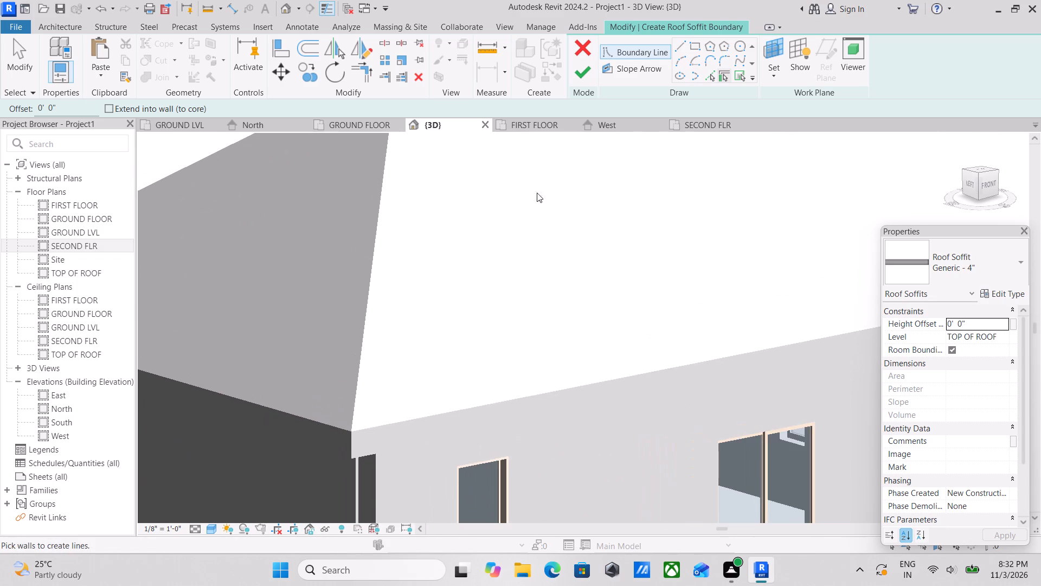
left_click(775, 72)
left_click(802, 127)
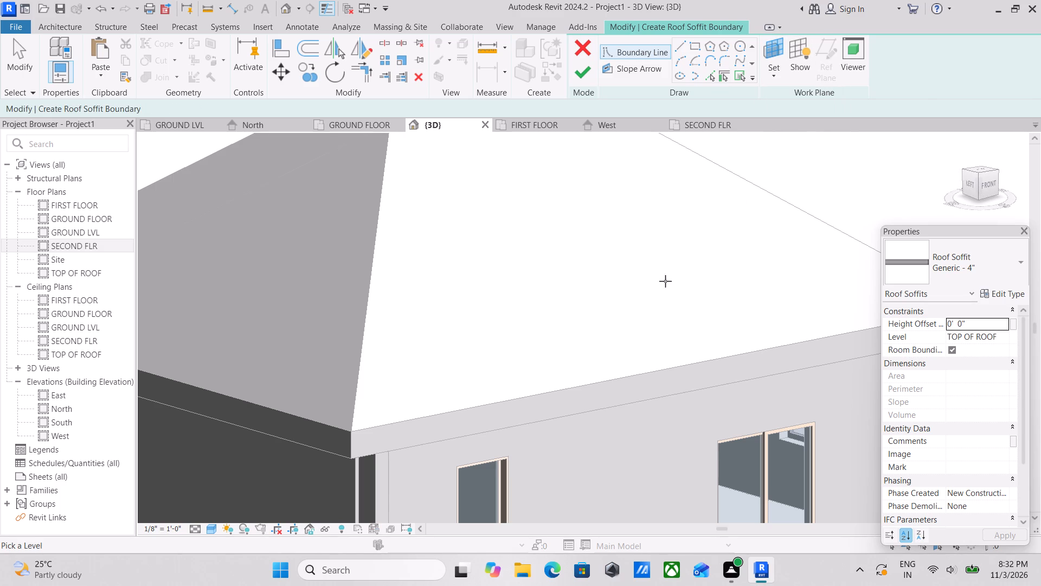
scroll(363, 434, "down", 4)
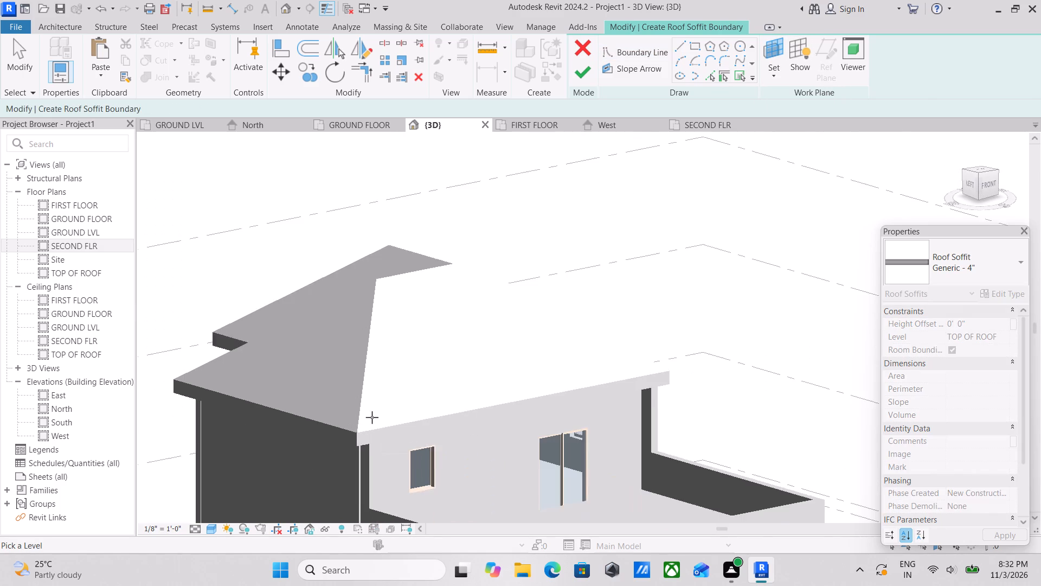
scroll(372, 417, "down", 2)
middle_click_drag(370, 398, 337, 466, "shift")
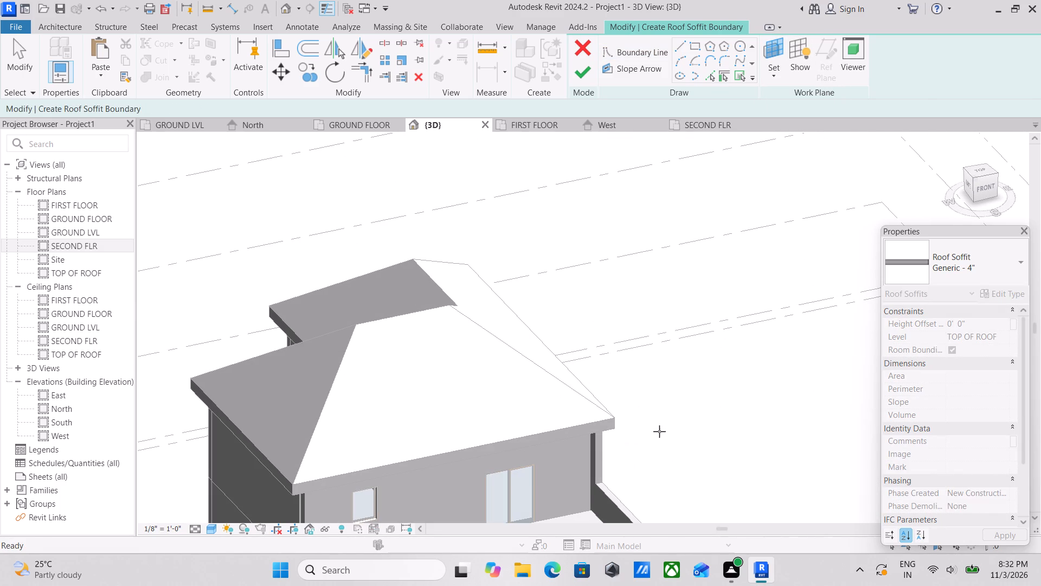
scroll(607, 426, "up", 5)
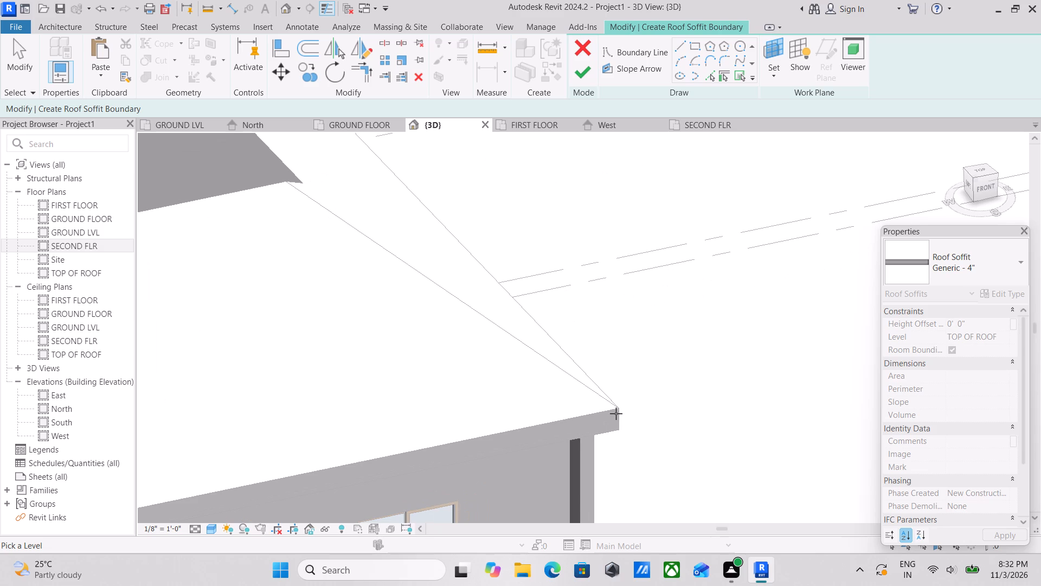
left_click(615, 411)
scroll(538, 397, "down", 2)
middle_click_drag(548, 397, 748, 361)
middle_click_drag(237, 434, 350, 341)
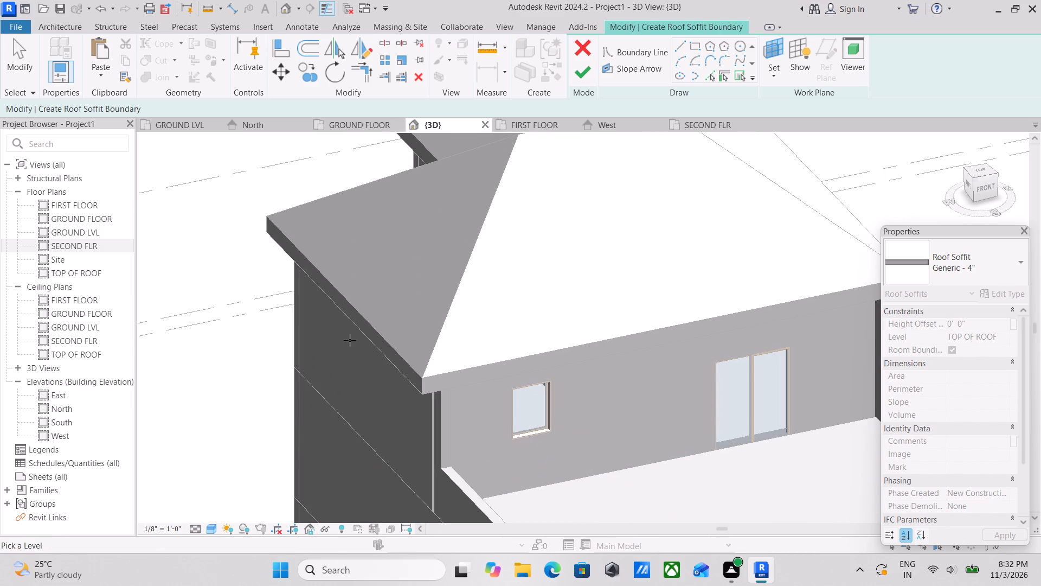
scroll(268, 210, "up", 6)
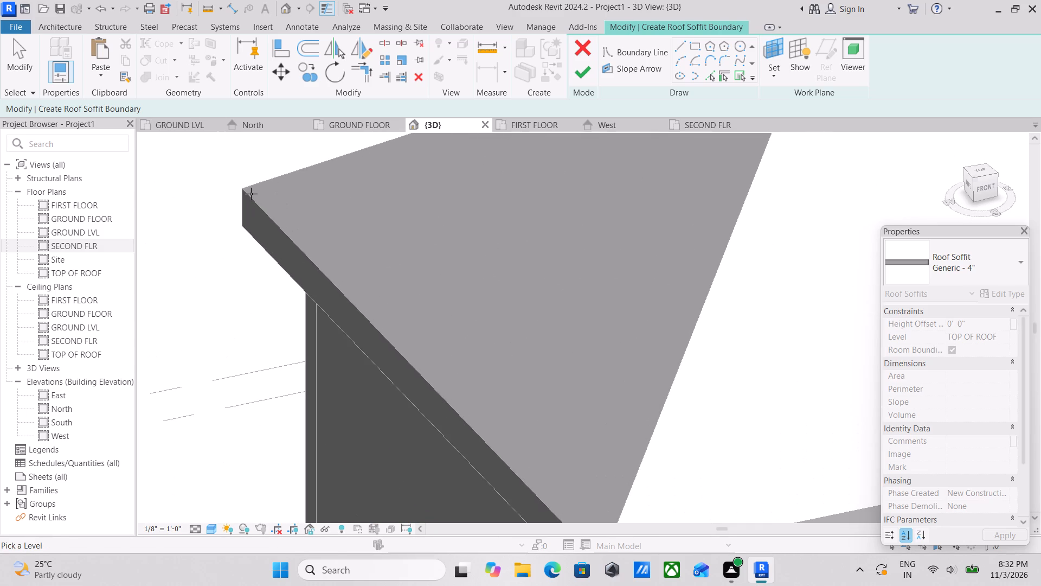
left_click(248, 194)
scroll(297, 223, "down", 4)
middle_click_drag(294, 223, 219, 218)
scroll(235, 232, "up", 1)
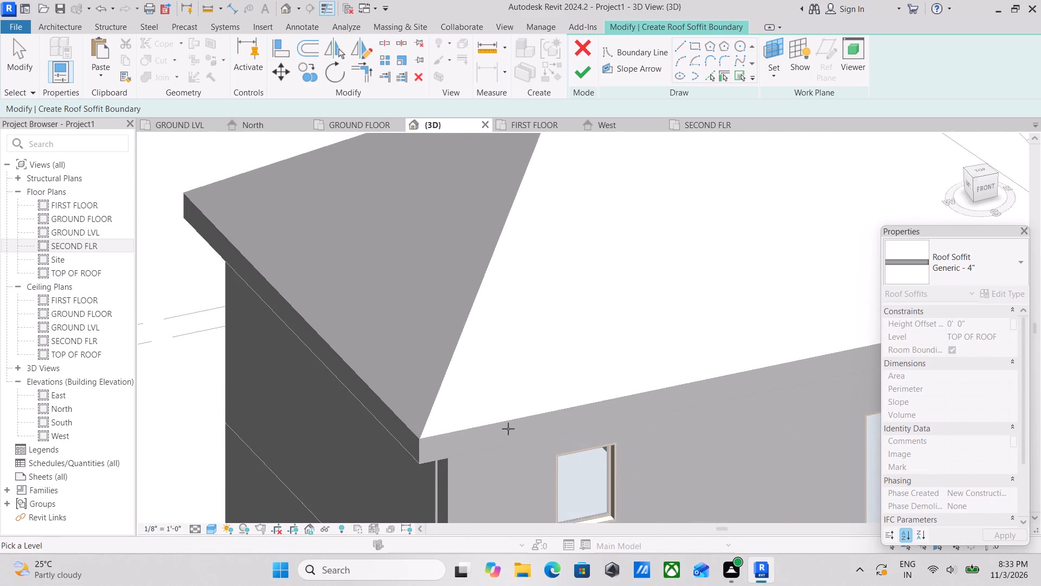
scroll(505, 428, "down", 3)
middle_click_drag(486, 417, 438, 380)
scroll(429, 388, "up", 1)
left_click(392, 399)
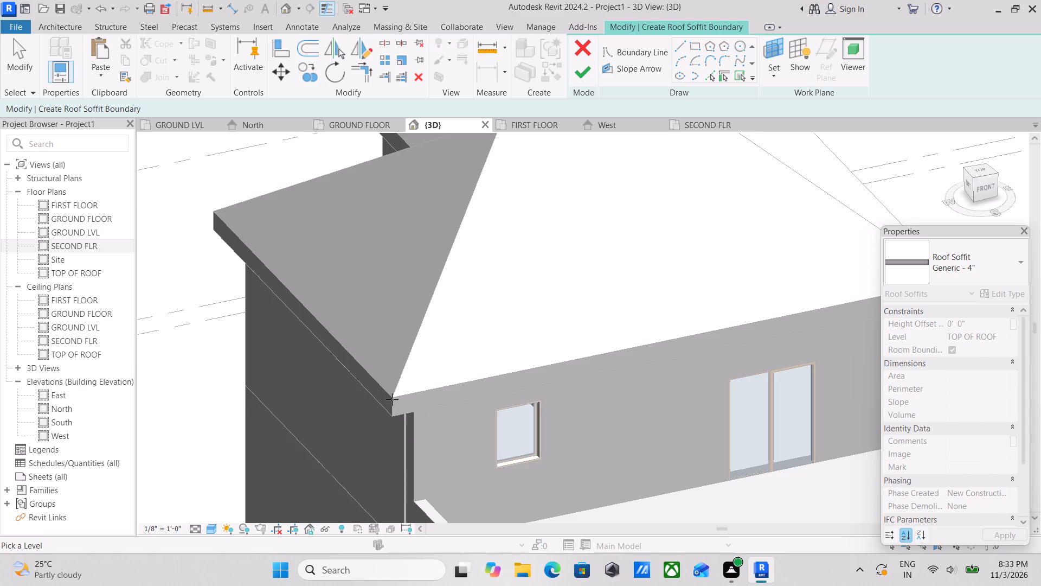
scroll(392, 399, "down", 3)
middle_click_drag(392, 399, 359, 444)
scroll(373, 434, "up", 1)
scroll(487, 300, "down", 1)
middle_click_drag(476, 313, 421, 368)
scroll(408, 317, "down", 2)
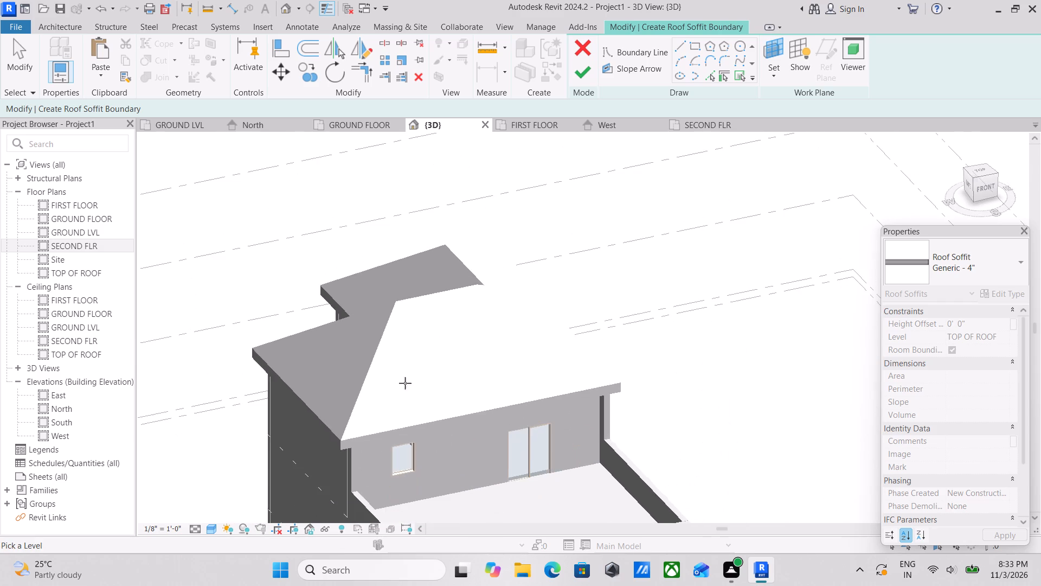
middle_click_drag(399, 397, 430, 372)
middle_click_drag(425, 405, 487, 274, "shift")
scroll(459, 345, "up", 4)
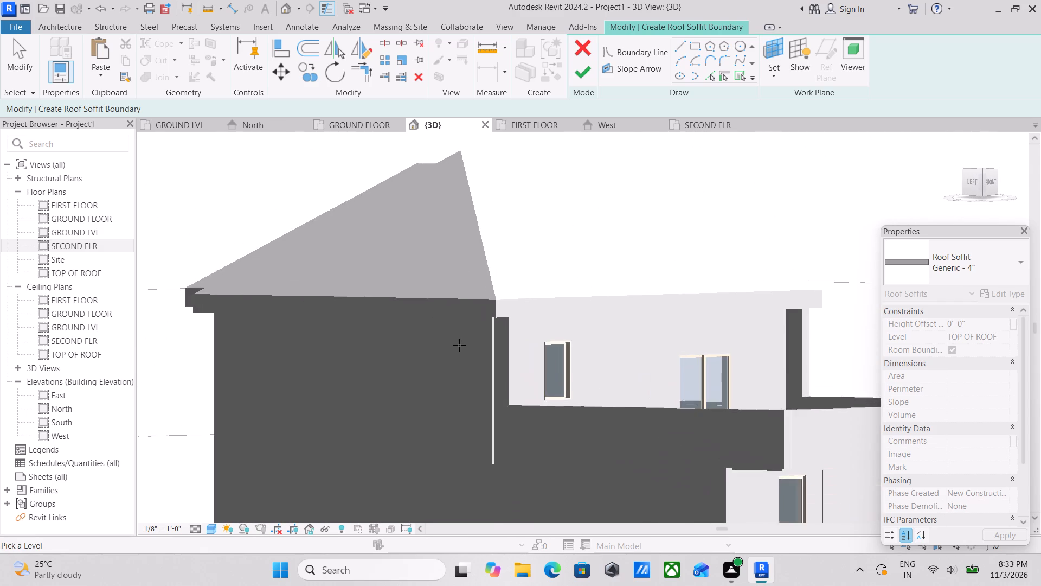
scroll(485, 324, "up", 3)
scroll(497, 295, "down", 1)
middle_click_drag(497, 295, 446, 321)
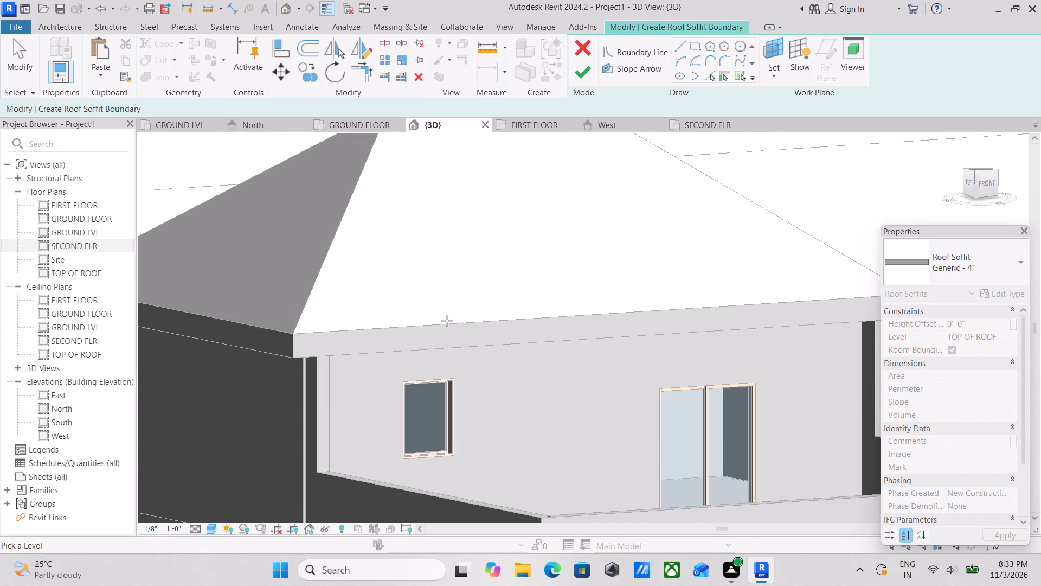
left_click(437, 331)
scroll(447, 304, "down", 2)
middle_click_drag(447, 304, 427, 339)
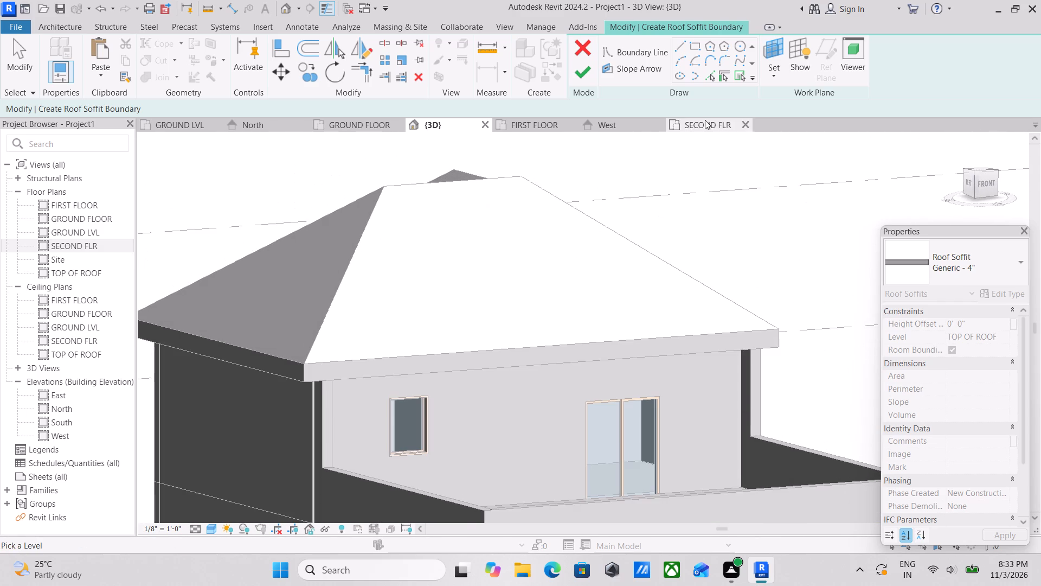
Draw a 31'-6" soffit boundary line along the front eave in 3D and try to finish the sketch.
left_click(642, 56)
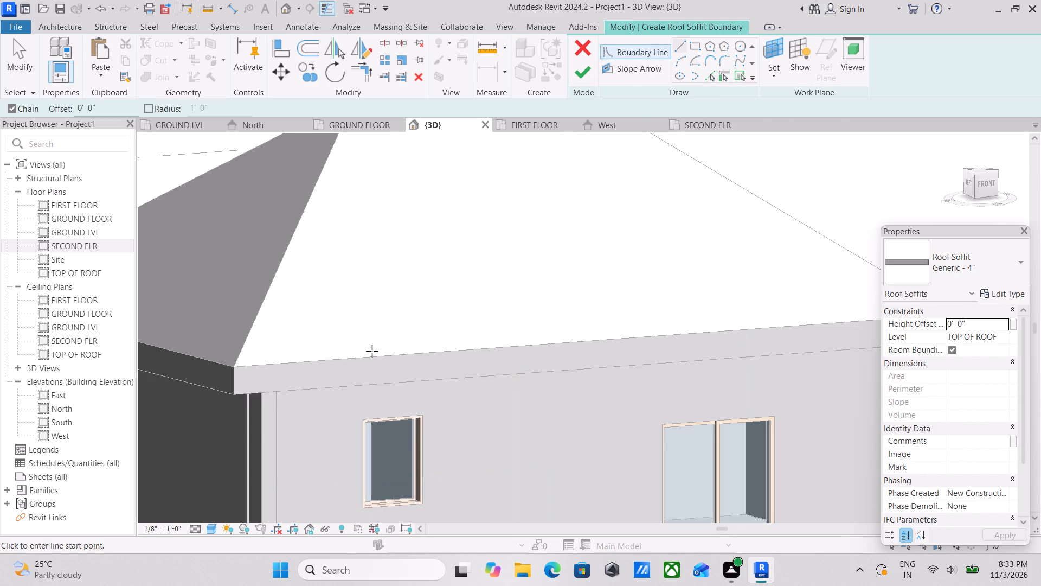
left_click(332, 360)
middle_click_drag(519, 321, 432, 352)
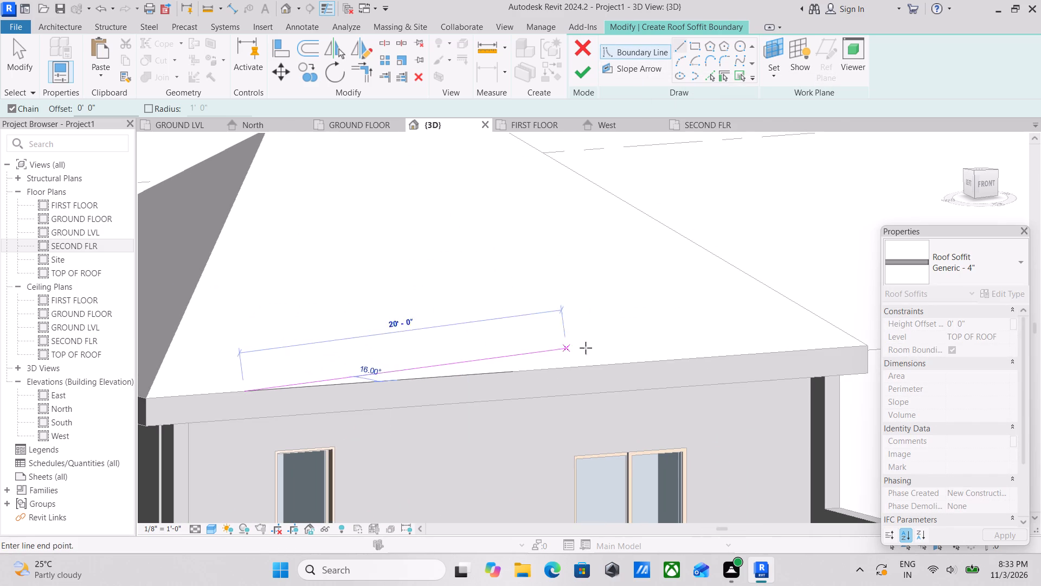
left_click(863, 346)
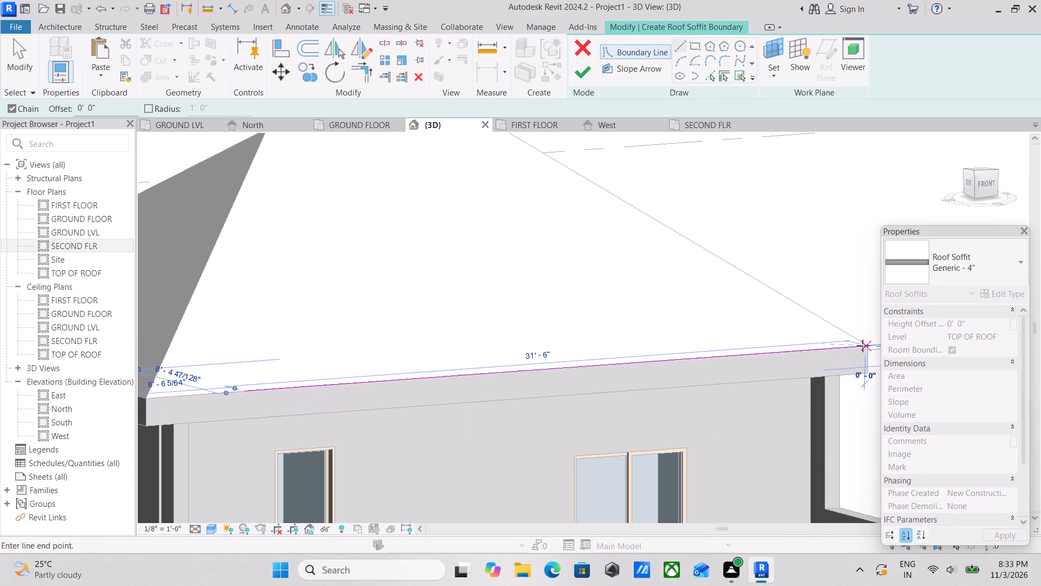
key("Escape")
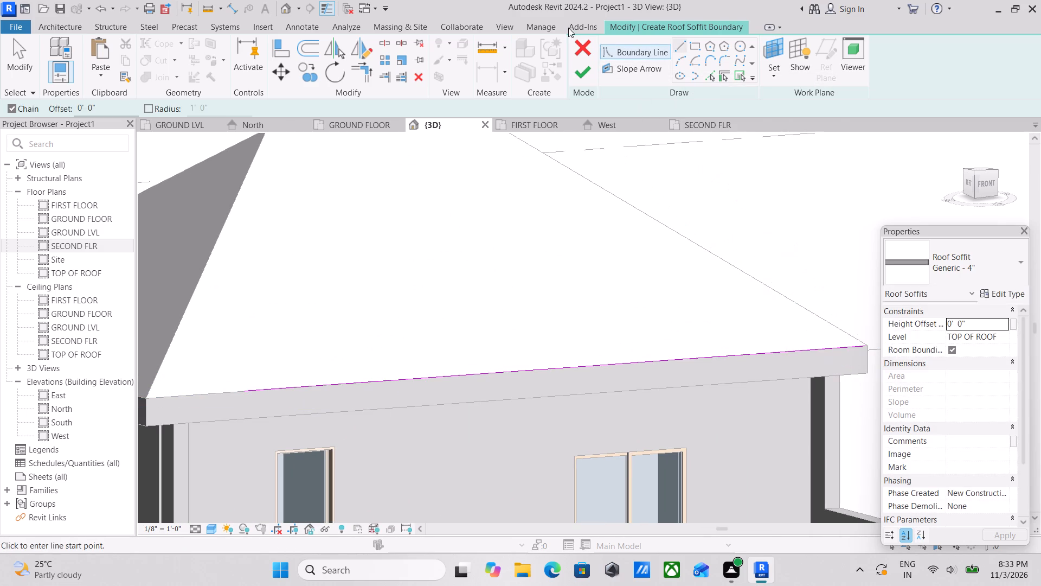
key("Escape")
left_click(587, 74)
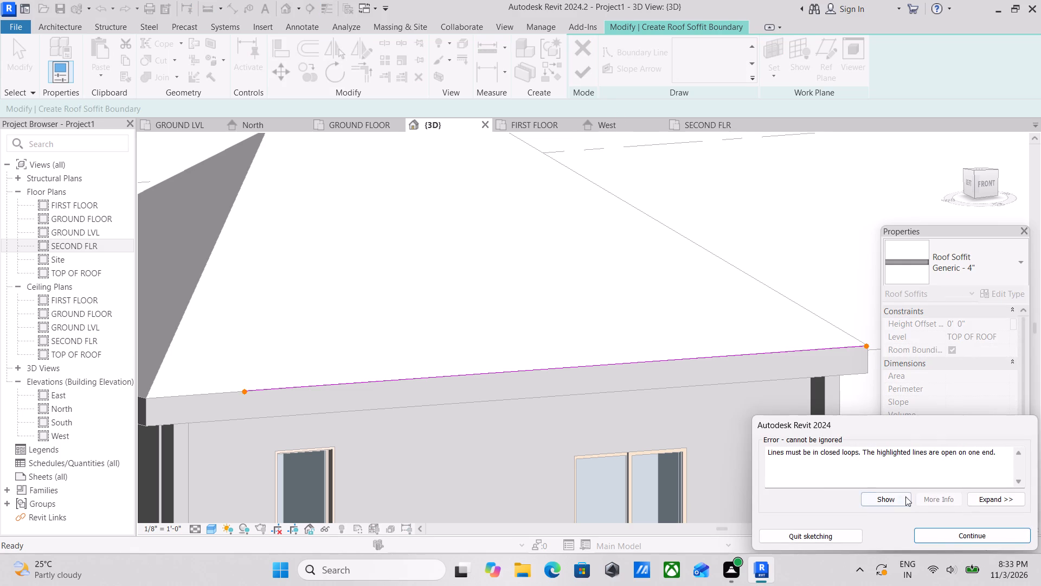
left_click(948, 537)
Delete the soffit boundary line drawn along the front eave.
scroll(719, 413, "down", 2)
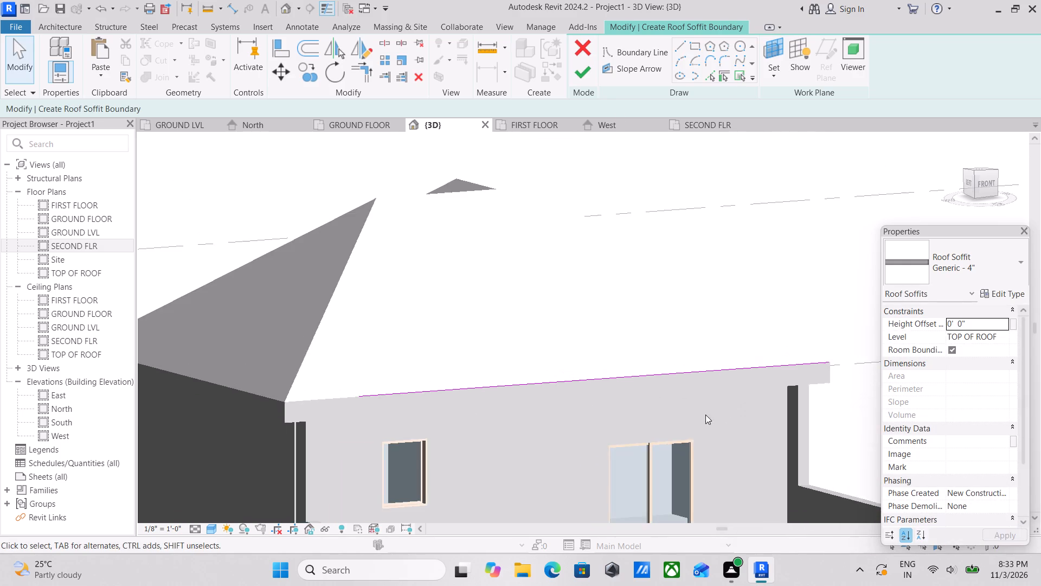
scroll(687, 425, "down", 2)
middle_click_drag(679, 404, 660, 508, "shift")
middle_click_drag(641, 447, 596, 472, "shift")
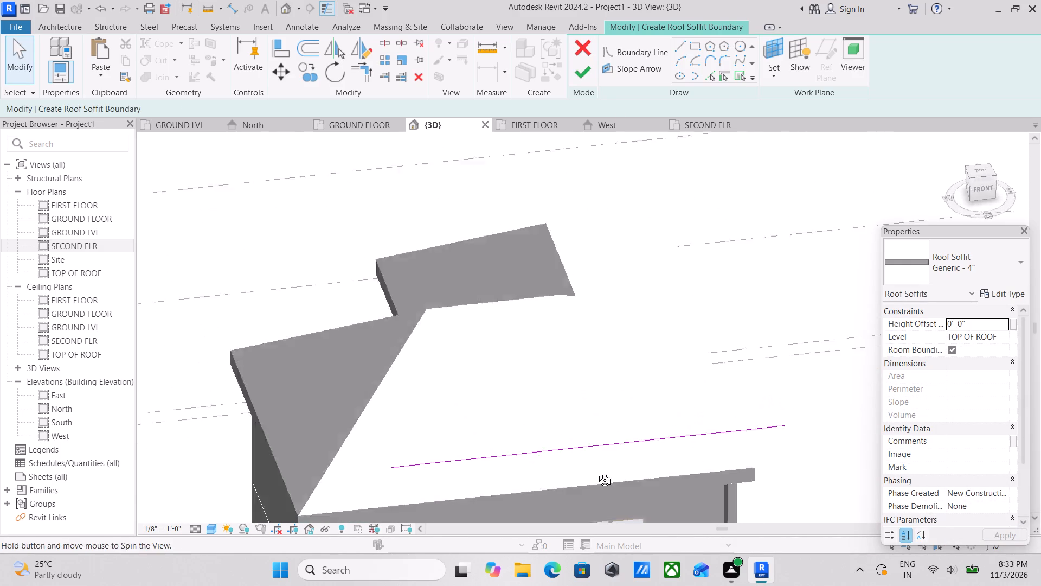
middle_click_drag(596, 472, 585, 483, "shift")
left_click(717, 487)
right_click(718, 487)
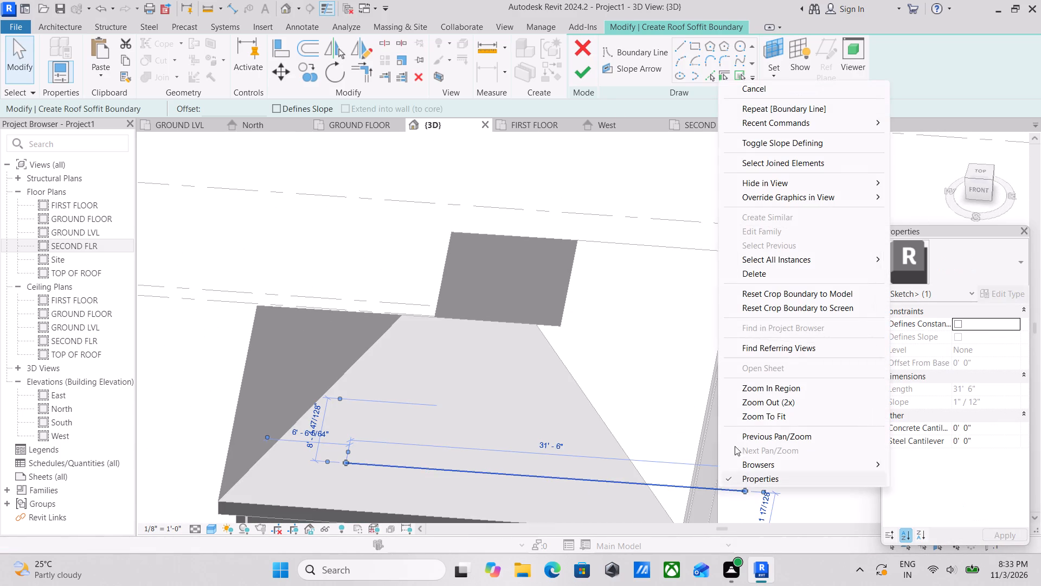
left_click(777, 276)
In the SECOND FLR plan, sketch chained soffit boundary lines along the outer faces of the north and east exterior walls.
scroll(614, 368, "down", 2)
middle_click_drag(612, 367, 669, 296)
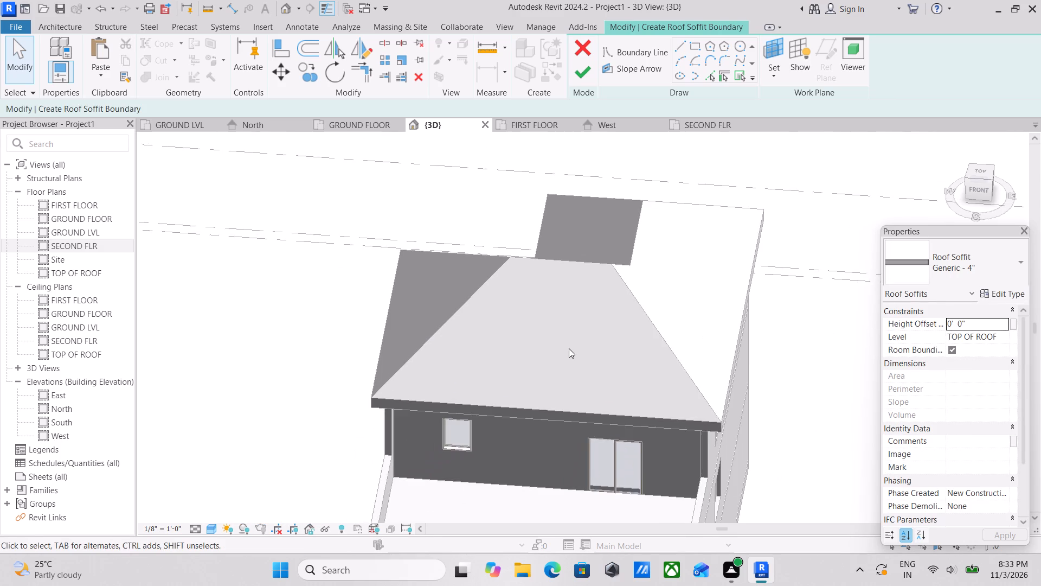
scroll(569, 348, "down", 2)
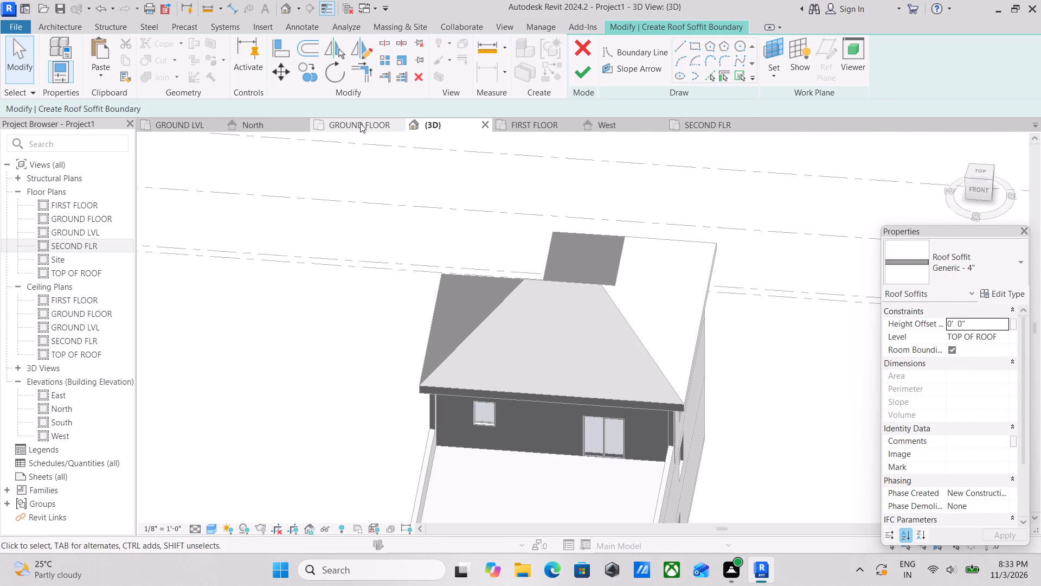
left_click(698, 123)
scroll(575, 285, "up", 2)
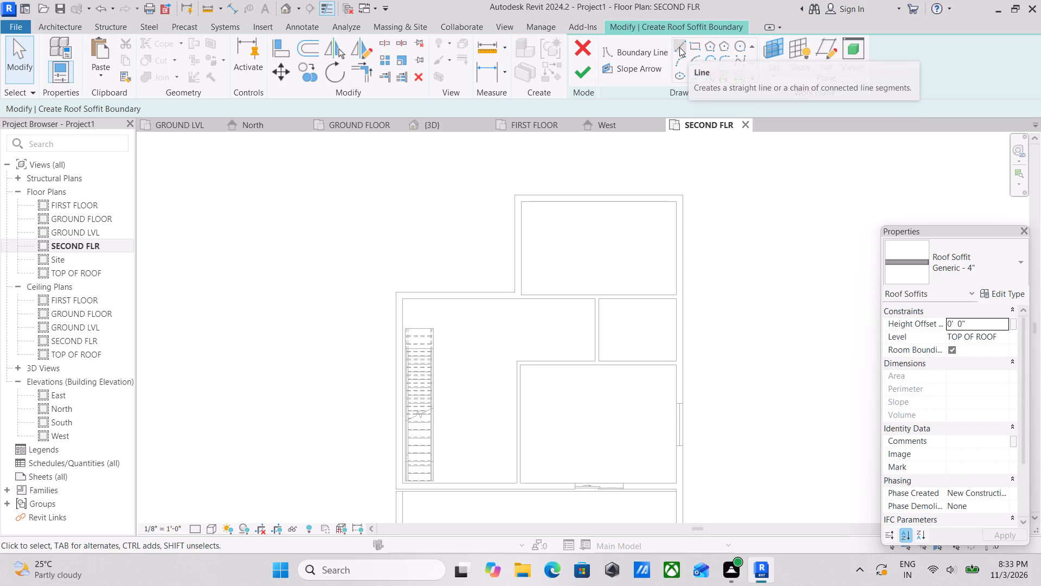
left_click(661, 50)
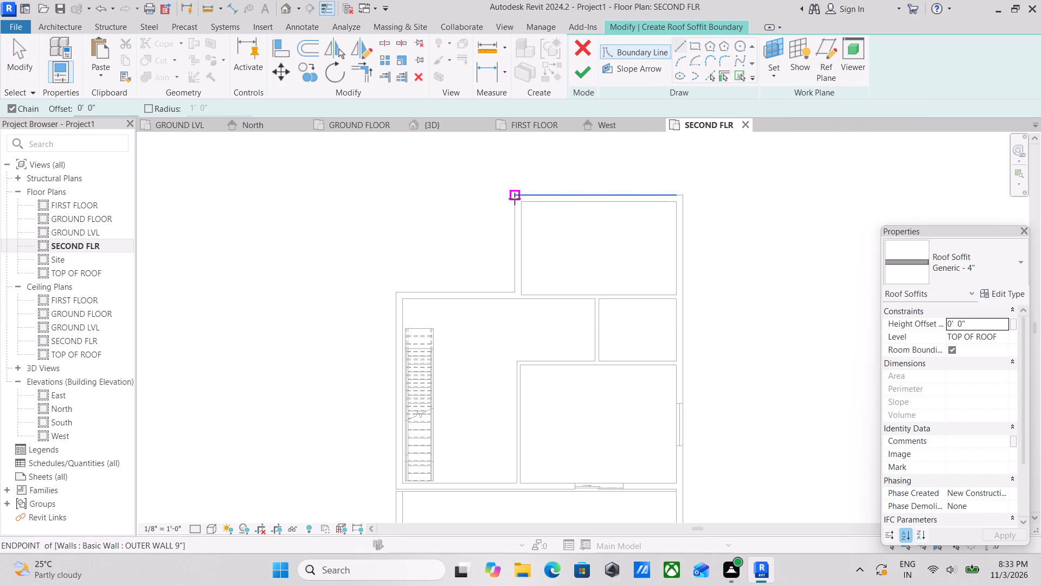
left_click(518, 193)
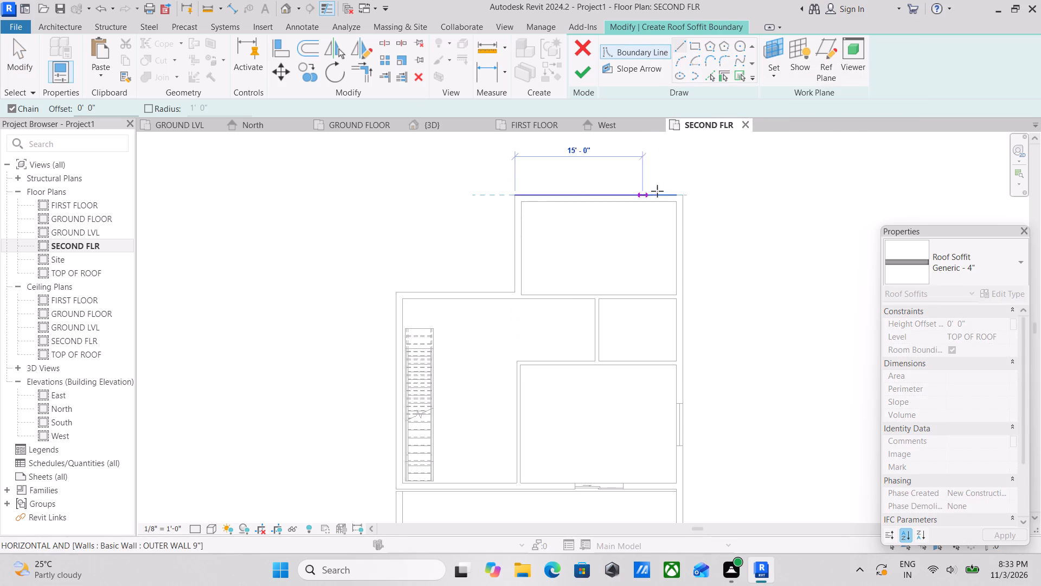
left_click(685, 193)
middle_click_drag(685, 267, 679, 142)
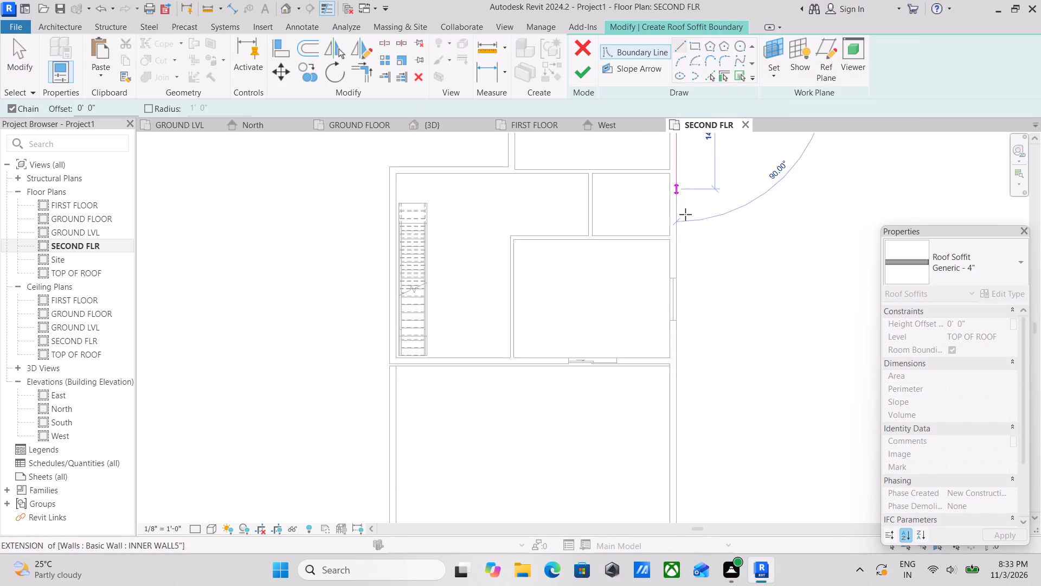
left_click(682, 367)
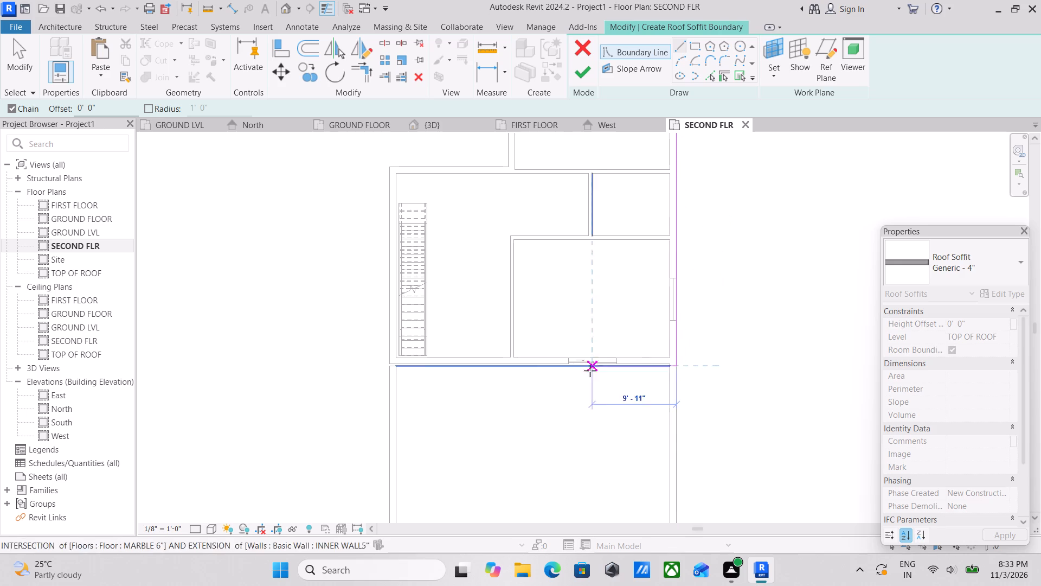
Sketch a soffit boundary line about 34' long along the terrace-side exterior wall, from its west corner to the east boundary line.
scroll(392, 365, "up", 4)
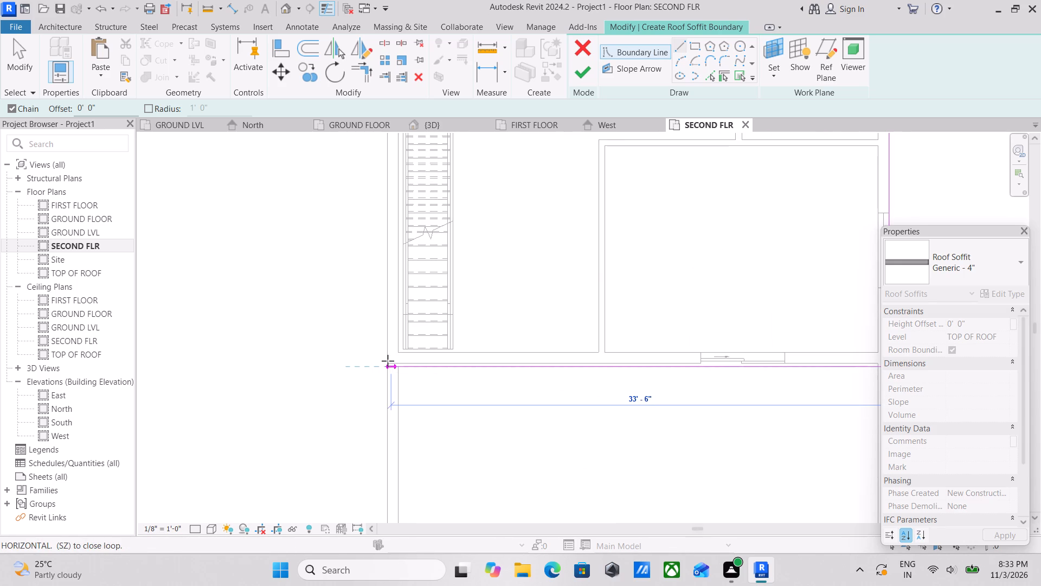
scroll(388, 361, "up", 3)
key("Escape")
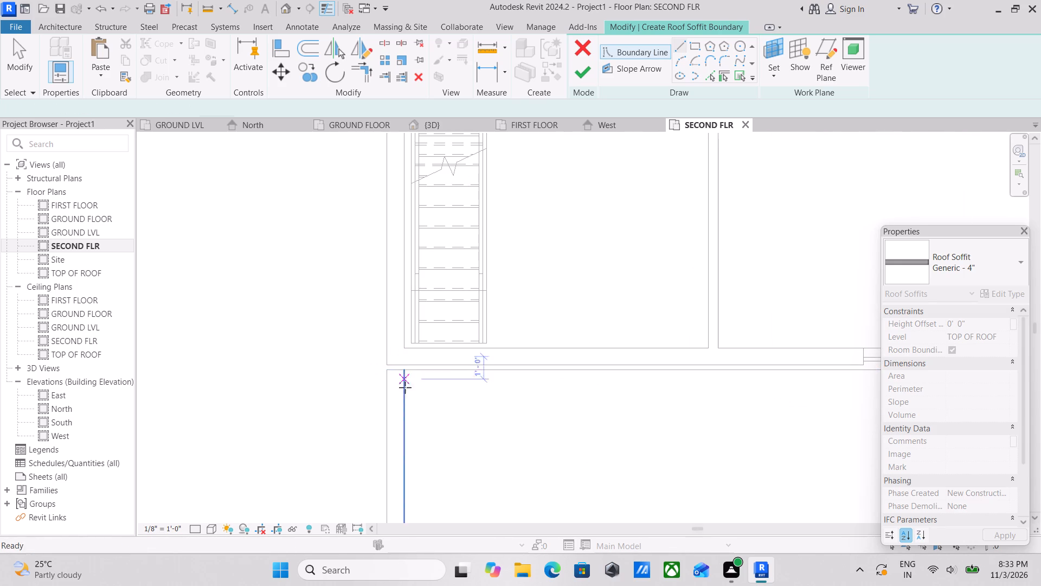
left_click_drag(389, 364, 395, 364)
middle_click_drag(637, 353, 532, 381)
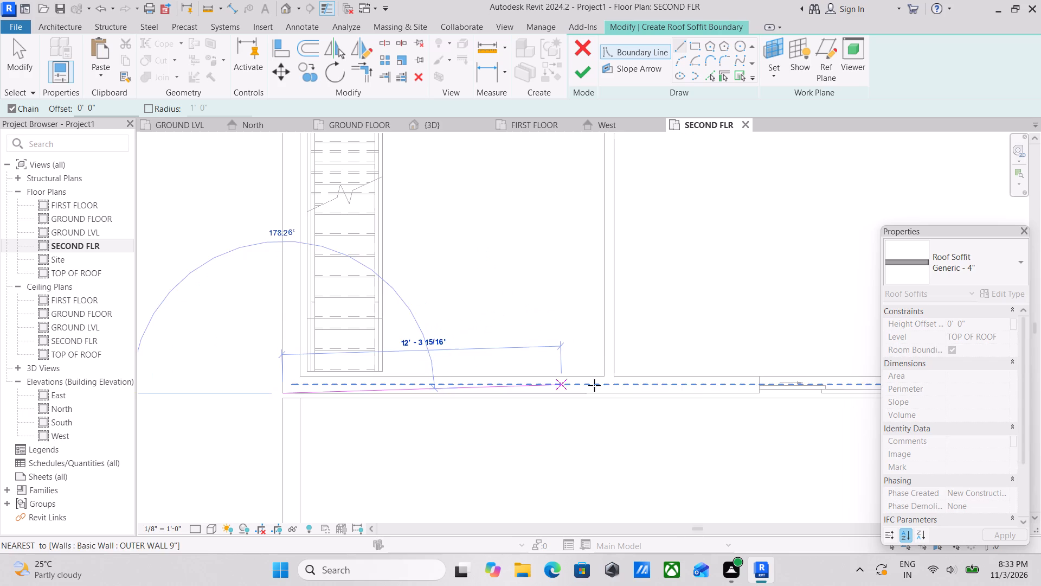
middle_click_drag(698, 386, 361, 418)
scroll(745, 388, "down", 1)
middle_click_drag(724, 392, 617, 397)
scroll(618, 398, "up", 1)
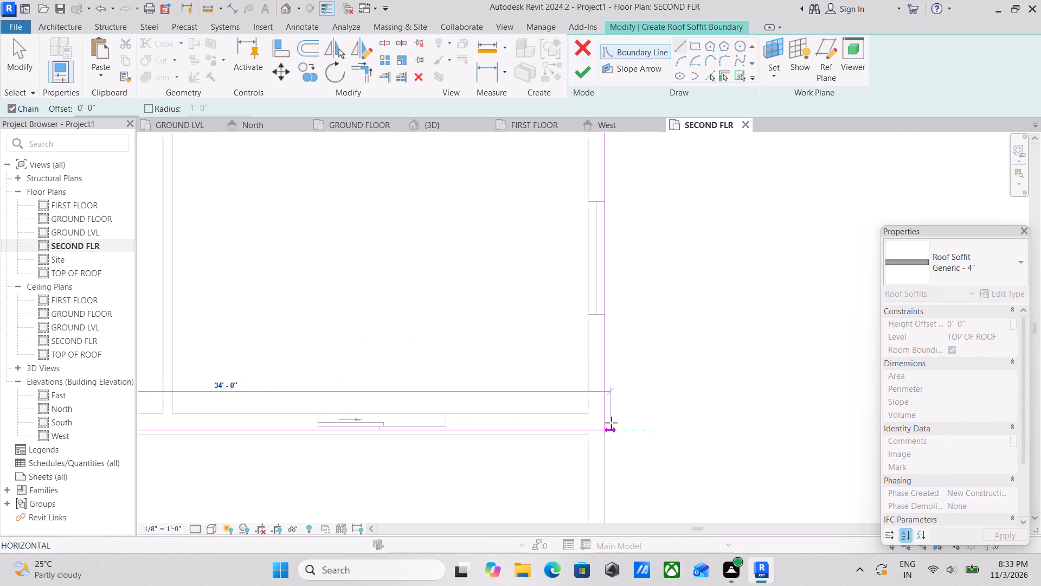
left_click(608, 421)
middle_click_drag(628, 237, 586, 499)
middle_click_drag(601, 304, 600, 539)
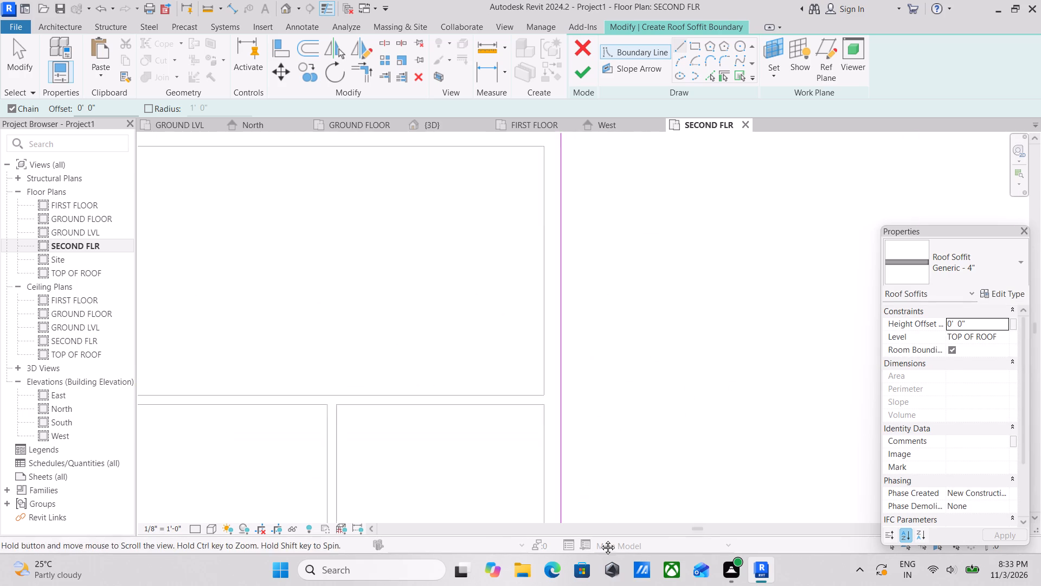
middle_click_drag(600, 539, 600, 541)
scroll(615, 488, "down", 2)
key("Escape")
scroll(702, 473, "down", 3)
middle_click_drag(711, 449, 804, 280)
scroll(469, 312, "down", 1)
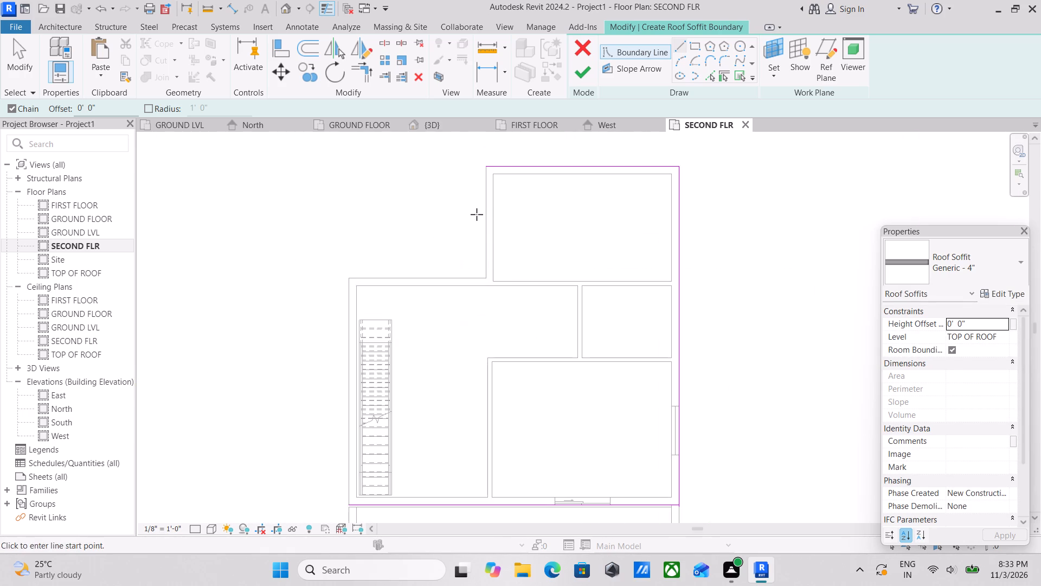
Sketch chained soffit boundary lines down the northwest wing's wall about 11', along the 14'-0" recessed wall, and down the west wall to the terrace side.
middle_click_drag(483, 230, 498, 294)
scroll(507, 241, "up", 7)
left_click(499, 217)
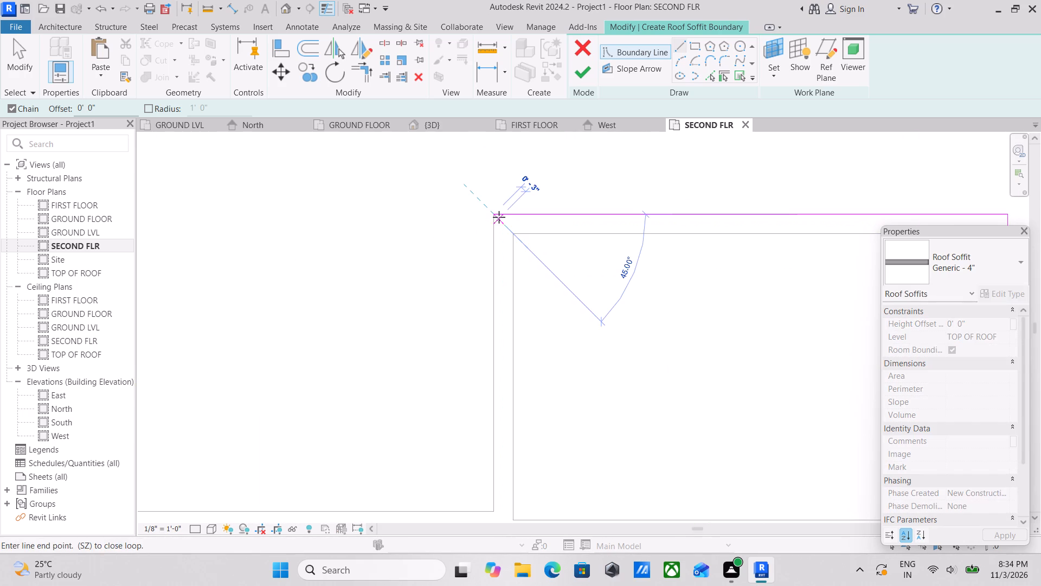
middle_click_drag(501, 219, 527, 80)
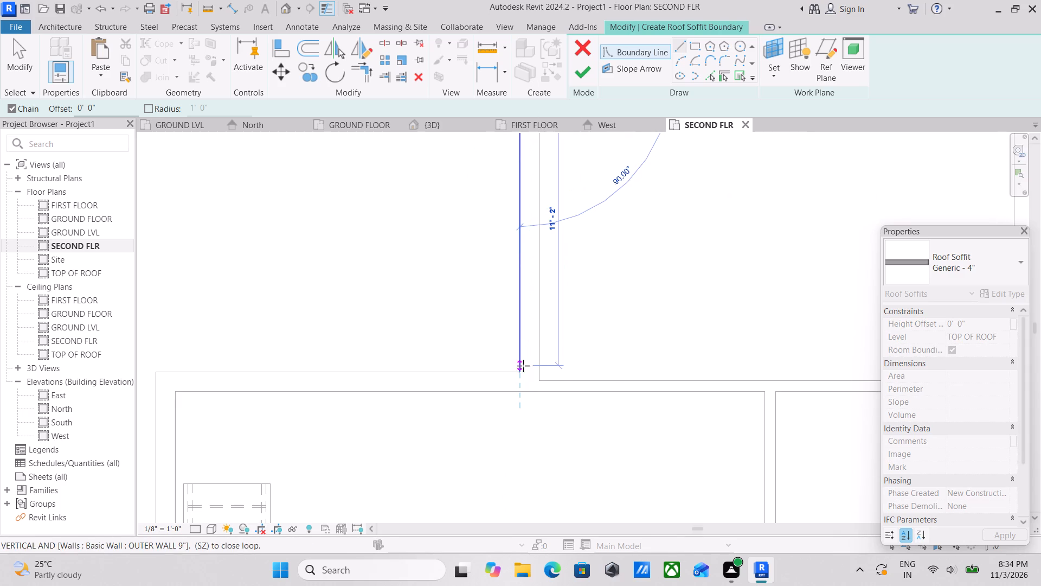
left_click(522, 367)
middle_click_drag(338, 342, 621, 290)
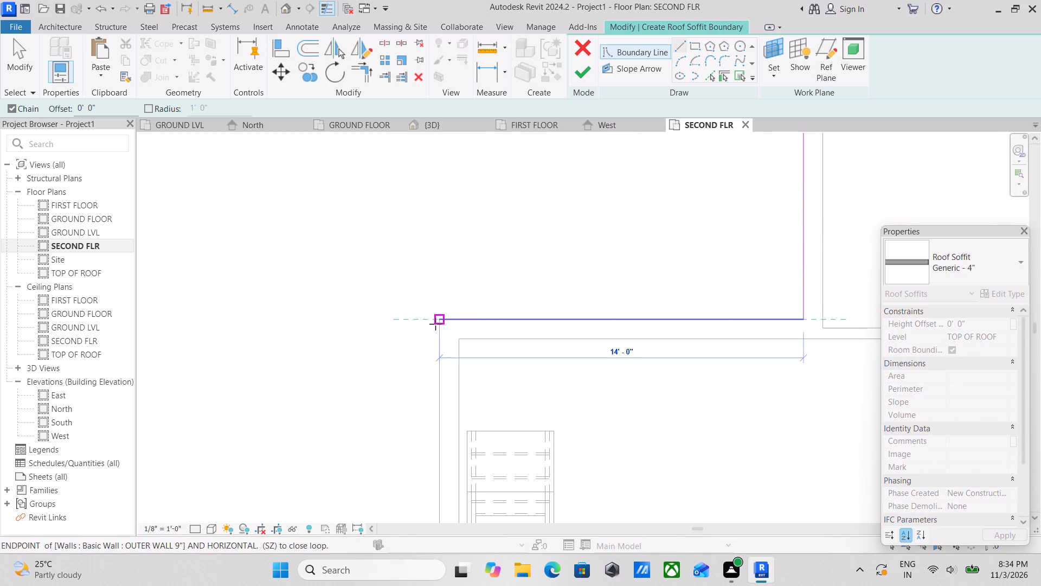
left_click(436, 324)
scroll(443, 388, "down", 2)
middle_click_drag(444, 398, 503, 88)
scroll(510, 198, "down", 3)
middle_click_drag(485, 281, 491, 191)
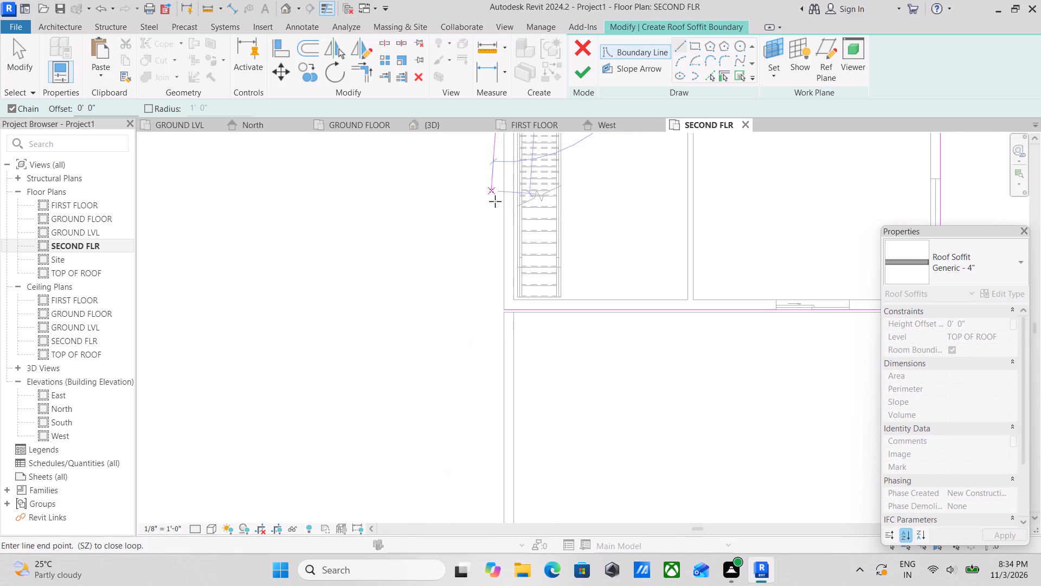
left_click(509, 309)
key("Escape")
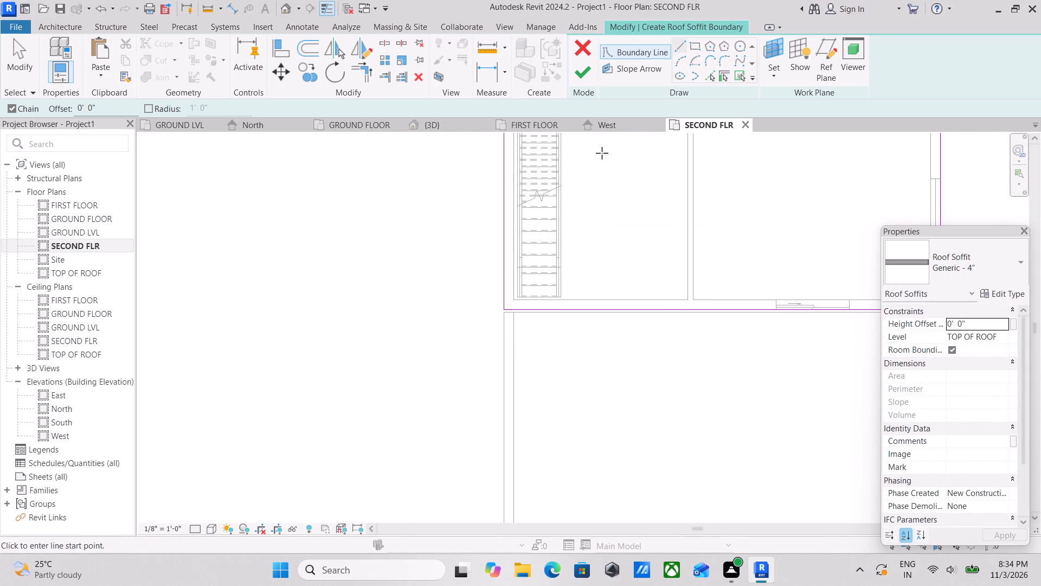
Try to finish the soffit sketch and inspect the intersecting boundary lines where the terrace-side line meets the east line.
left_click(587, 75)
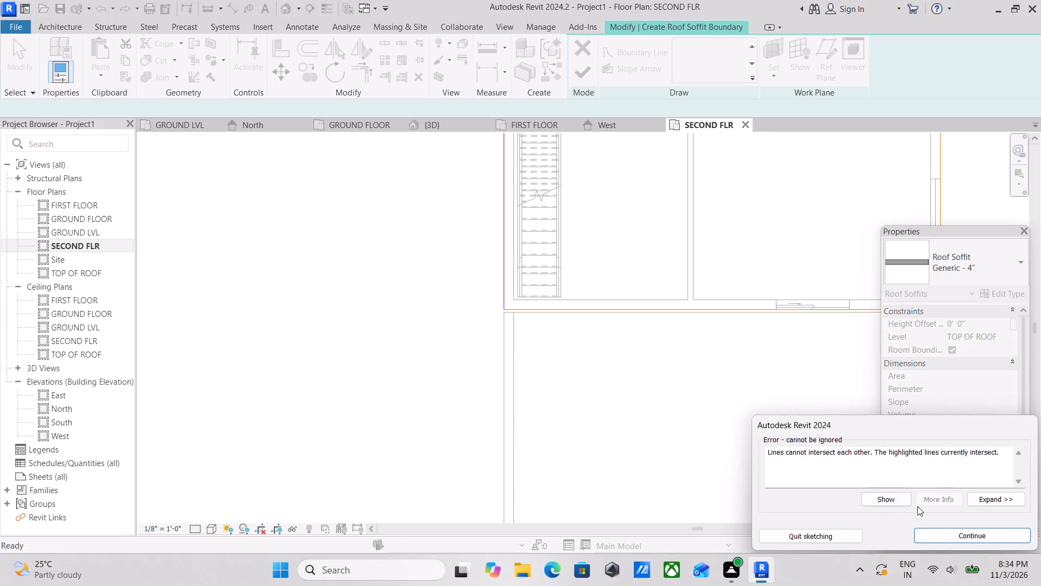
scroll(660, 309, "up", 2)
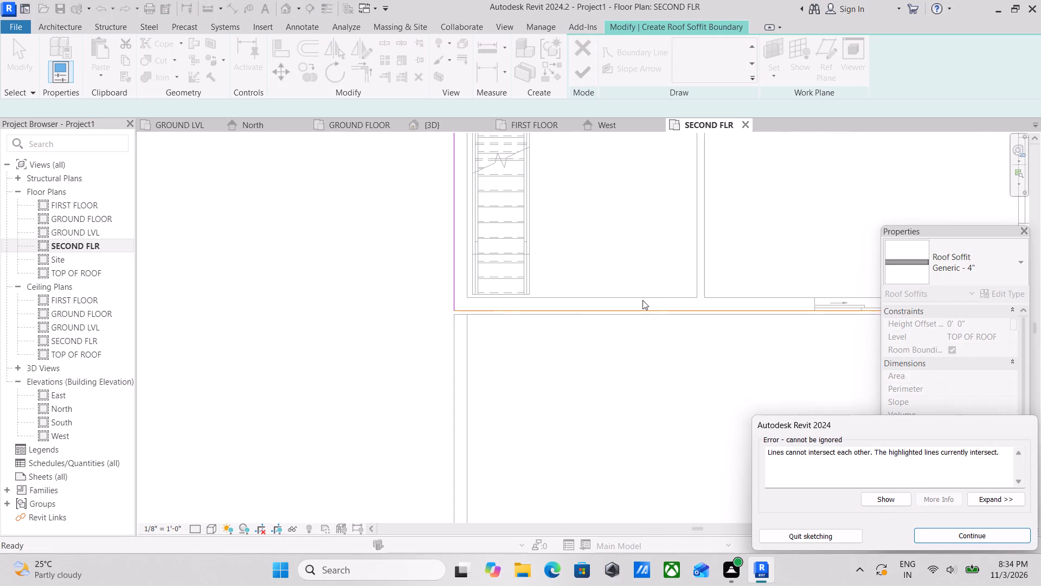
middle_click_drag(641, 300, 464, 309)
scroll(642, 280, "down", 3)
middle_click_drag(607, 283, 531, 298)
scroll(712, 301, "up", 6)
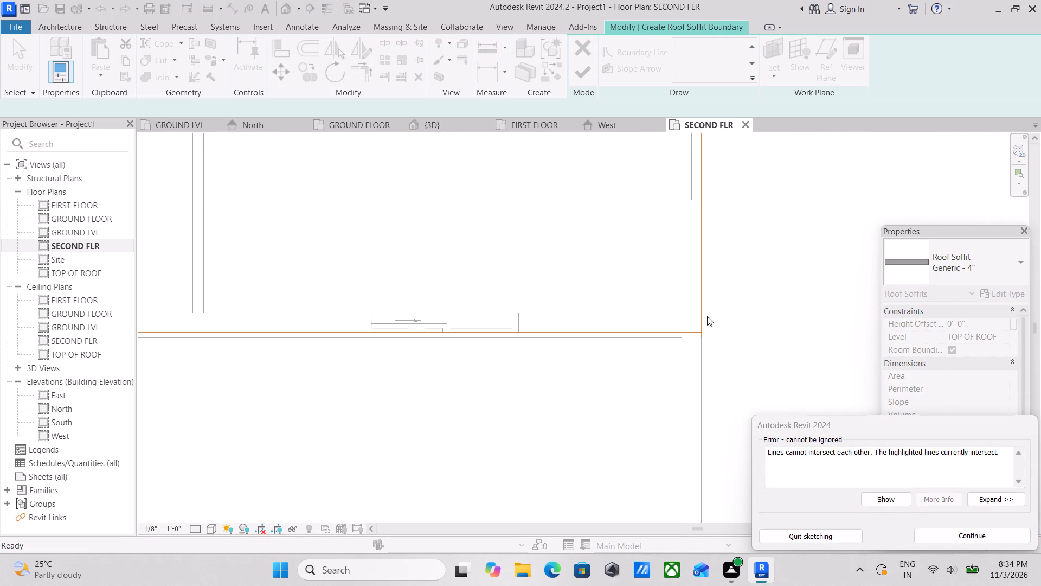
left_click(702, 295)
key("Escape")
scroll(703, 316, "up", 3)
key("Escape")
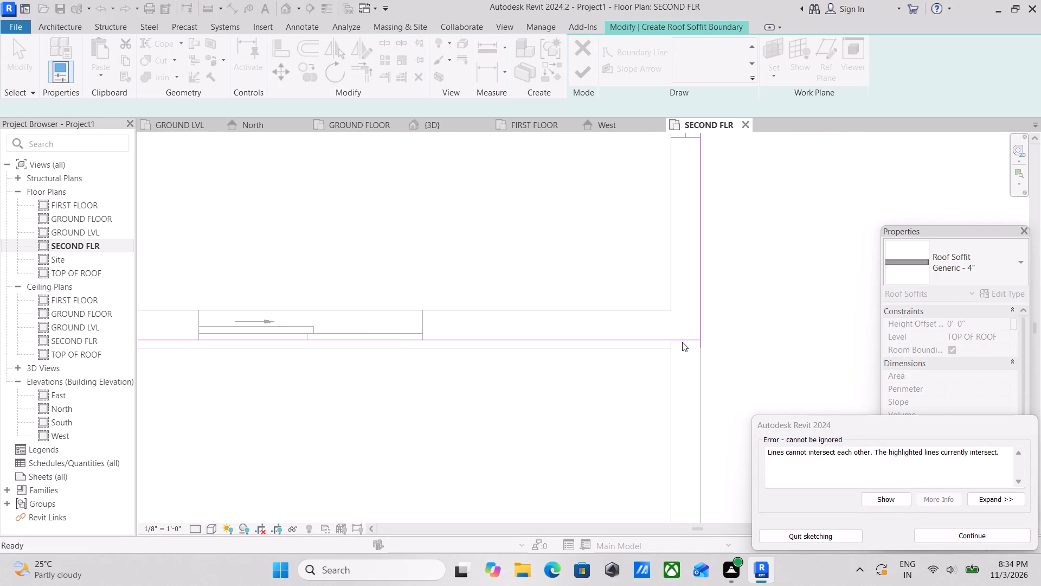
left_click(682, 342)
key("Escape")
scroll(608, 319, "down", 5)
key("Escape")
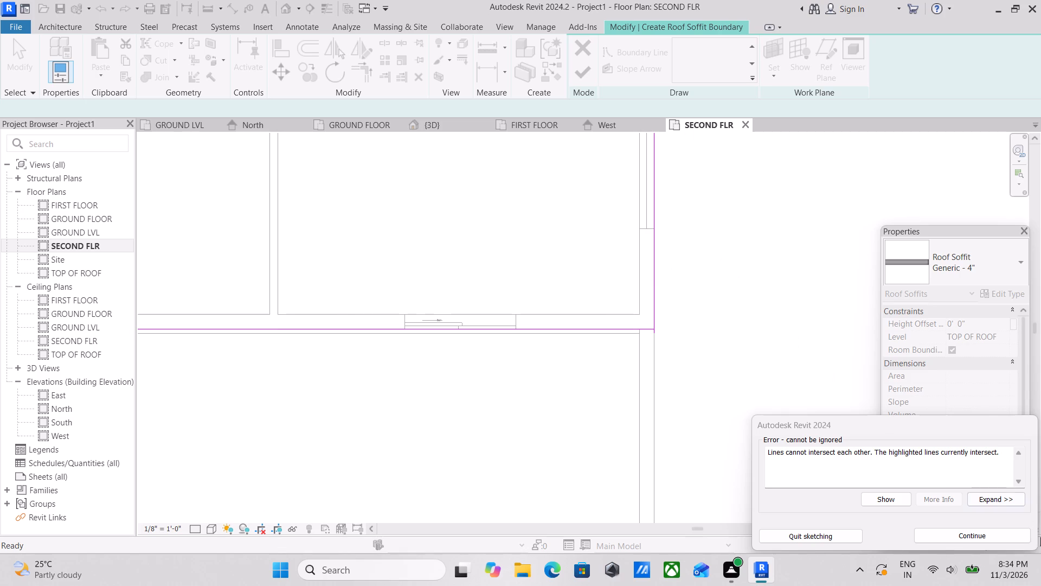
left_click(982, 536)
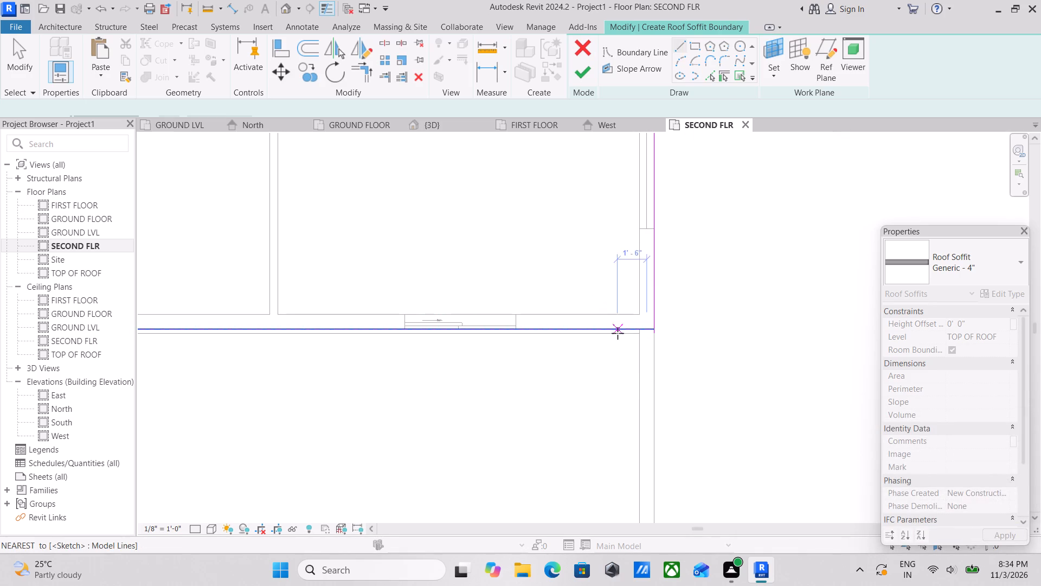
Delete the terrace-side soffit boundary line.
left_click(618, 333)
key("Escape")
key("Escape")
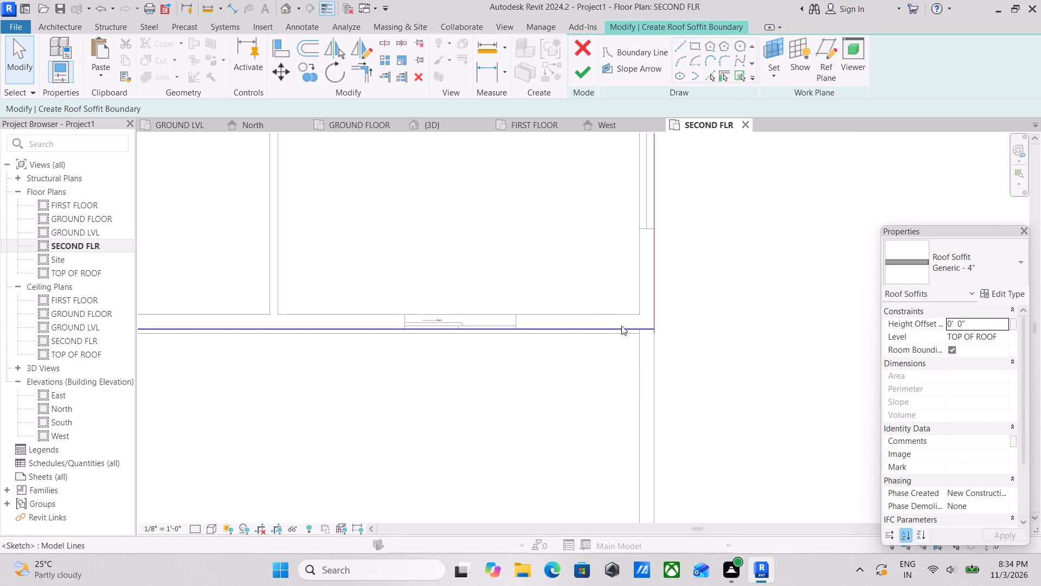
left_click(621, 326)
right_click(621, 326)
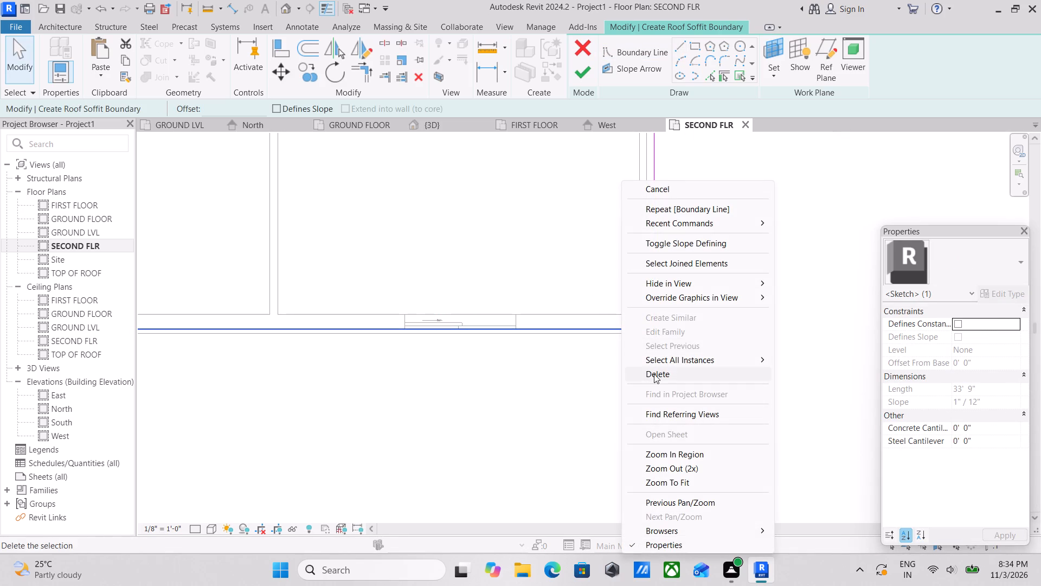
left_click(654, 374)
Shorten the east soffit boundary line by pulling its terrace-side end slightly back along the exterior wall.
left_click(650, 283)
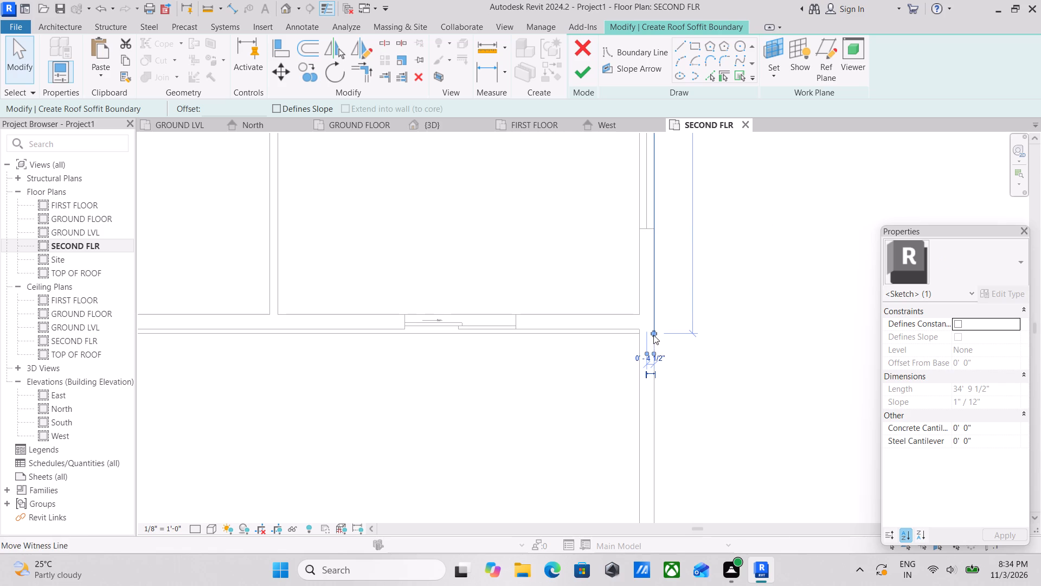
left_click_drag(653, 335, 656, 321)
key("Escape")
scroll(652, 340, "down", 2)
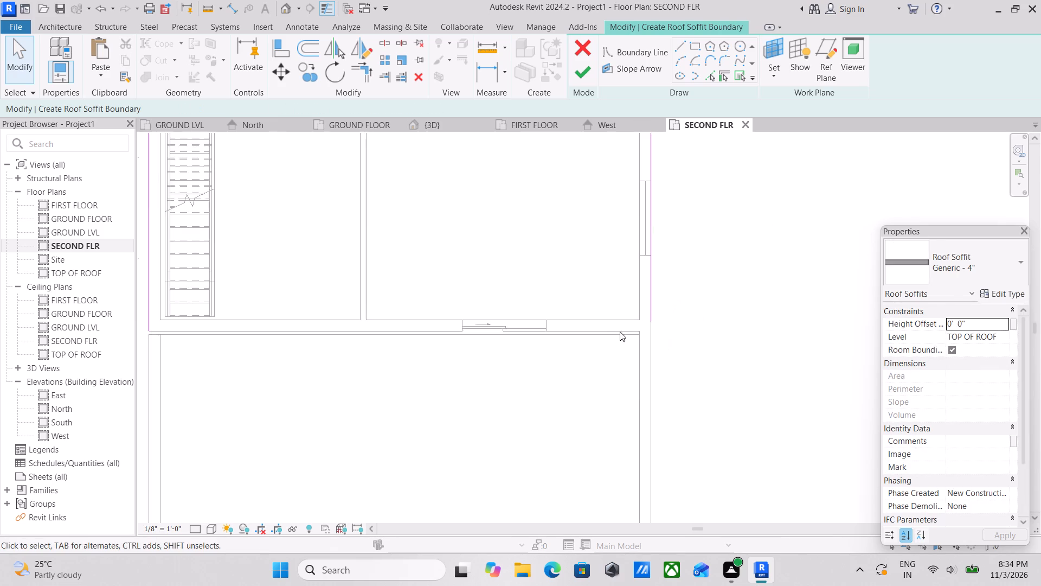
Sketch a new terrace-side soffit boundary line about 33' long from the west line's end to the east wall's inner face.
middle_click_drag(621, 333, 768, 297)
scroll(531, 308, "down", 1)
scroll(394, 298, "up", 3)
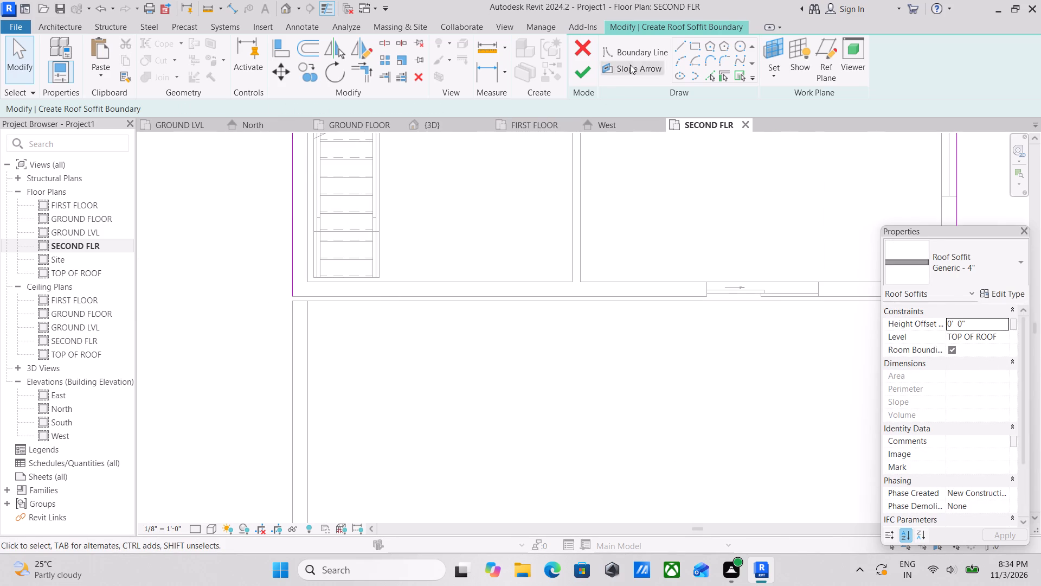
left_click(660, 49)
left_click(674, 43)
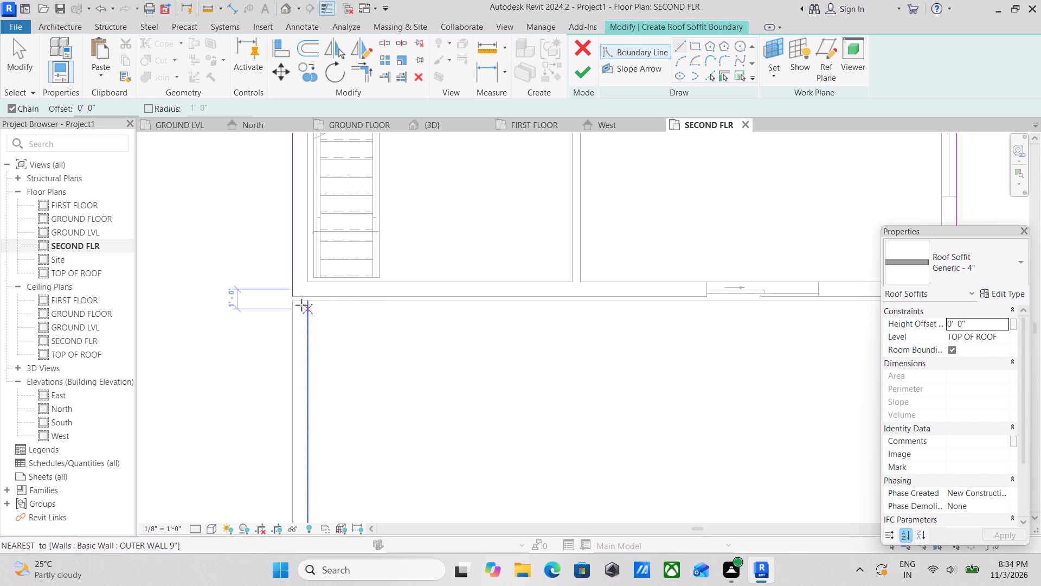
left_click(293, 293)
scroll(483, 265, "down", 1)
middle_click_drag(483, 265, 307, 263)
middle_click_drag(583, 279, 455, 293)
scroll(572, 301, "up", 3)
left_click(581, 303)
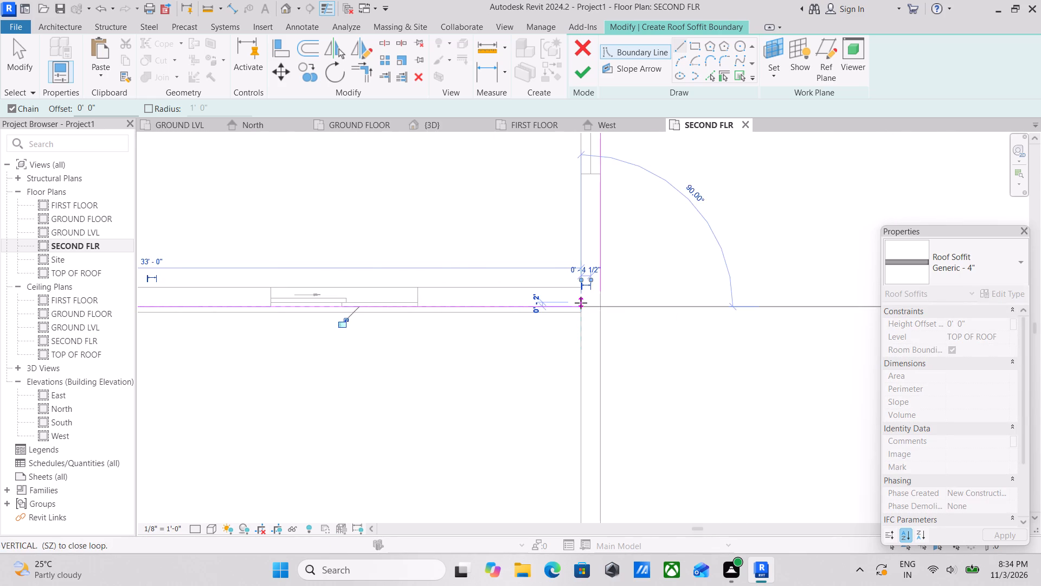
key("Escape")
key("Escape")
Trim the terrace-side and east boundary lines to meet at a corner, and finish the soffit sketch.
type("TR")
left_click(596, 263)
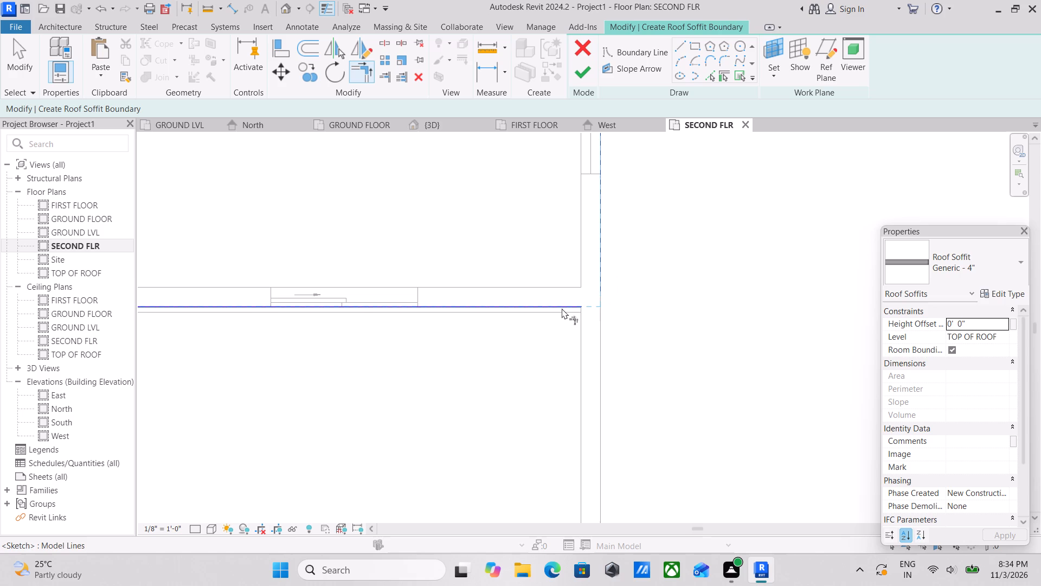
left_click(559, 308)
key("Escape")
scroll(653, 234, "down", 1)
key("Escape")
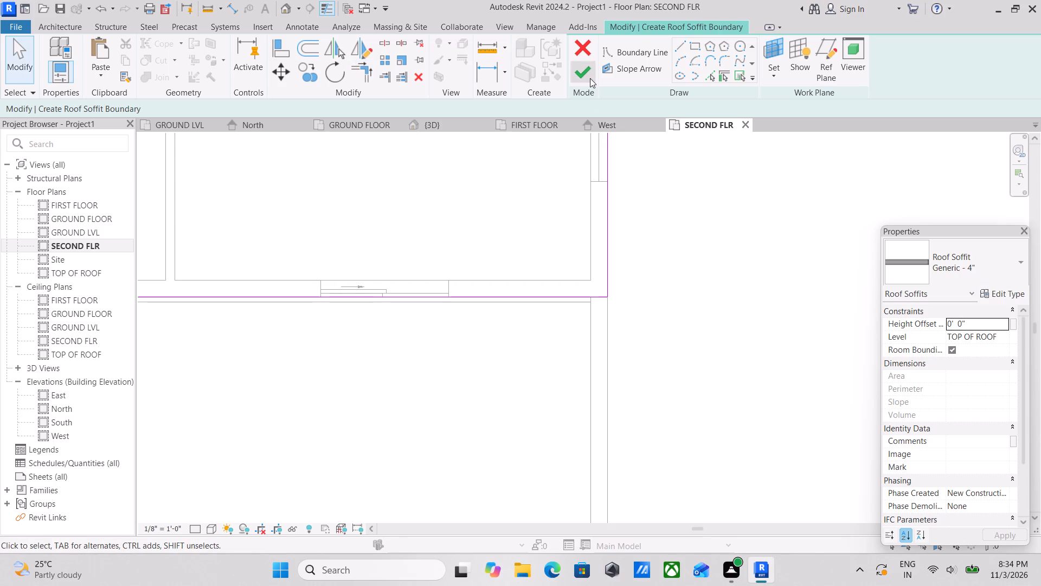
left_click(590, 78)
scroll(665, 225, "down", 3)
scroll(627, 170, "down", 4)
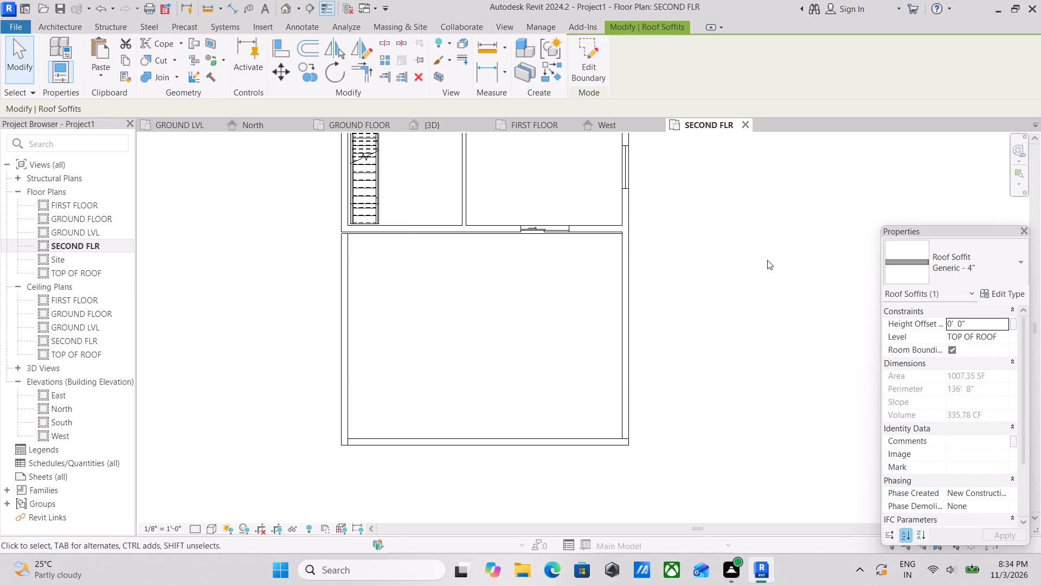
scroll(768, 260, "down", 3)
middle_click_drag(759, 266, 698, 324)
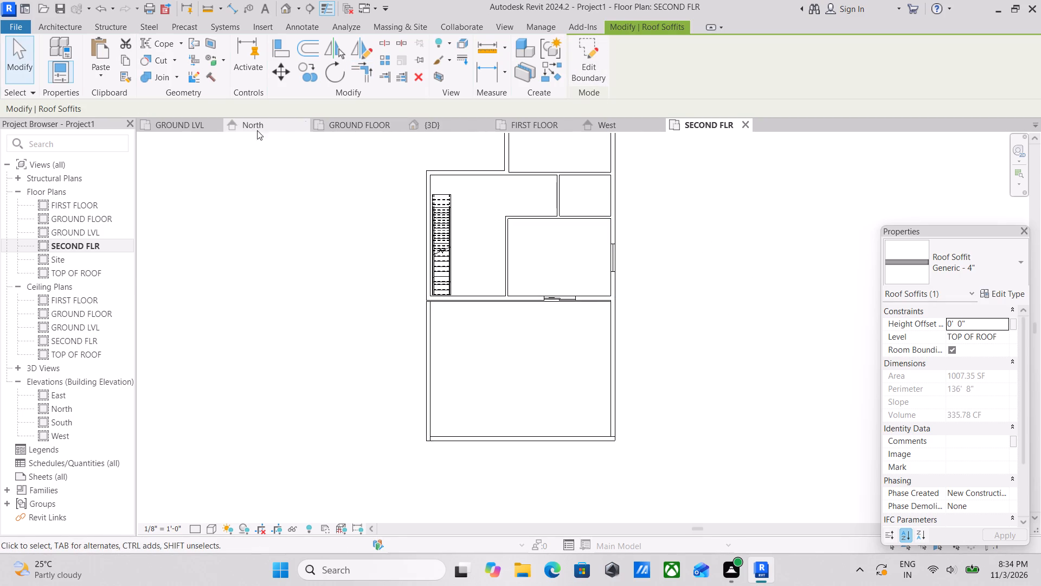
In the 3D view, examine how the new soffit sits beneath the roof eaves and against the second-floor walls.
left_click(434, 127)
scroll(621, 284, "down", 2)
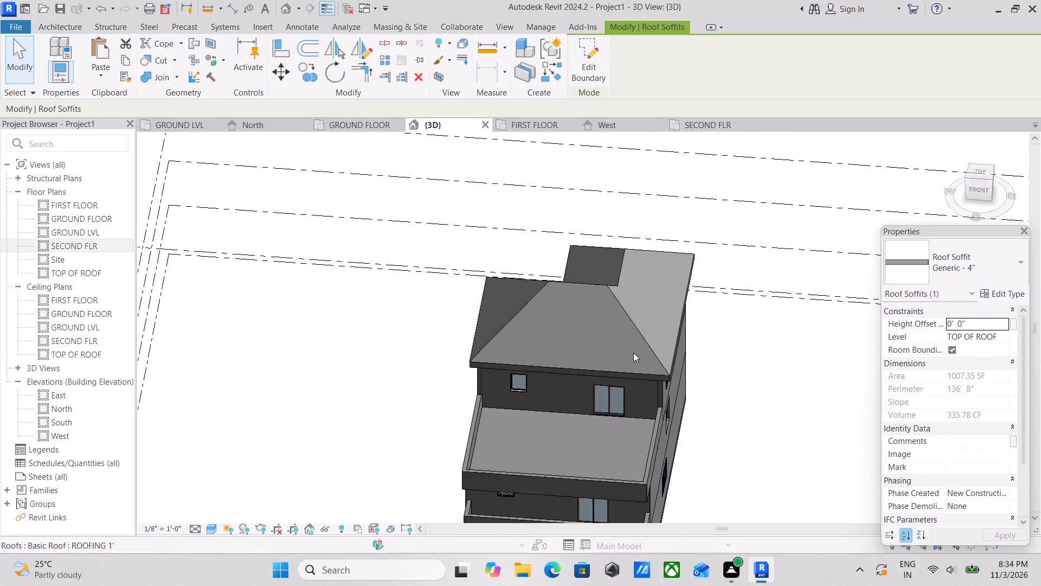
scroll(537, 361, "up", 3)
scroll(683, 415, "up", 1)
scroll(614, 388, "down", 3)
middle_click_drag(615, 394, 642, 477)
middle_click_drag(653, 467, 770, 255, "shift")
scroll(703, 330, "up", 4)
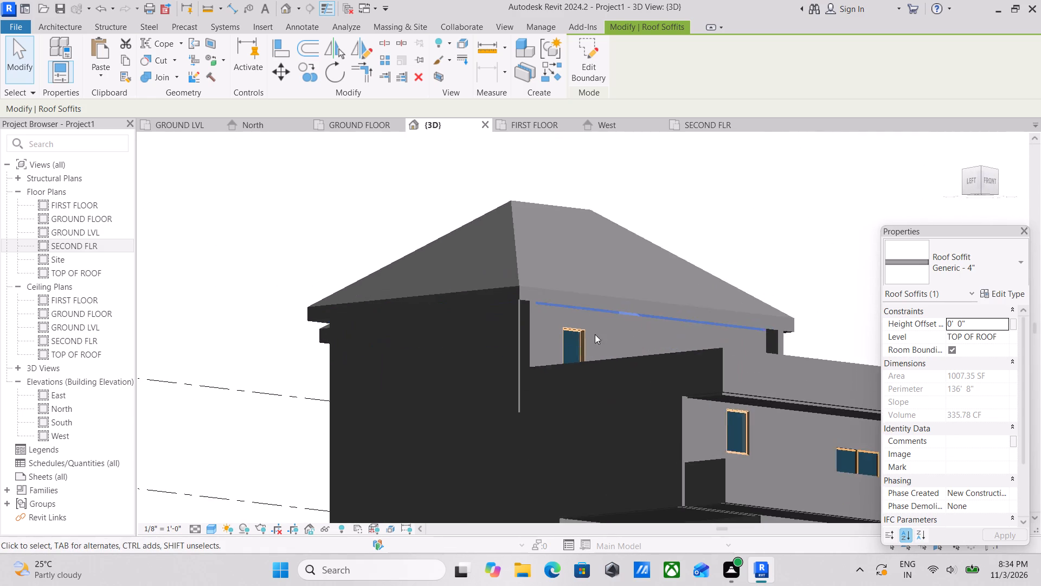
scroll(595, 334, "up", 2)
middle_click_drag(590, 313, 696, 230)
scroll(695, 231, "up", 1, "shift")
scroll(666, 230, "up", 2)
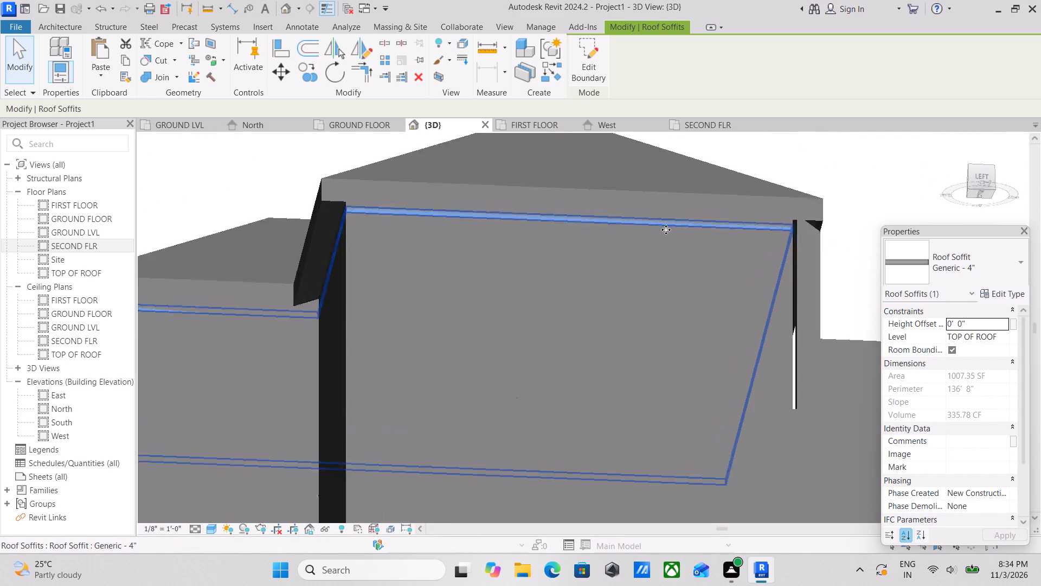
scroll(666, 230, "up", 1)
left_click(586, 221)
scroll(568, 242, "down", 2)
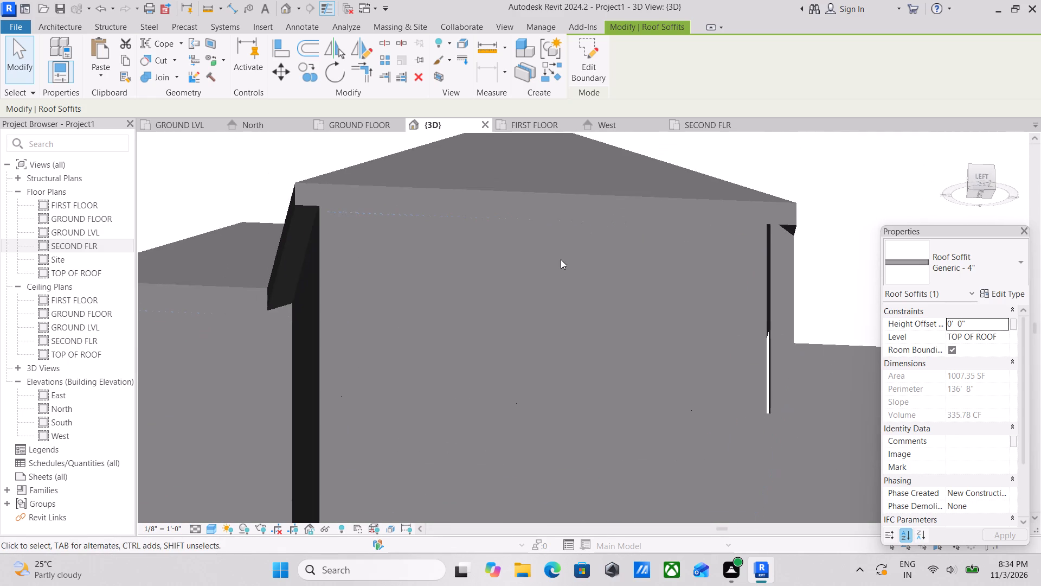
scroll(535, 285, "down", 2)
middle_click_drag(535, 285, 566, 349, "shift")
scroll(485, 294, "up", 1)
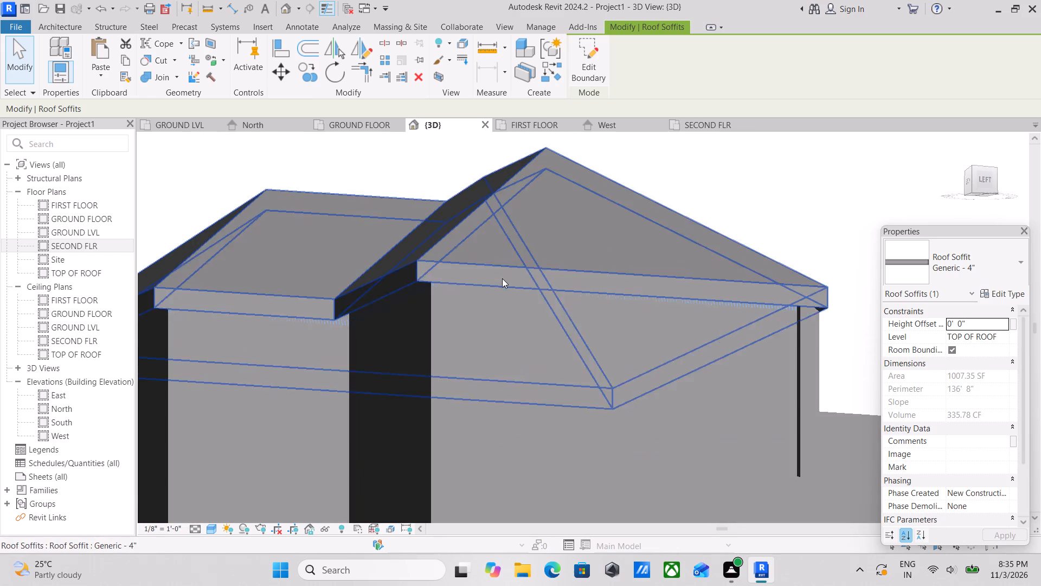
Temporarily hide the ROOFING 1' roof in the 3D view.
left_click(427, 277)
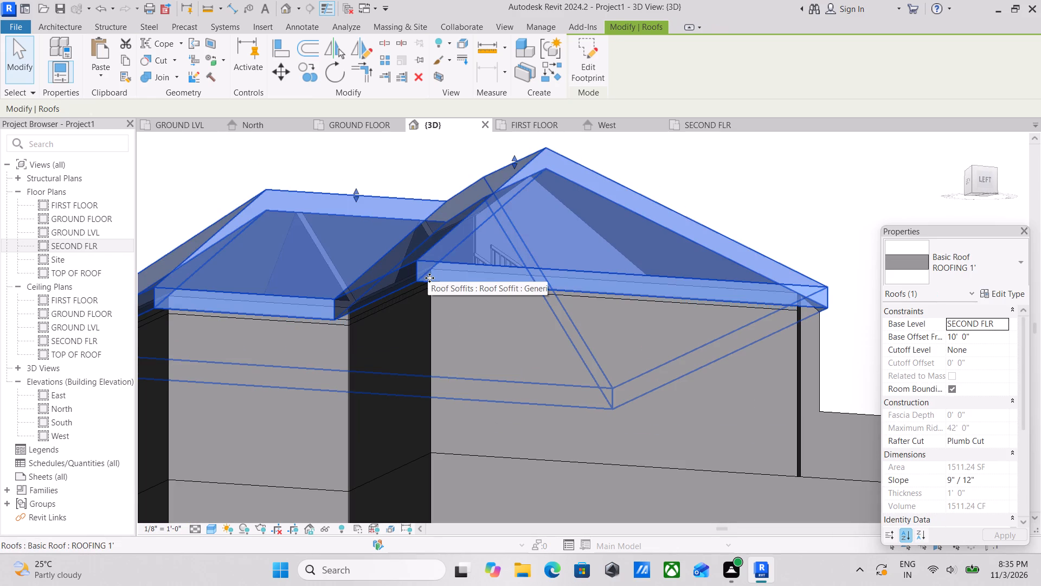
type("hh")
Delete the Generic - 4" roof soffit spanning the top of the second-floor walls.
scroll(439, 292, "down", 2)
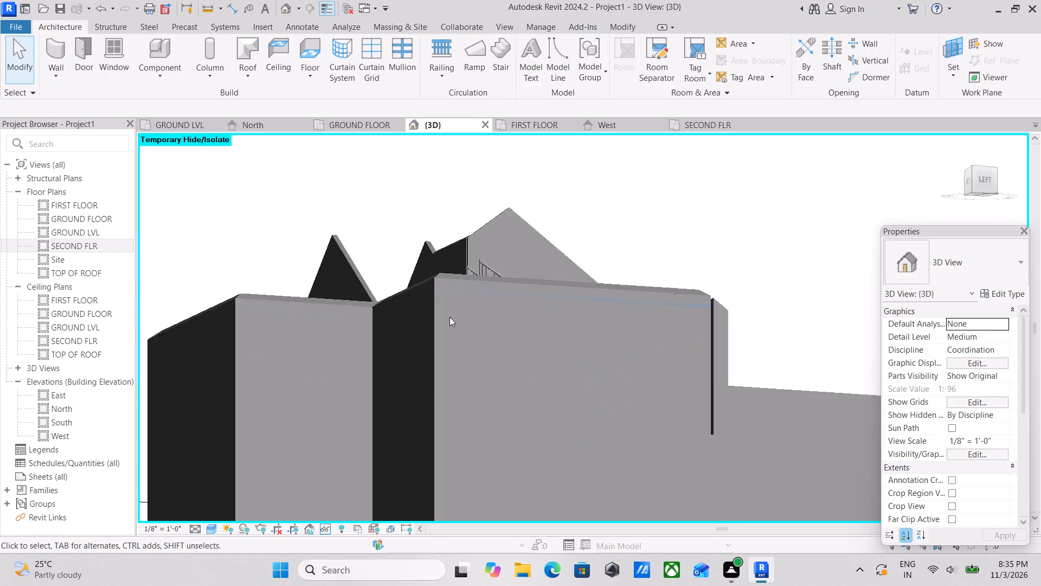
scroll(449, 317, "down", 1)
middle_click_drag(458, 308, 403, 558)
middle_click_drag(475, 391, 356, 385, "shift")
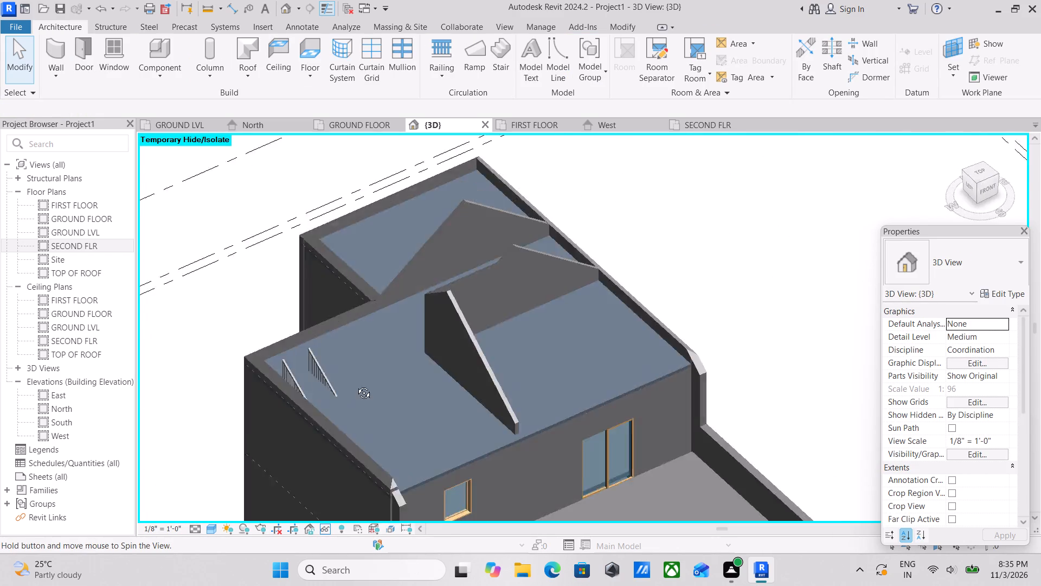
middle_click_drag(356, 385, 331, 363, "shift")
scroll(475, 451, "up", 2)
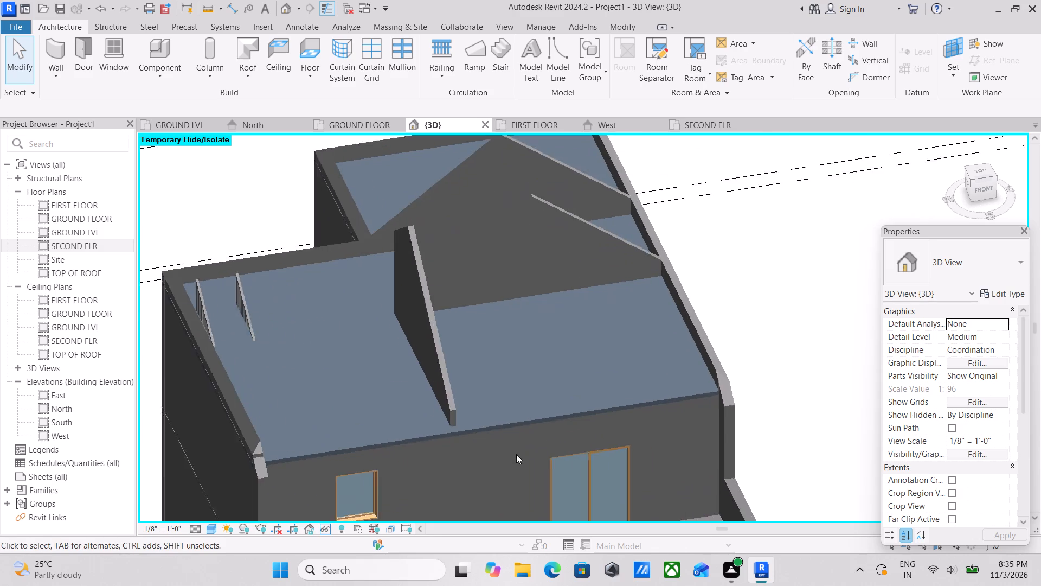
scroll(516, 454, "up", 4)
key("Escape")
scroll(455, 430, "up", 1)
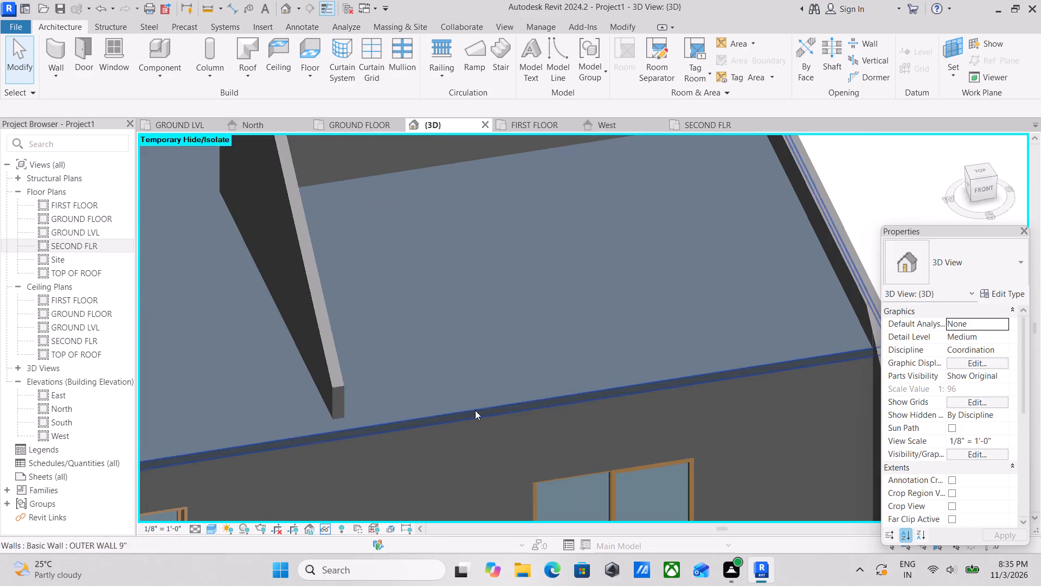
scroll(477, 409, "up", 4)
left_click(589, 391)
scroll(589, 391, "down", 6)
key("Escape")
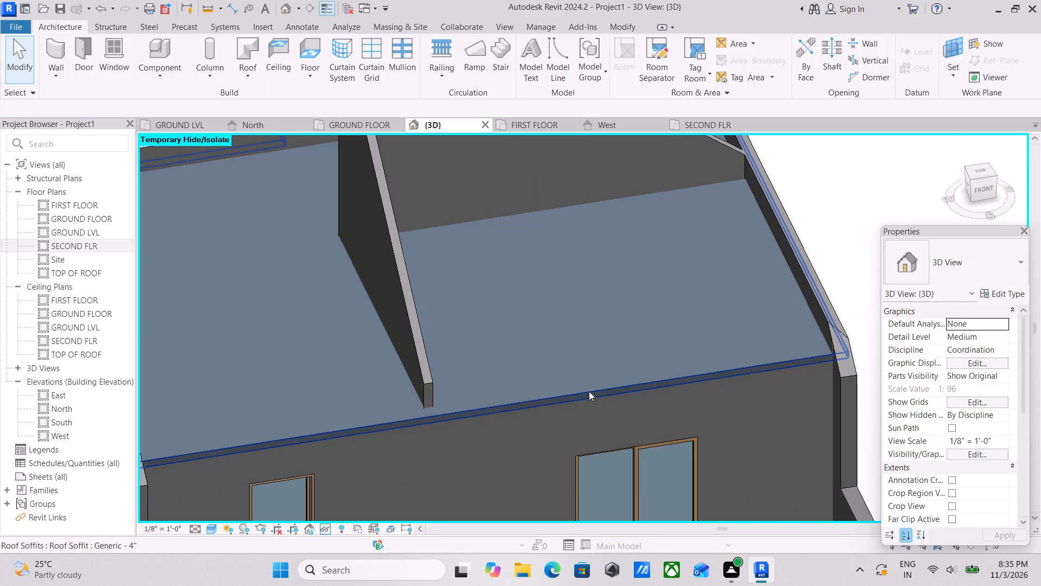
left_click(589, 391)
scroll(589, 391, "down", 4)
middle_click_drag(589, 391, 640, 392)
scroll(640, 392, "down", 2)
middle_click(640, 392)
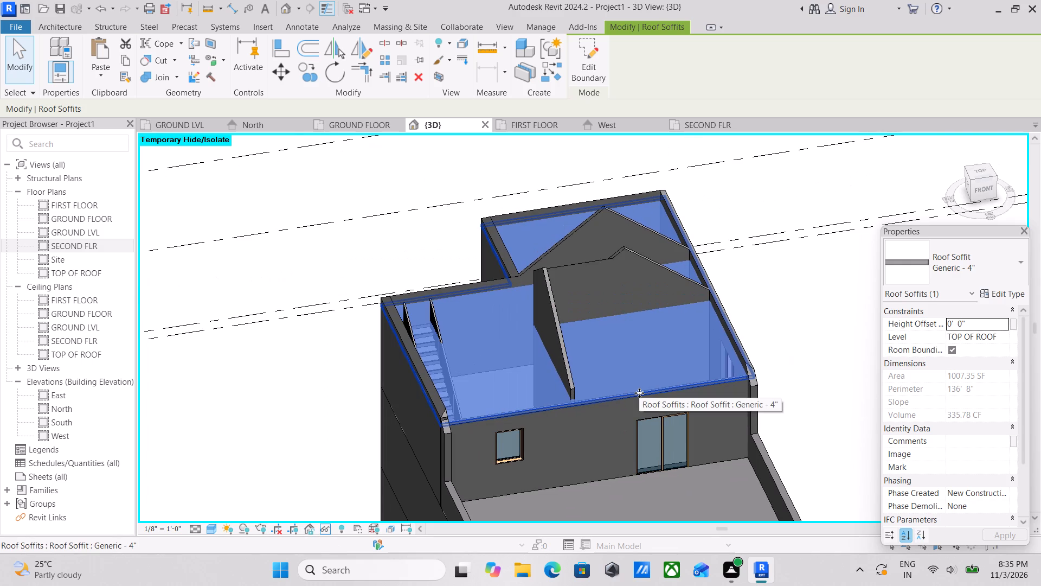
right_click(639, 393)
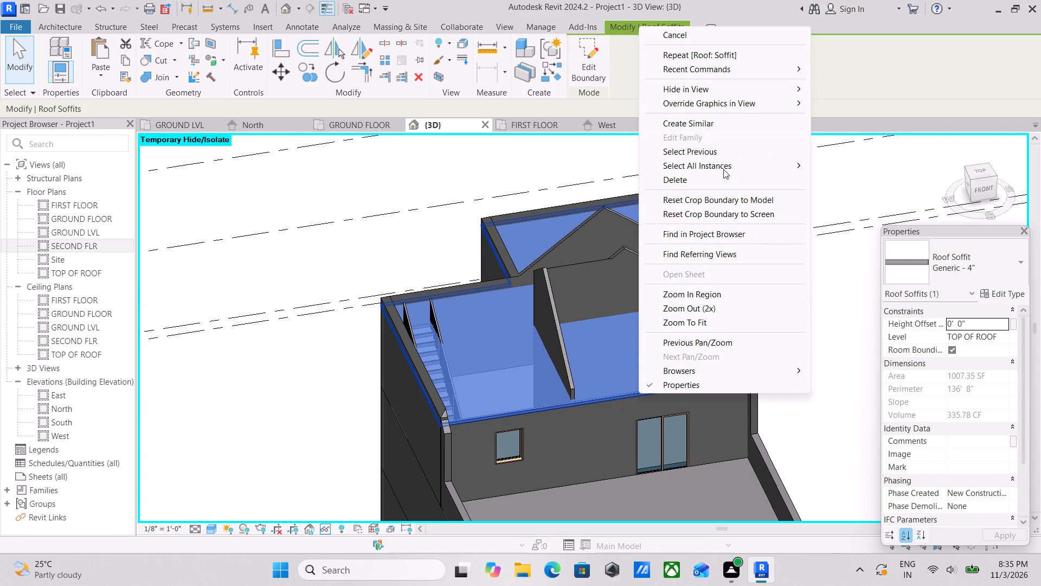
left_click(694, 177)
Reset the temporary hide in the 3D view to bring the roof back.
scroll(478, 334, "up", 3)
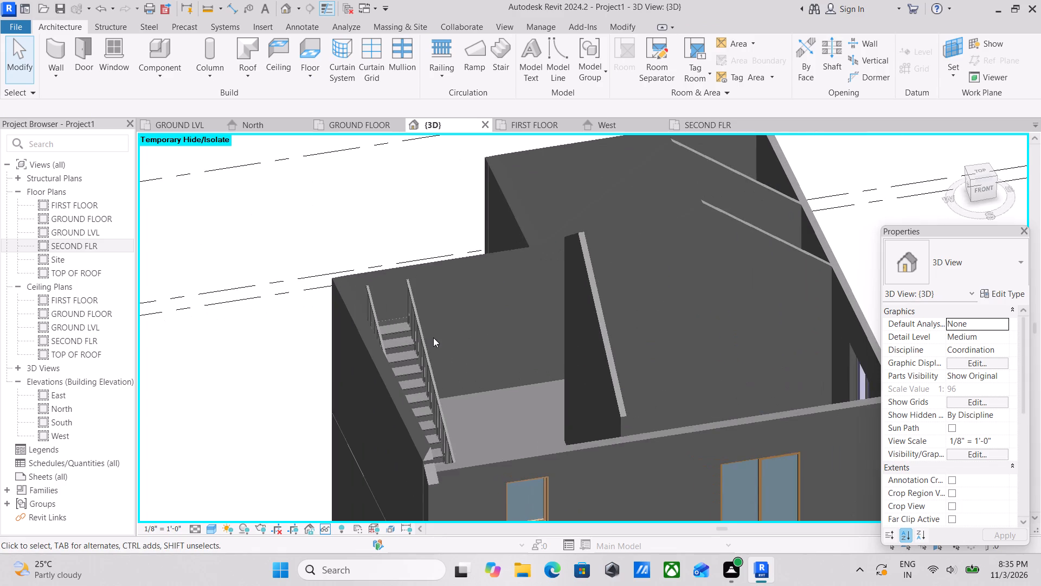
scroll(453, 335, "down", 2)
middle_click_drag(484, 329, 555, 325)
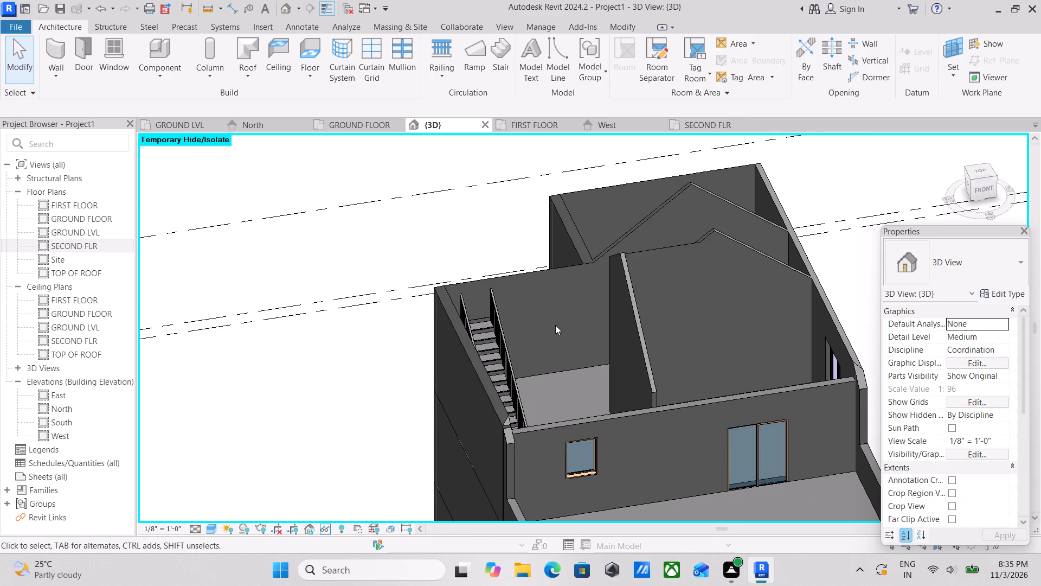
key("h")
key("r")
Examine the building's front in 3D, checking the ground-floor marble floor around the recessed corner below the terrace.
scroll(586, 303, "down", 4)
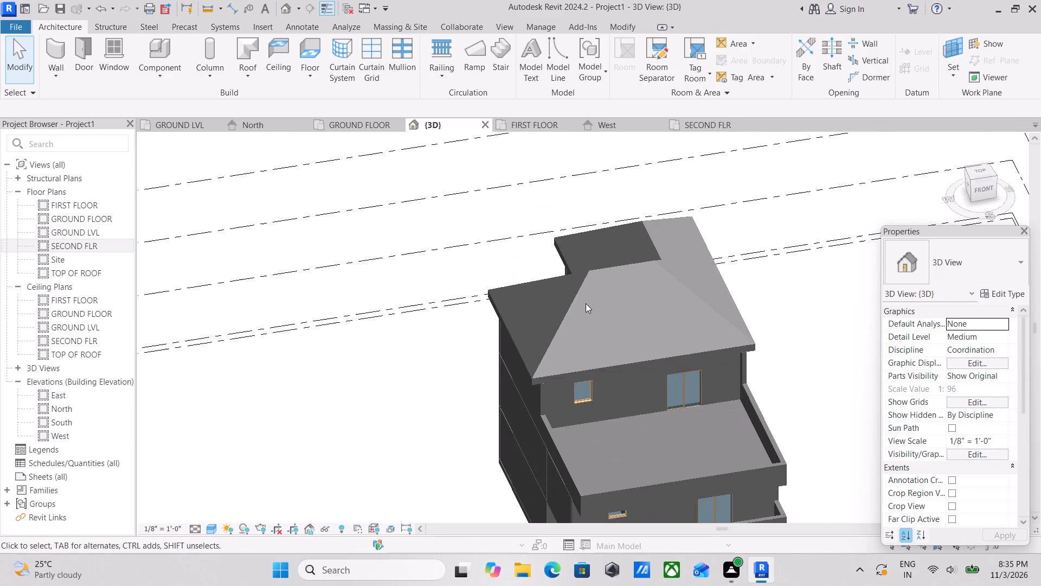
key("Escape")
scroll(633, 376, "down", 2)
middle_click_drag(633, 377, 665, 264)
scroll(679, 358, "down", 2)
scroll(678, 352, "up", 3)
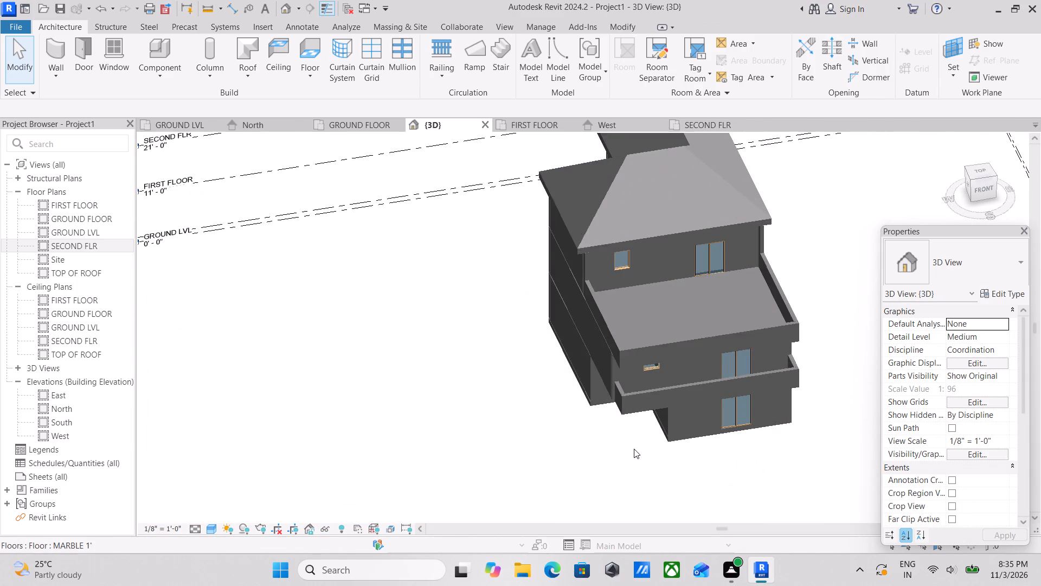
scroll(631, 439, "up", 6)
middle_click_drag(641, 388, 664, 321)
scroll(664, 321, "up", 1)
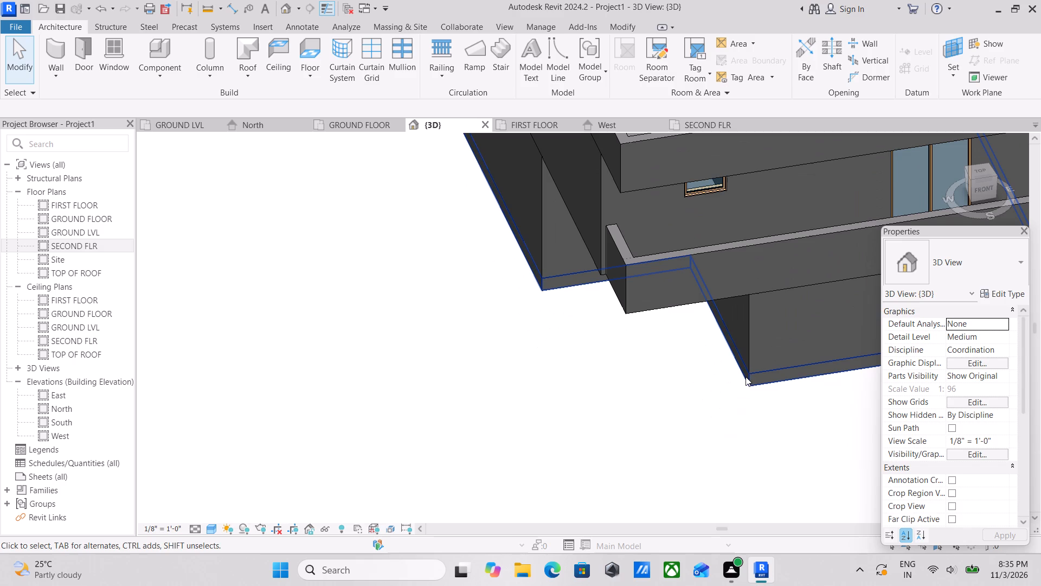
left_click(748, 379)
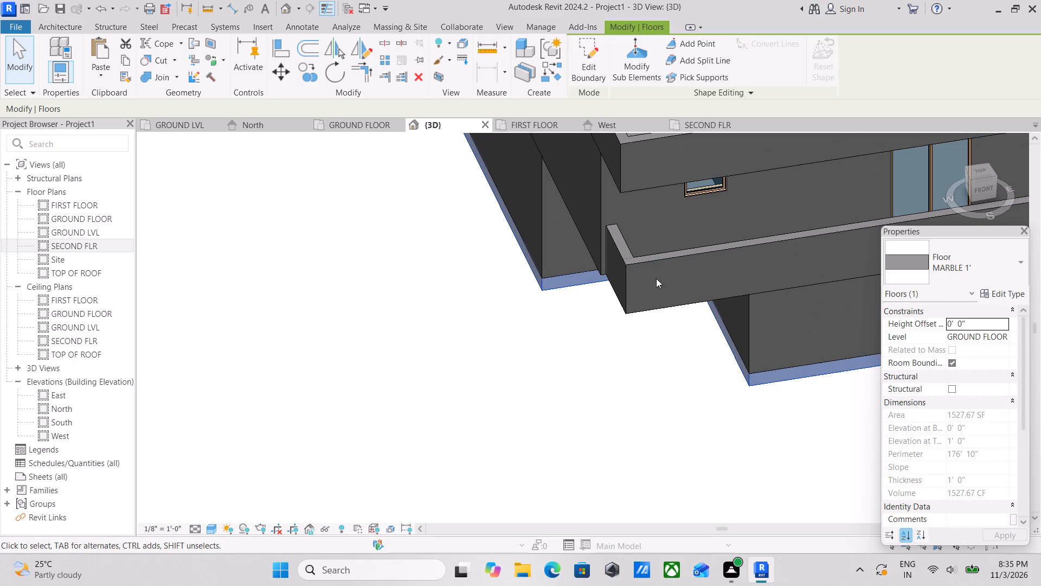
scroll(545, 346, "down", 2)
key("Escape")
scroll(565, 352, "down", 2)
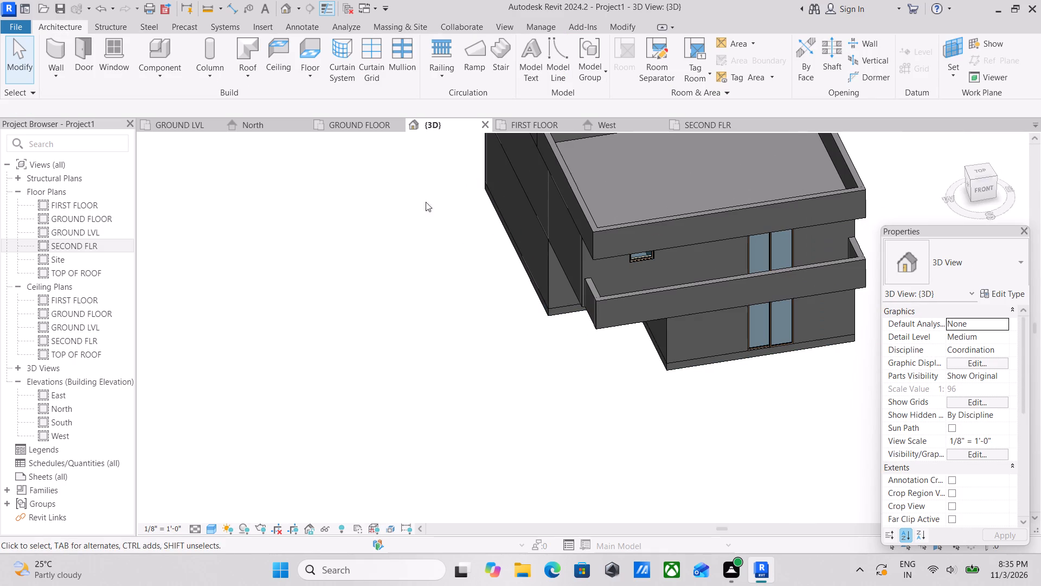
On the GROUND FLOOR plan, create a MARBLE 1' architectural floor as a 10'-6" by 15'-0" rectangle filling the recessed southwest corner.
left_click(352, 130)
scroll(424, 276, "down", 4)
middle_click_drag(423, 272, 463, 226)
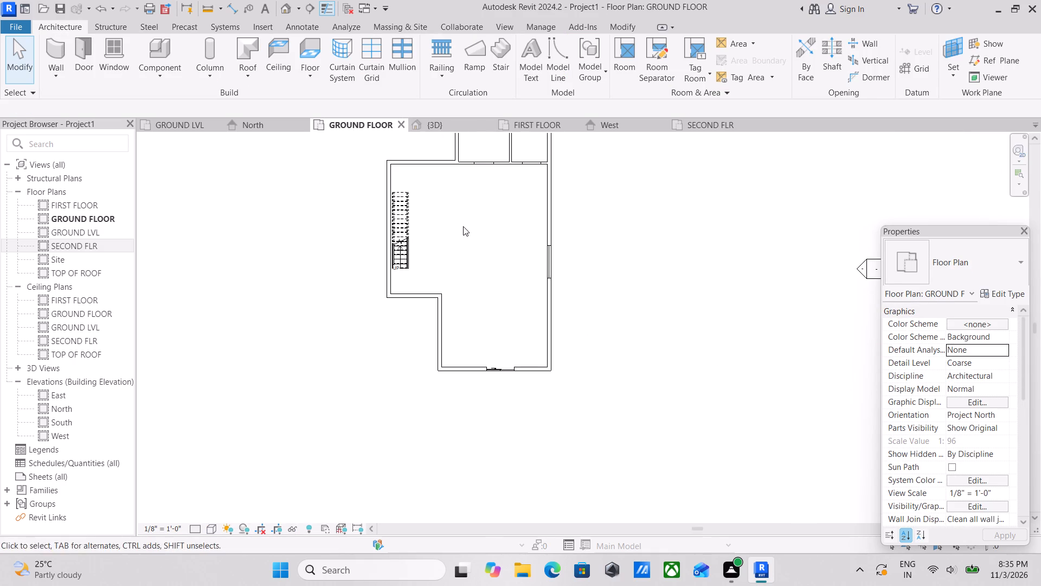
middle_click_drag(351, 317, 404, 290)
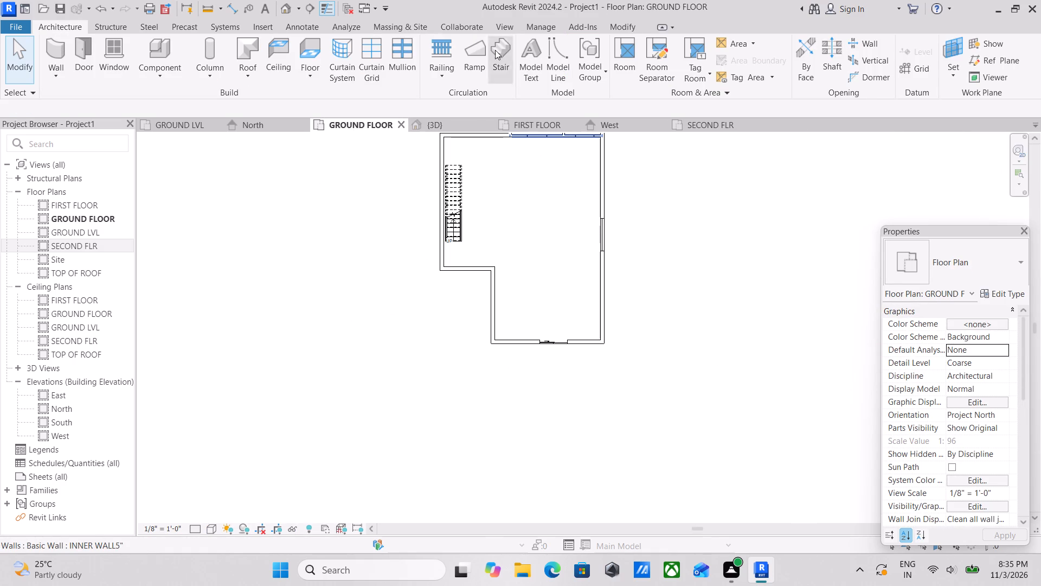
left_click(254, 79)
left_click(254, 79)
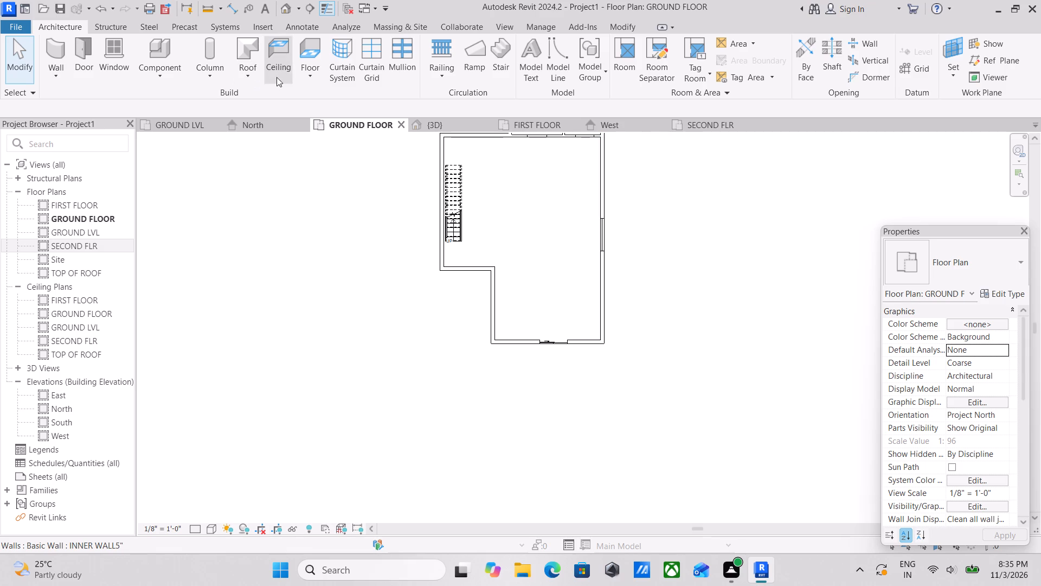
left_click(306, 78)
left_click(339, 102)
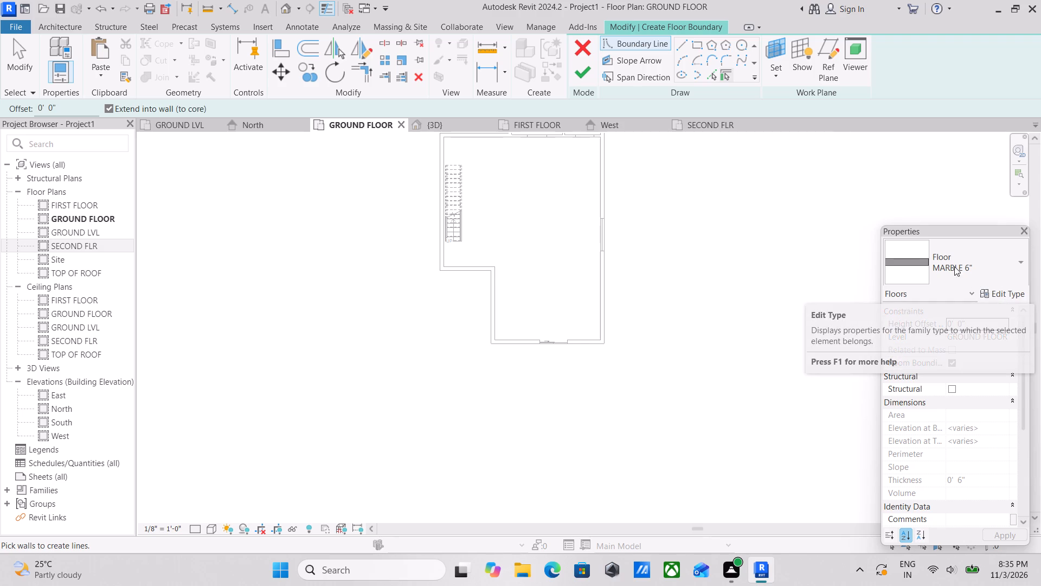
left_click(998, 258)
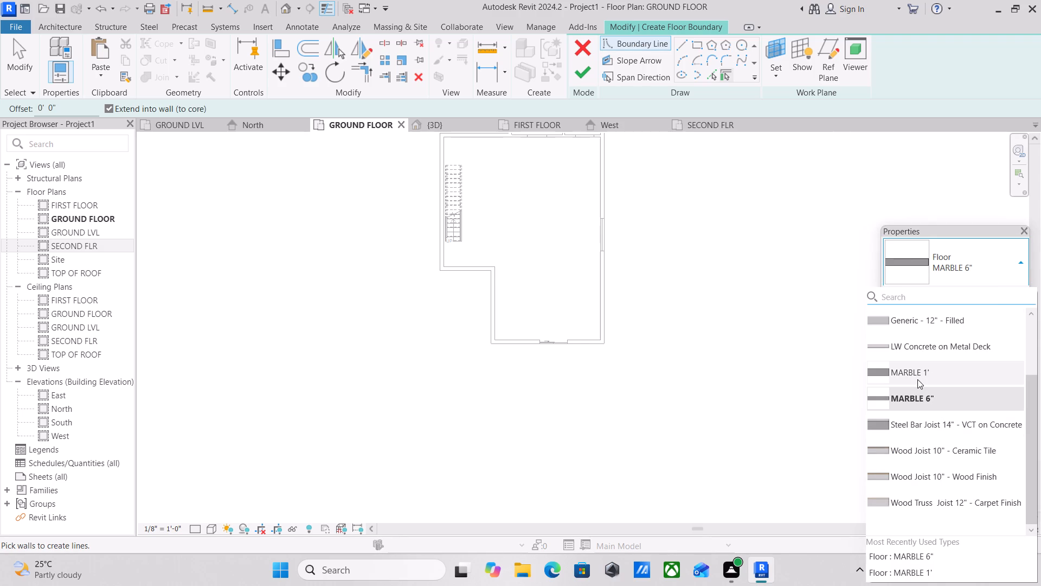
left_click(917, 379)
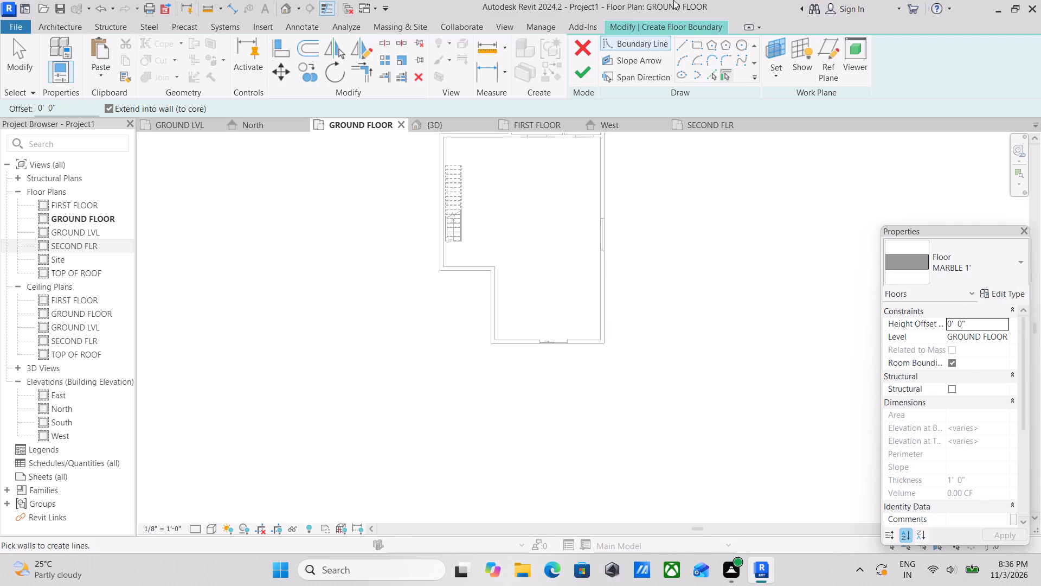
left_click(697, 45)
scroll(479, 300, "up", 3)
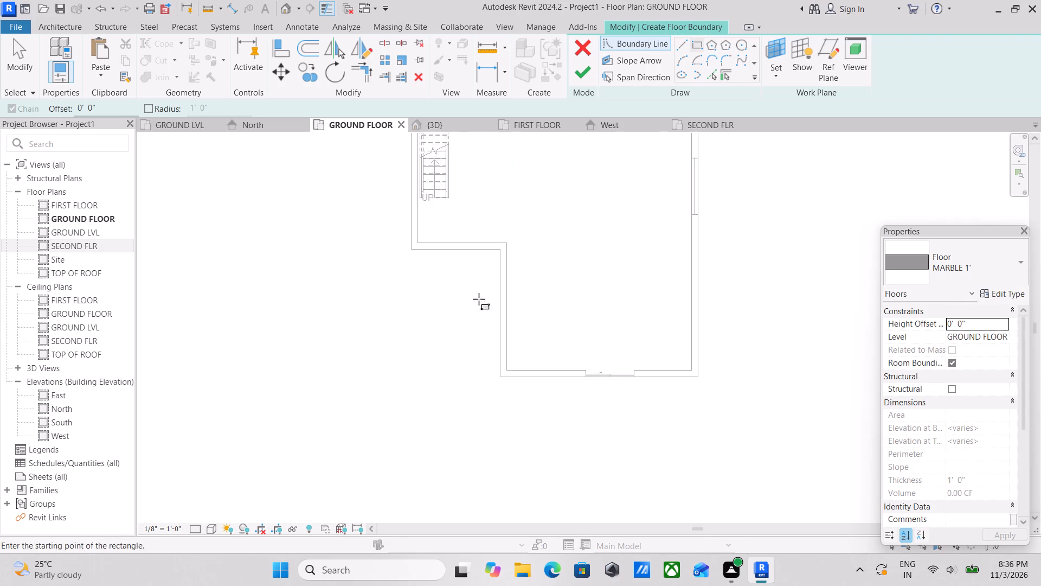
scroll(479, 299, "up", 7)
left_click(405, 246)
middle_click_drag(516, 379, 524, 300)
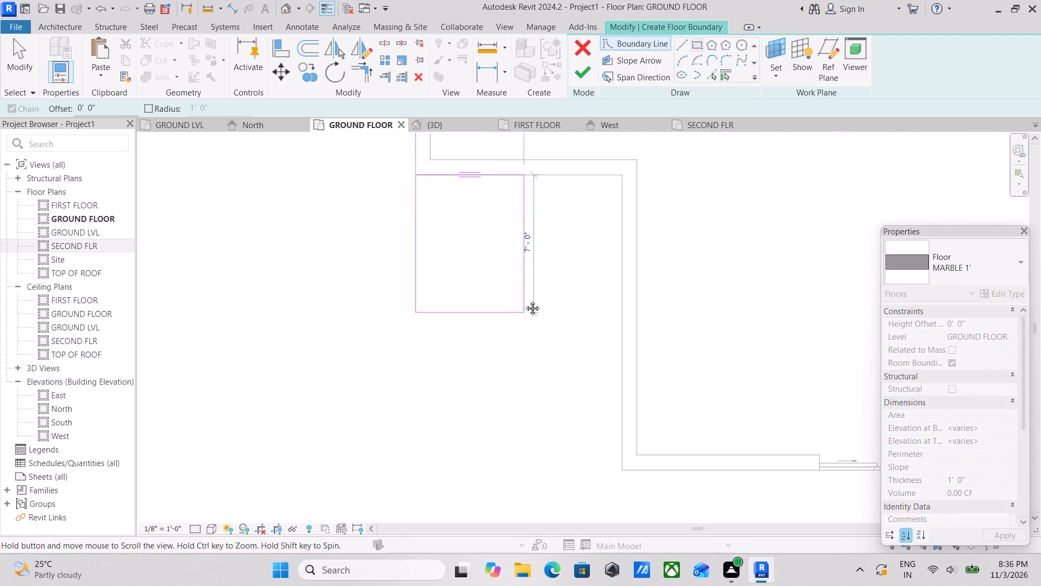
middle_click_drag(524, 300, 529, 264)
middle_click_drag(592, 371, 589, 305)
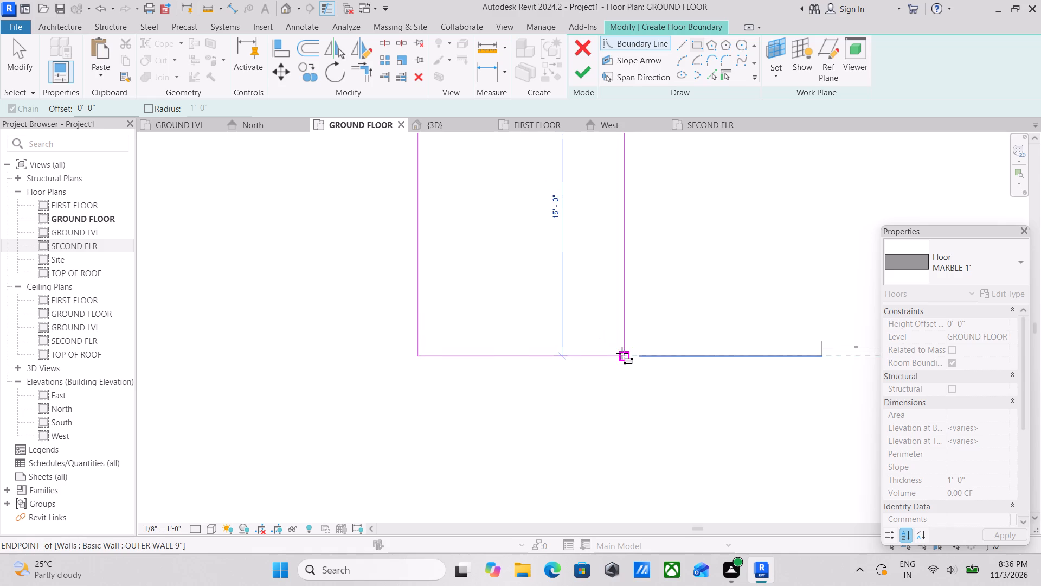
left_click(622, 353)
scroll(485, 276, "down", 2)
middle_click_drag(490, 297, 505, 381)
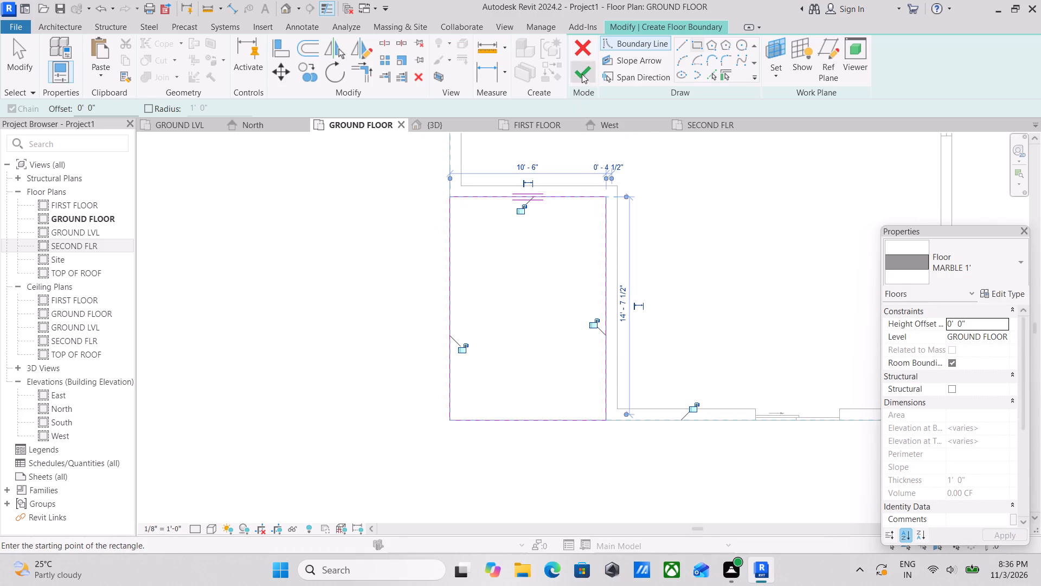
left_click(582, 74)
scroll(599, 240, "down", 7)
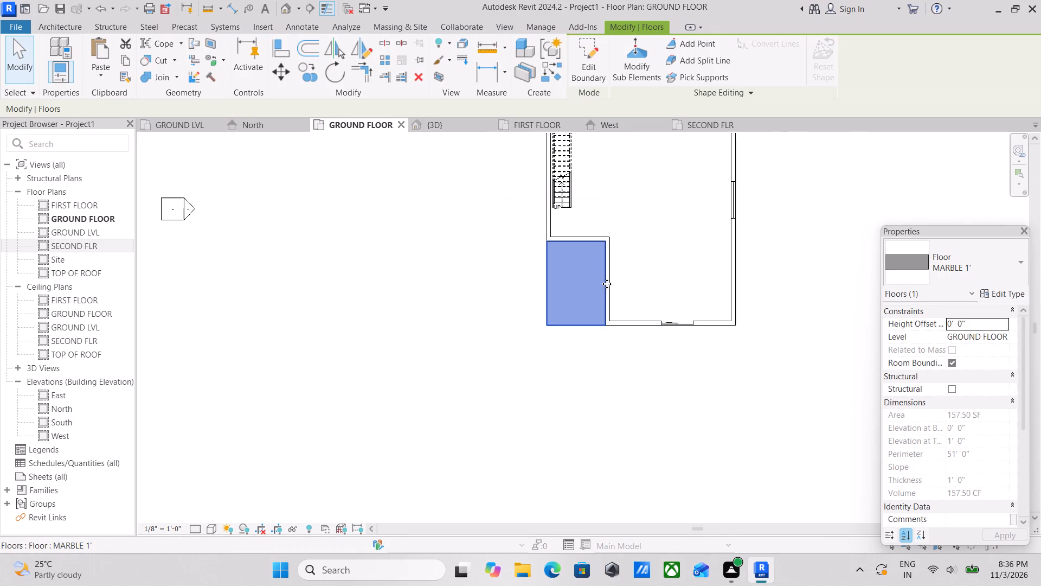
key("Escape")
In the 3D view, examine the new corner floor slab and how it sits below the overhanging terrace.
left_click(441, 124)
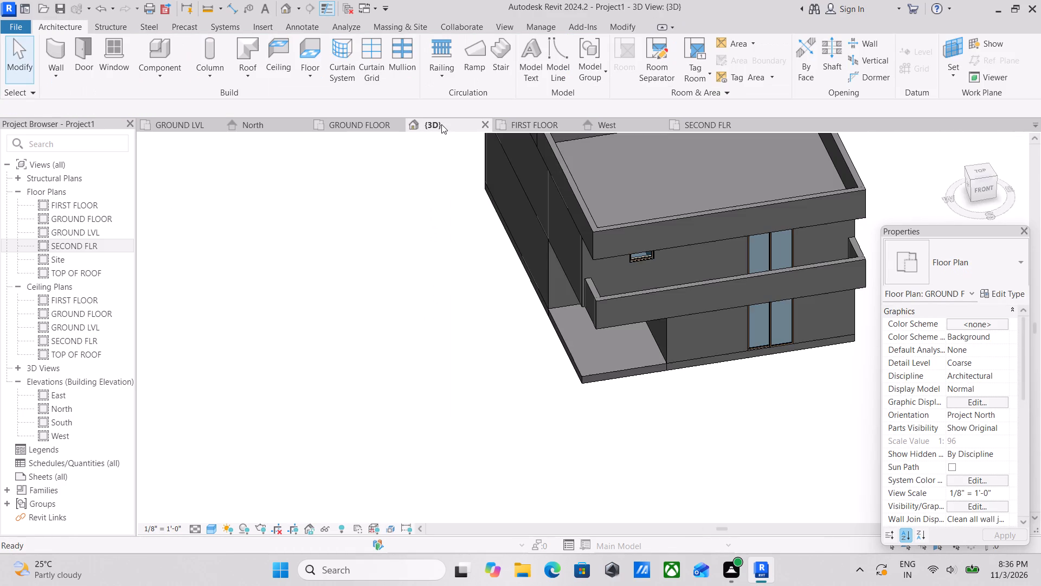
scroll(511, 271, "down", 3)
scroll(623, 336, "up", 3)
scroll(557, 321, "up", 6)
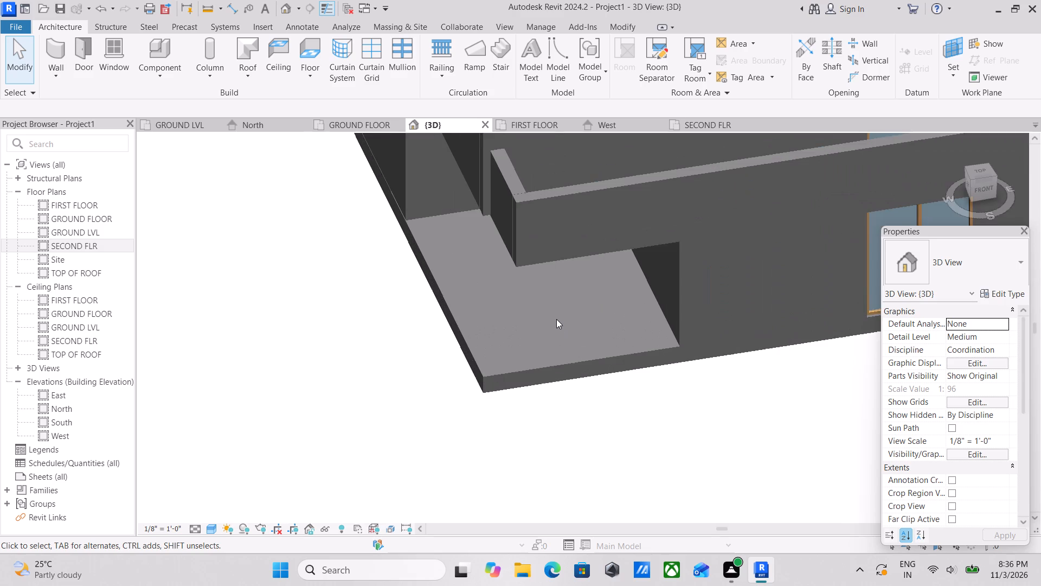
scroll(567, 330, "up", 2)
scroll(570, 330, "down", 3)
middle_click_drag(556, 338, 645, 219)
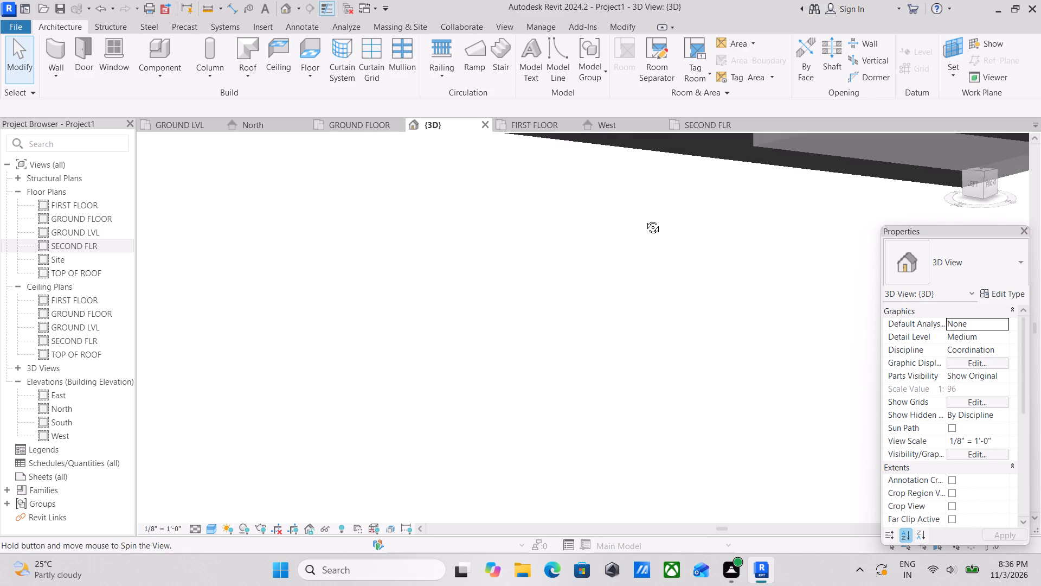
middle_click_drag(645, 219, 535, 352)
middle_click_drag(534, 342, 583, 364)
scroll(534, 342, "down", 1)
middle_click_drag(542, 343, 583, 380)
scroll(596, 339, "down", 1)
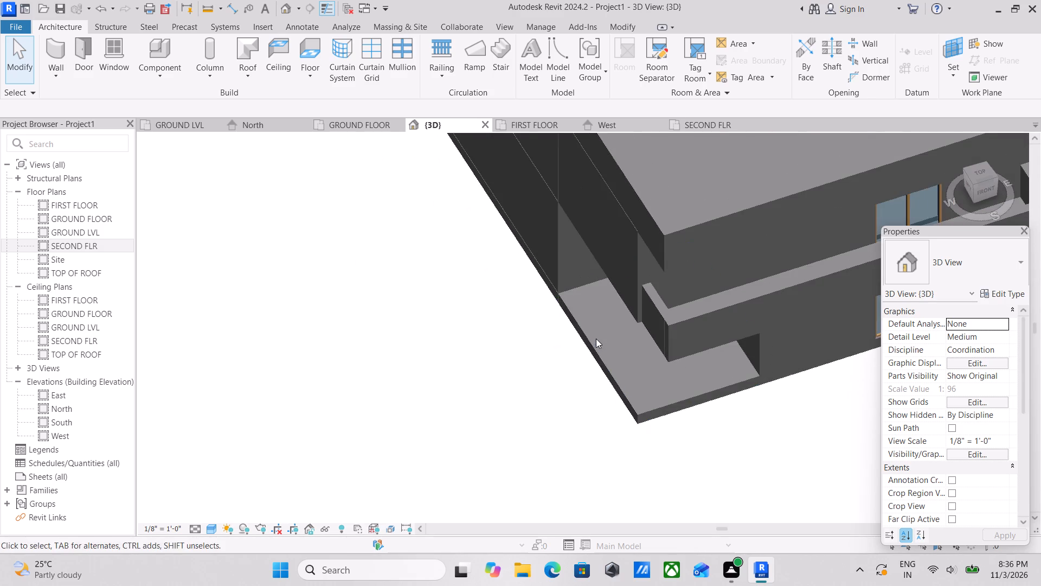
middle_click(596, 339)
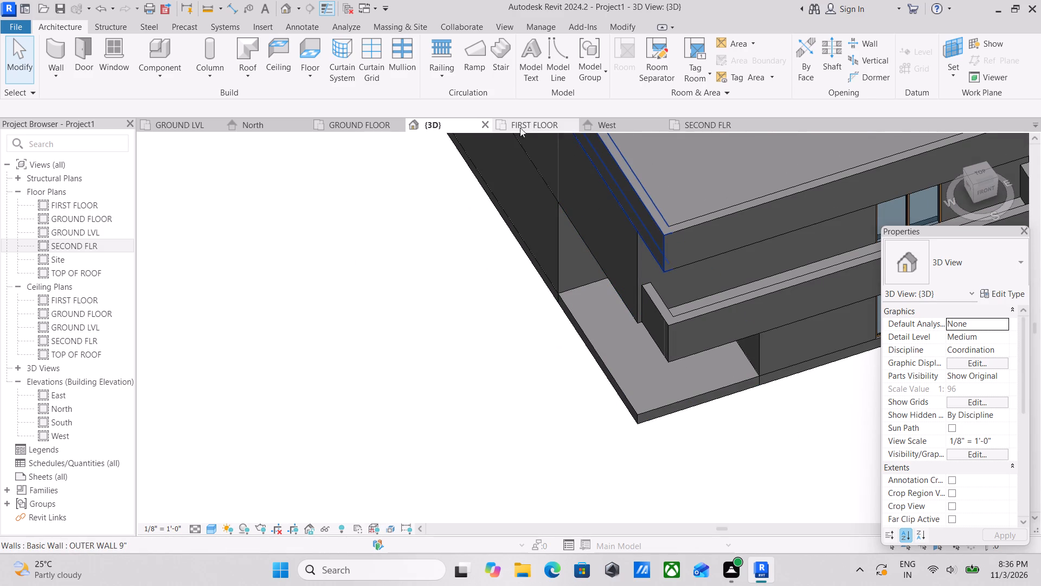
On the GROUND FLOOR plan, place a 24" x 24" rectangular architectural column just inside the southwest corner of the new corner slab.
left_click(364, 123)
scroll(541, 323, "up", 3)
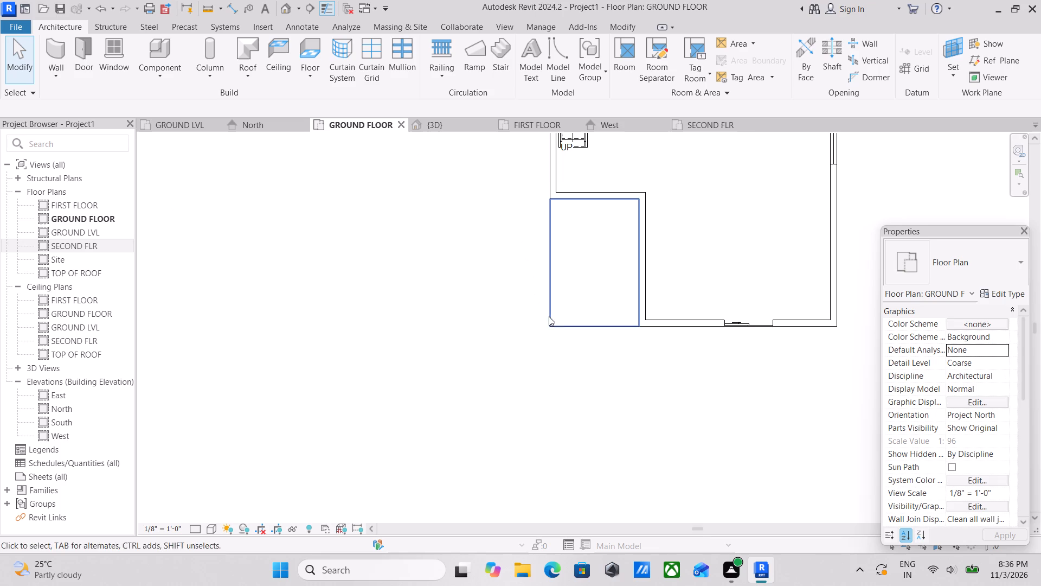
left_click(210, 72)
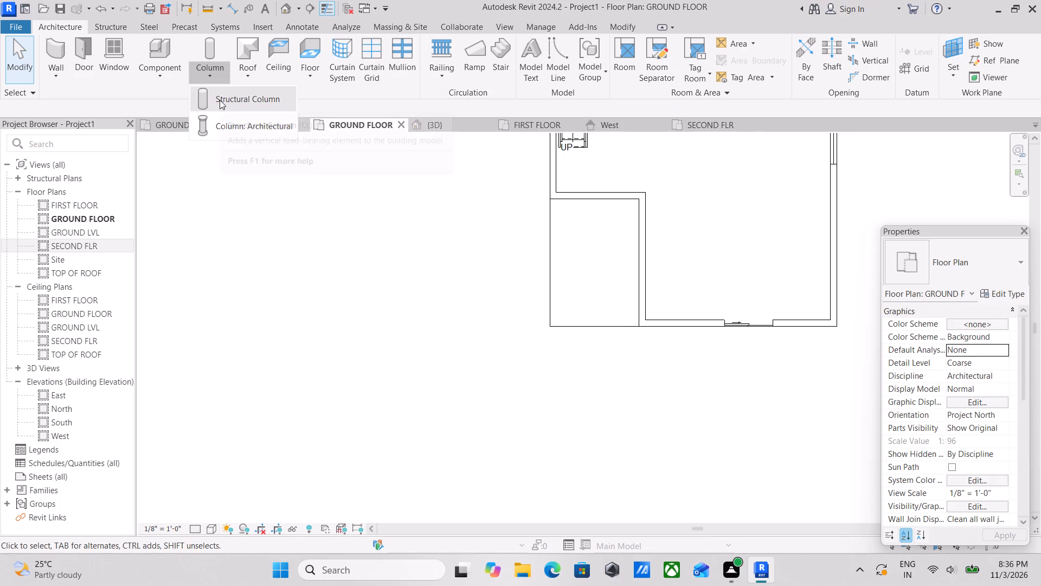
left_click(224, 123)
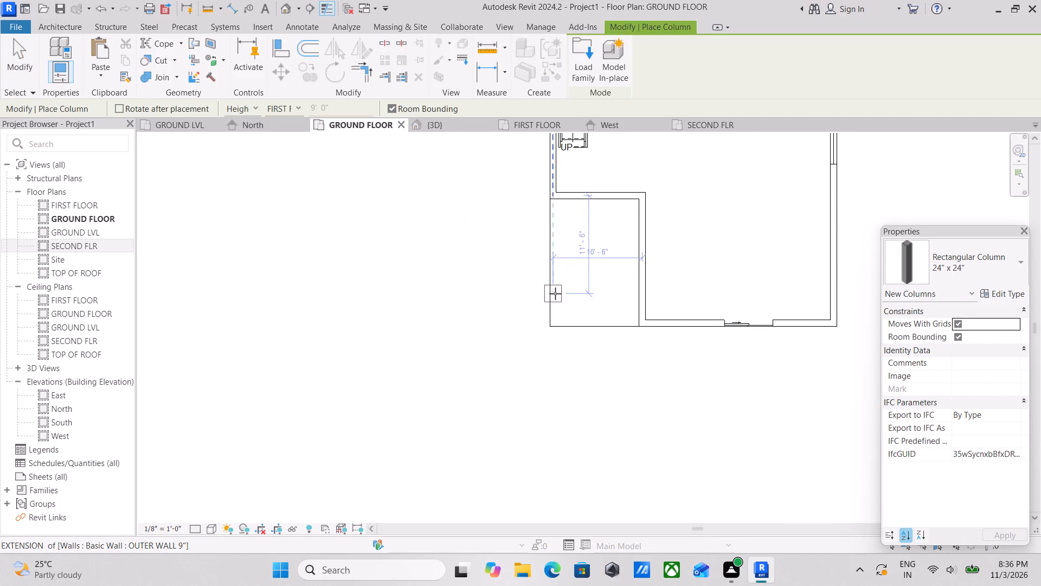
scroll(562, 305, "up", 7)
scroll(908, 381, "down", 1)
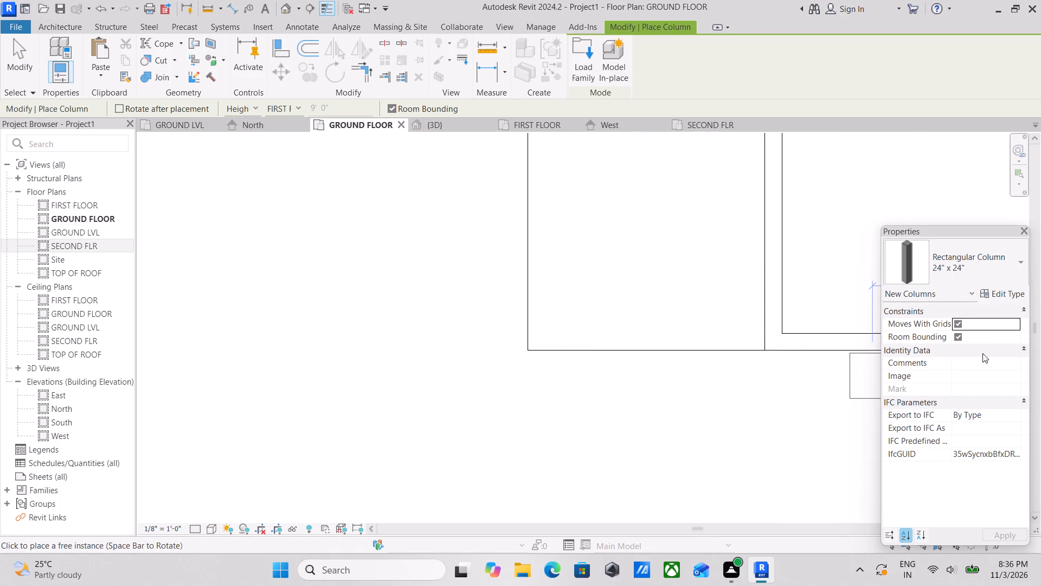
left_click(1019, 329)
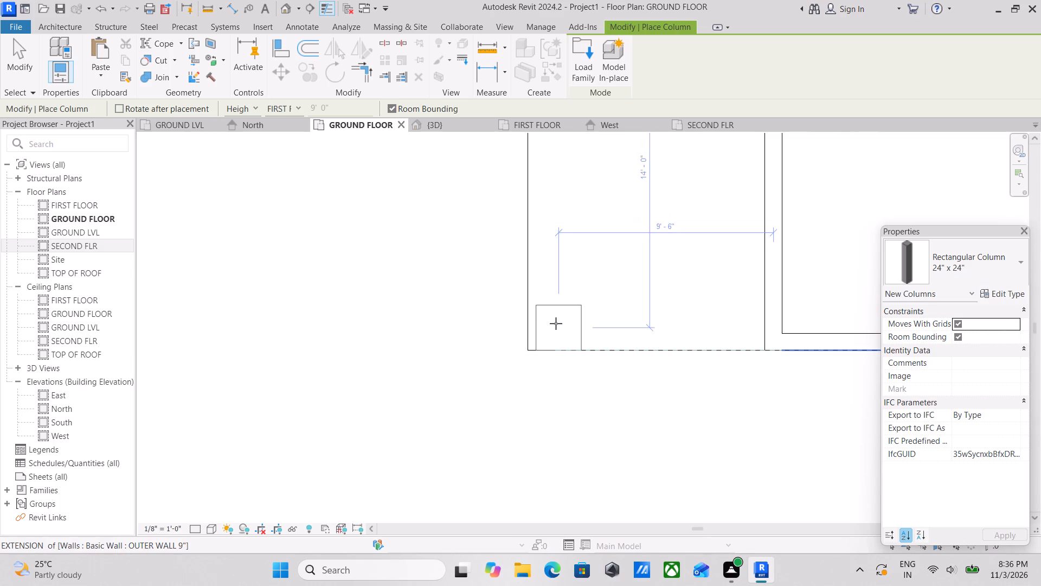
scroll(551, 320, "up", 6)
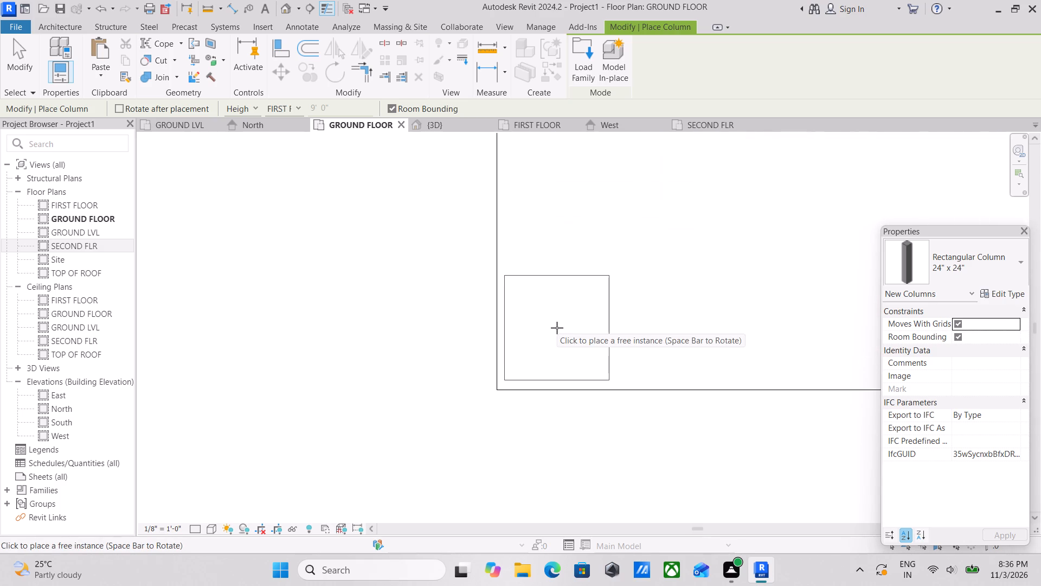
left_click(557, 328)
key("Escape")
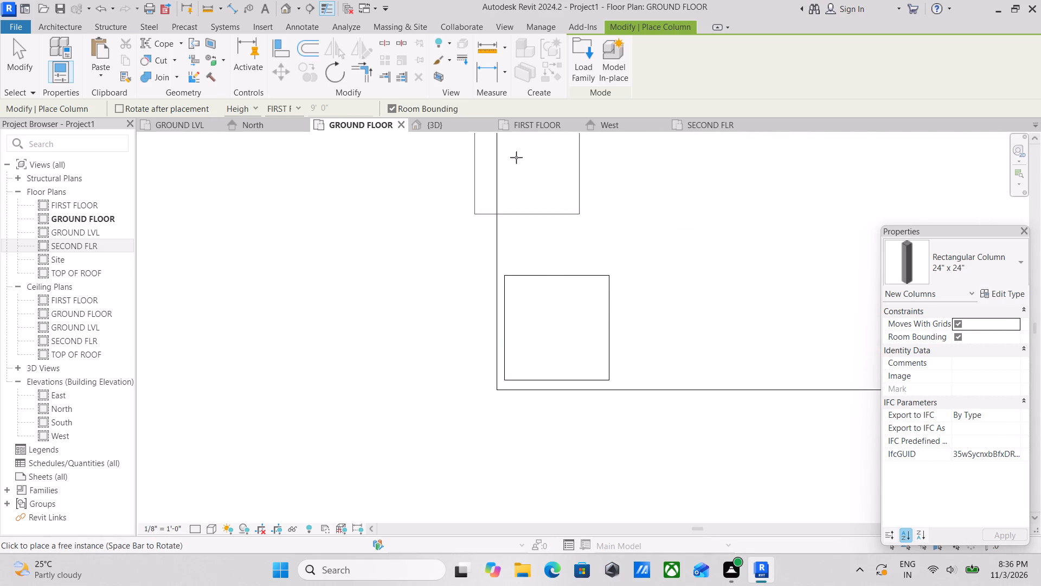
key("Escape")
In the 3D view, assign the OUTER WALL 9" material to the corner column's 24" x 24" type.
left_click(433, 125)
scroll(623, 340, "down", 2)
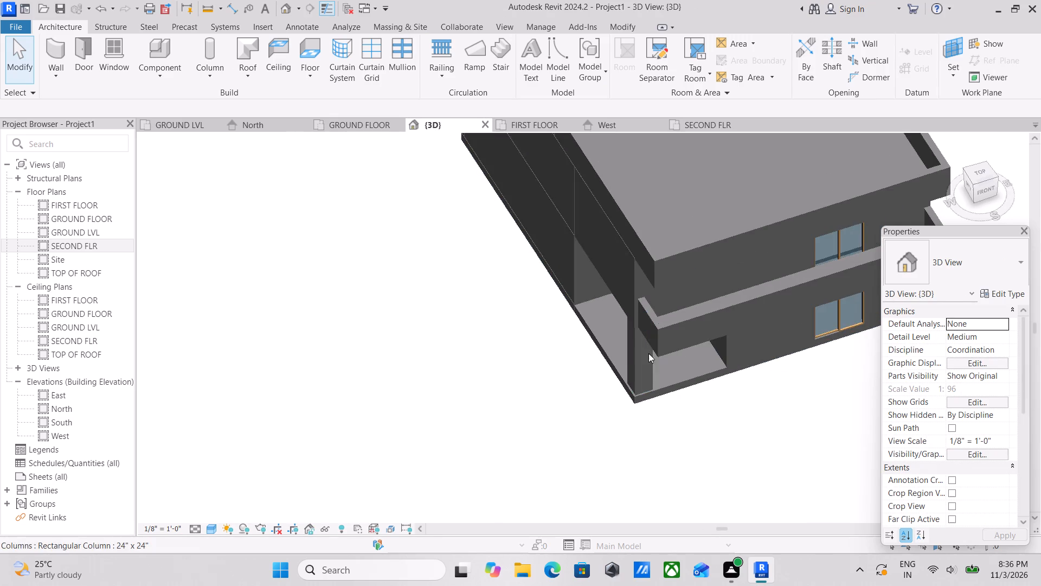
middle_click_drag(664, 373, 692, 215)
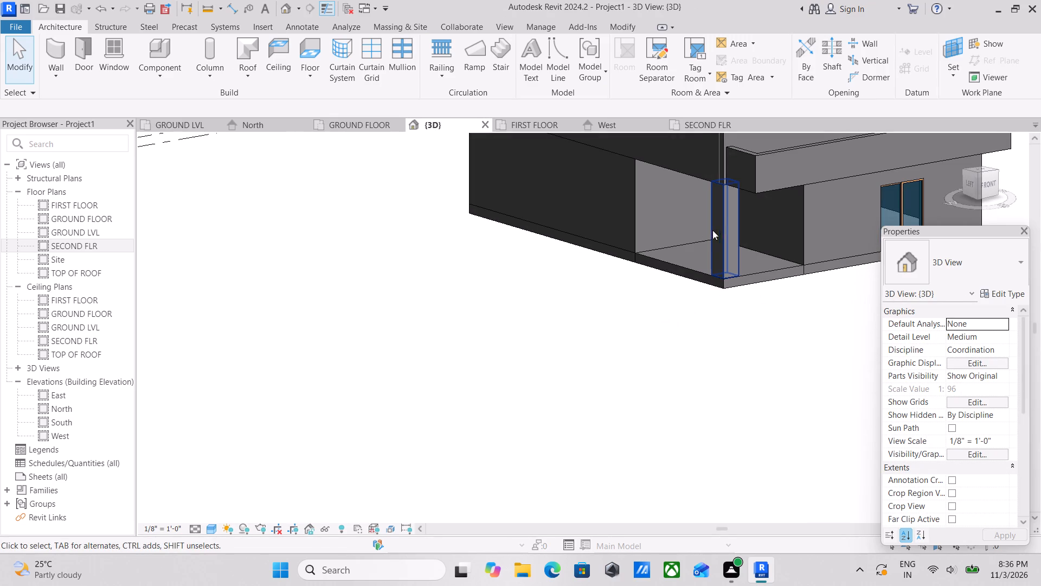
left_click(723, 228)
middle_click_drag(744, 231, 685, 223, "shift")
scroll(729, 245, "down", 2)
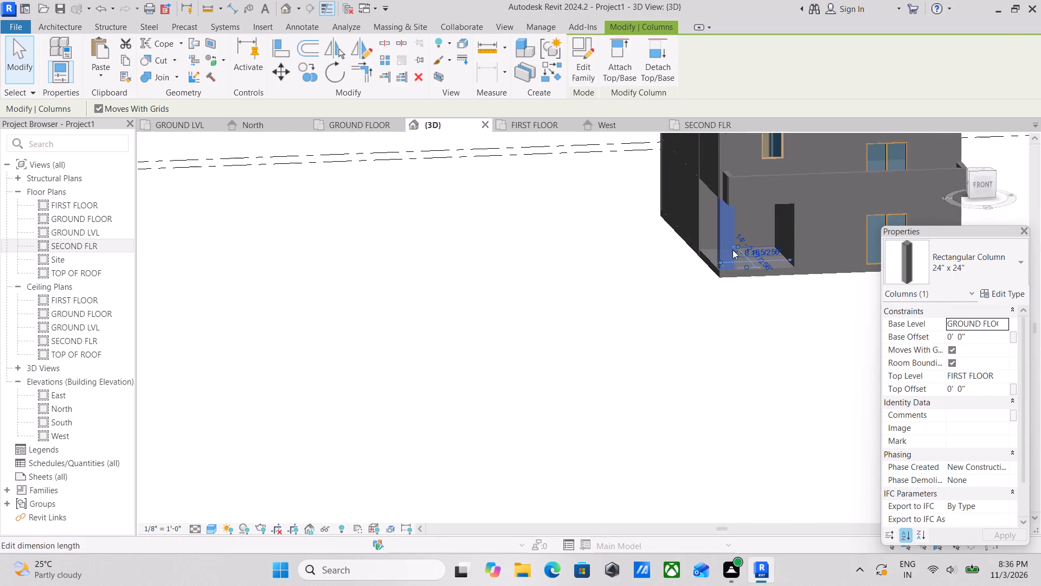
left_click(1011, 296)
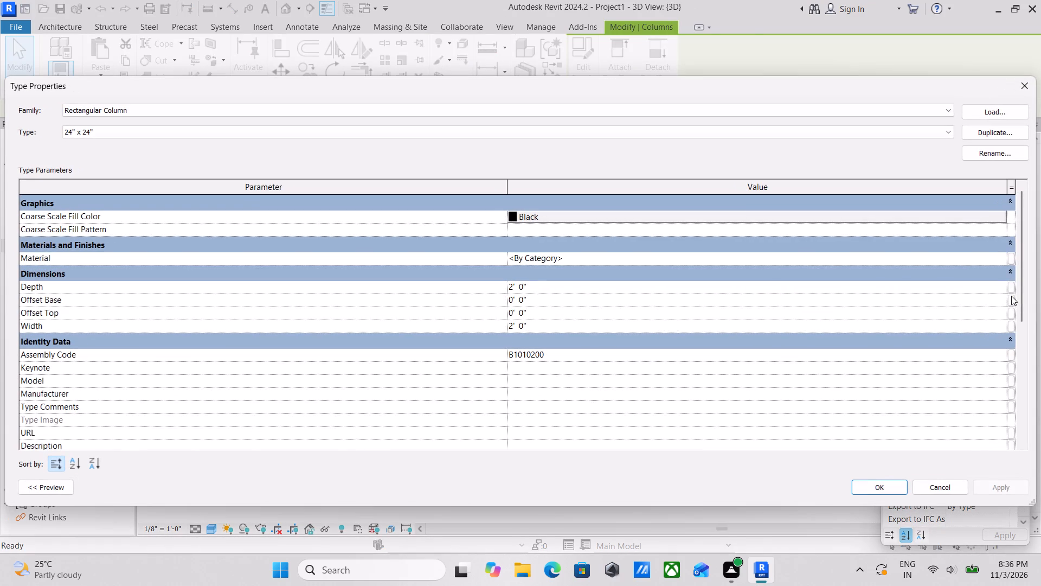
left_click(1001, 257)
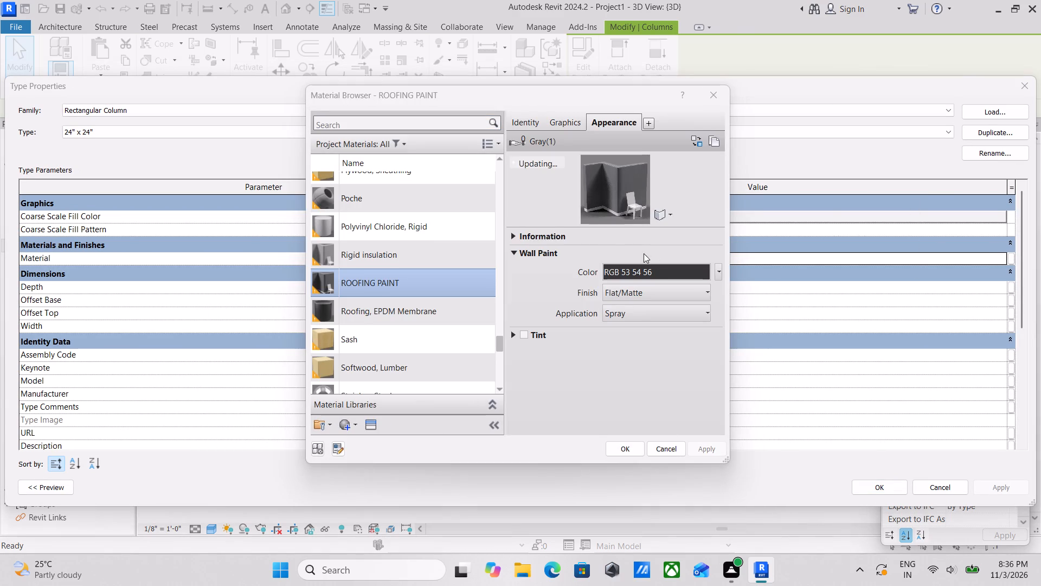
left_click(398, 121)
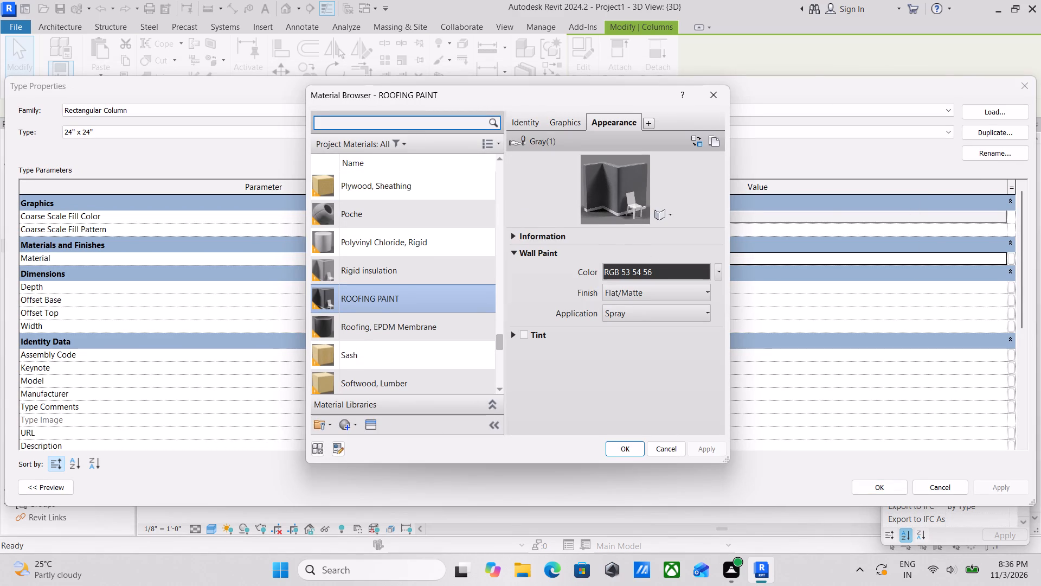
key("o")
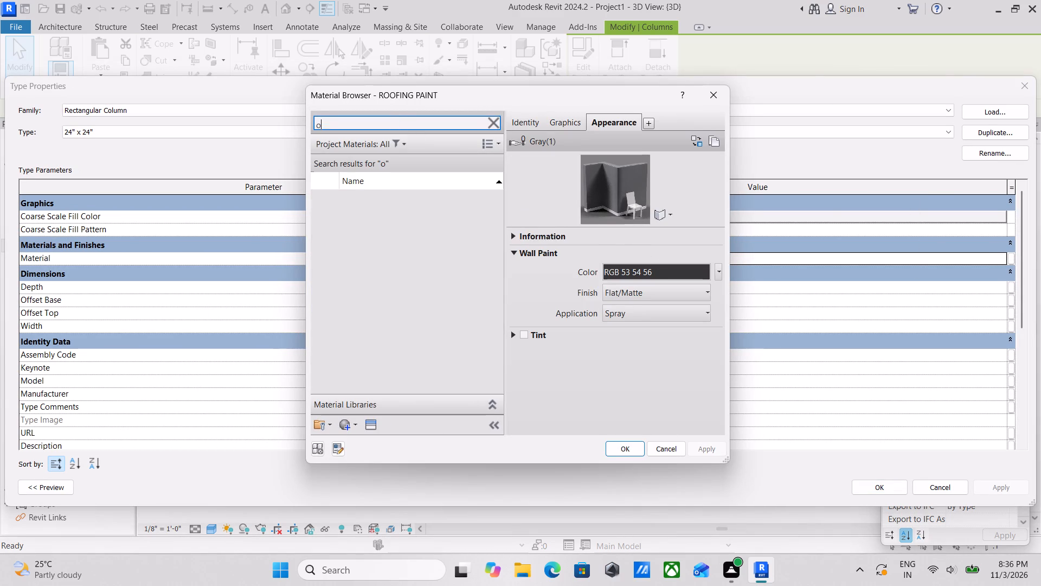
key("u")
type("ter")
left_click(408, 204)
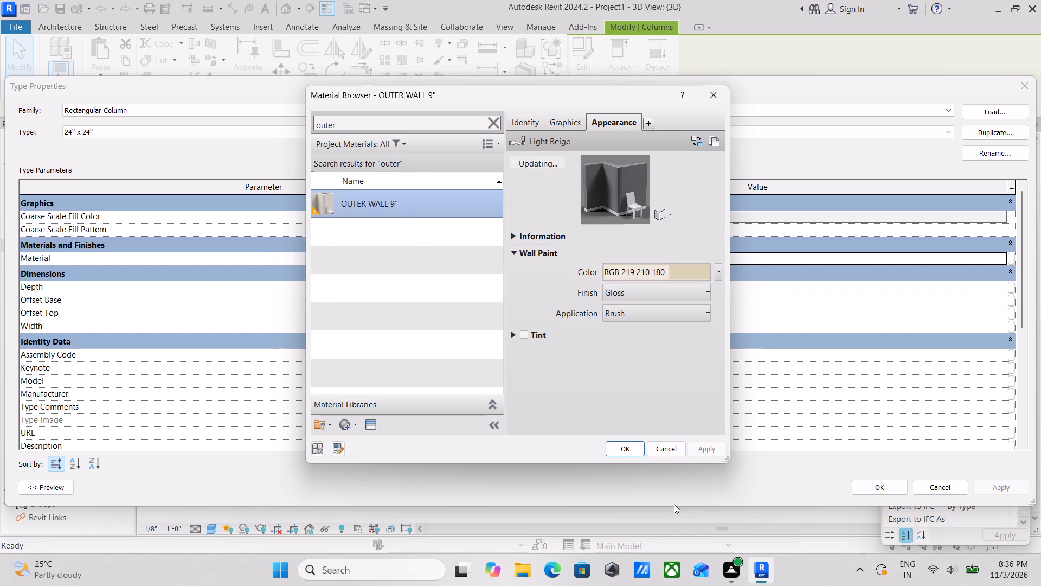
left_click(624, 447)
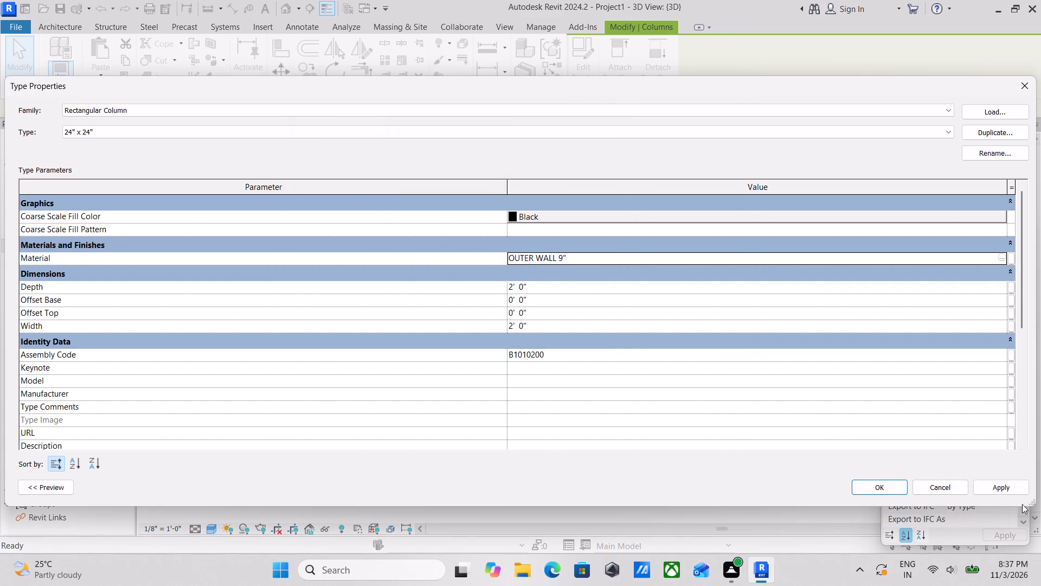
left_click(1002, 487)
left_click(882, 482)
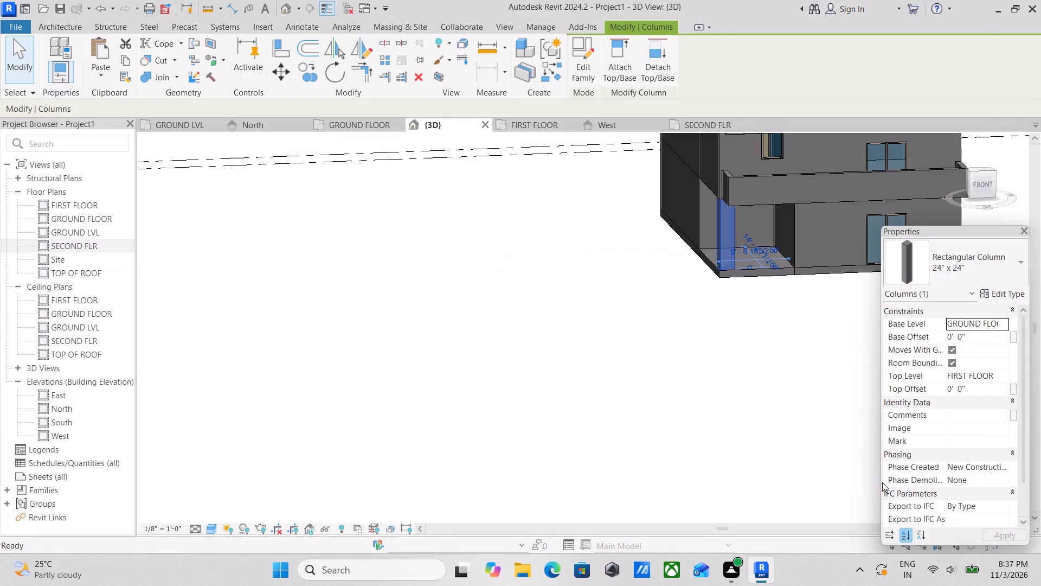
Duplicate the corner column's type under the name 1' x 1' columns.
scroll(857, 353, "up", 2)
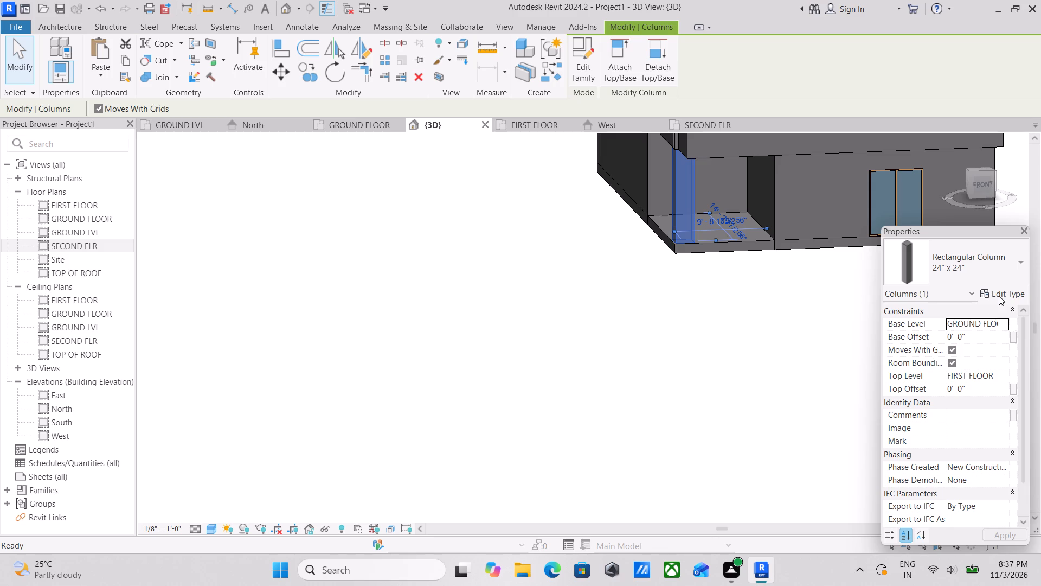
left_click(999, 295)
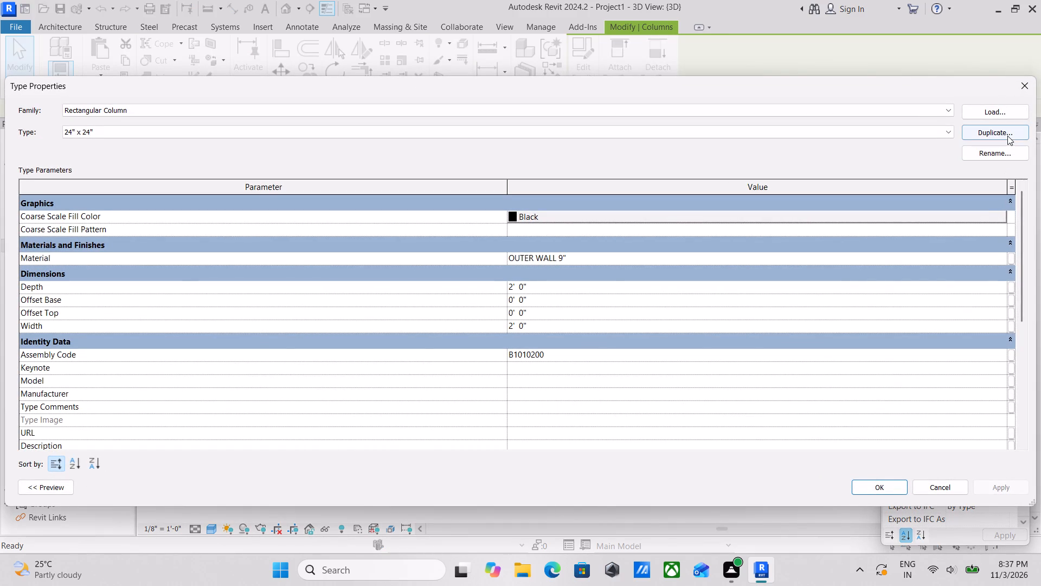
left_click(994, 132)
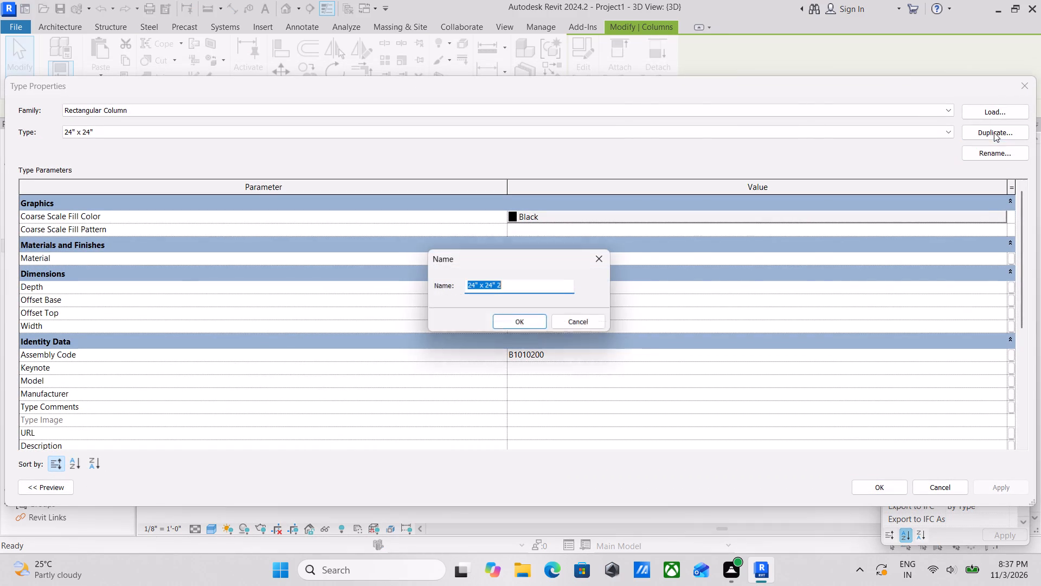
key("BackSpace")
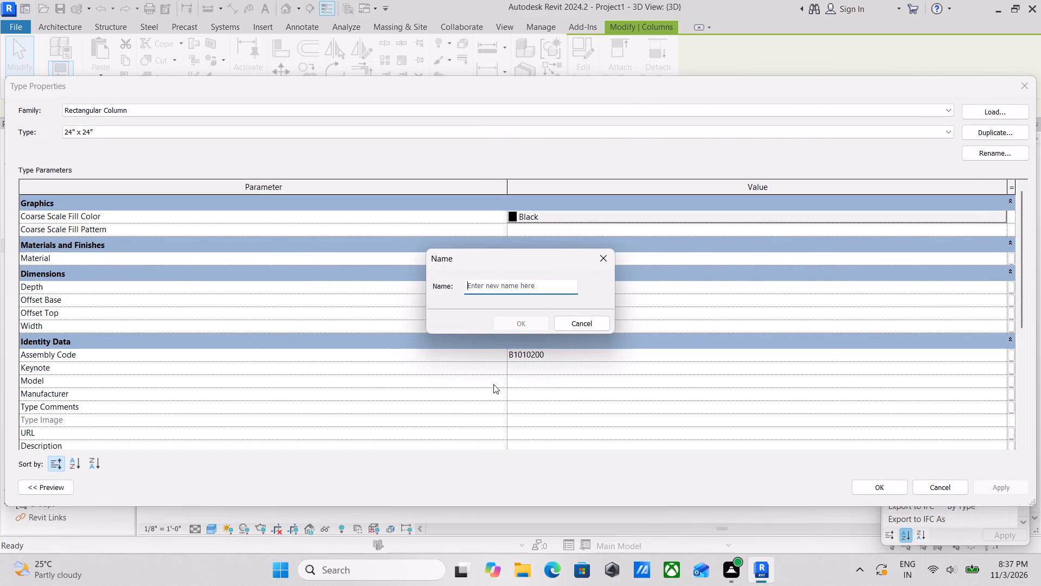
type("1'")
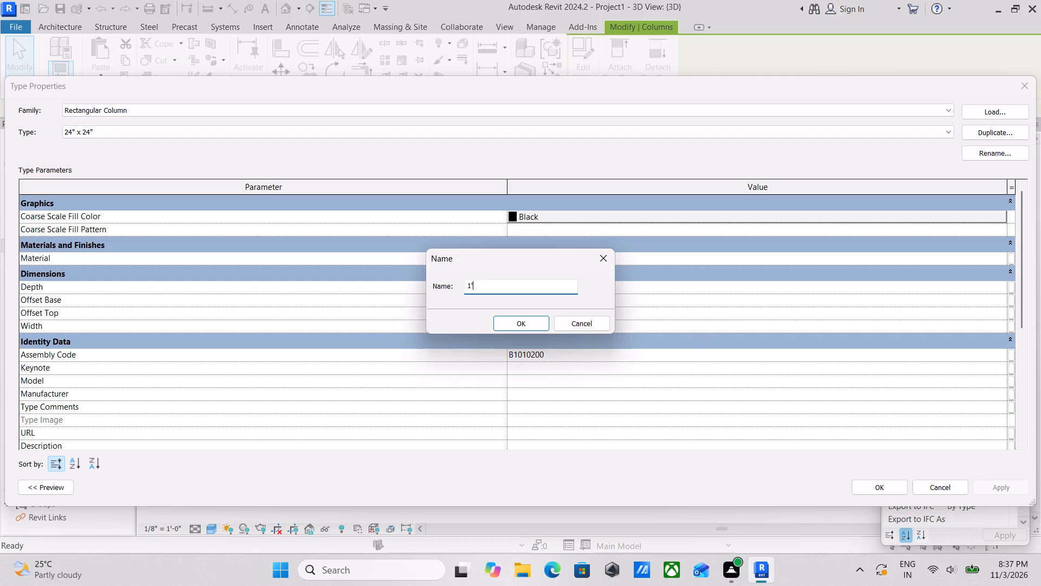
key("space")
type("x")
key("1")
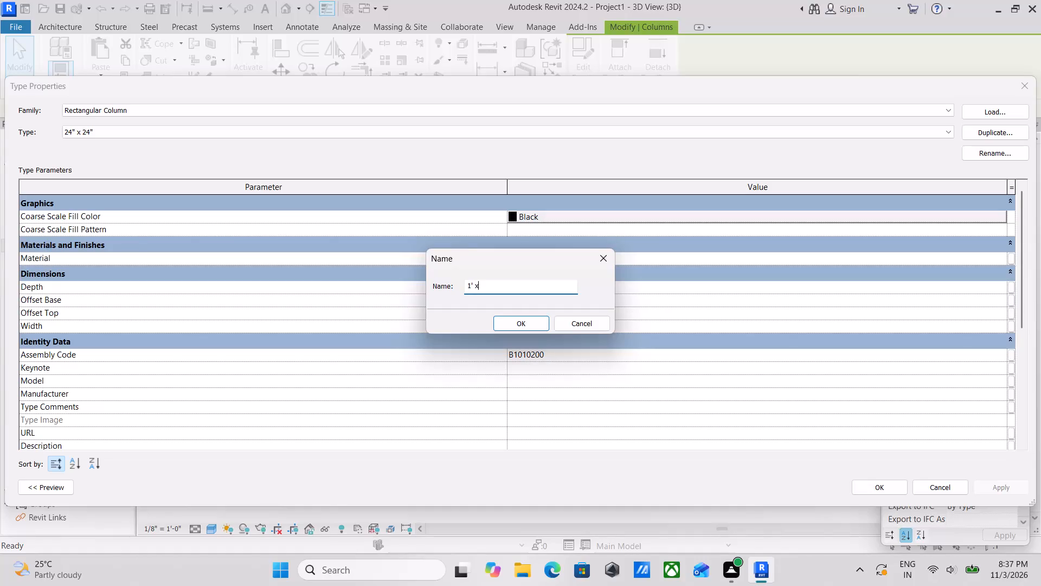
key("BackSpace")
key("space")
type("1")
key("apostrophe")
key("space")
type("co")
type("lumb")
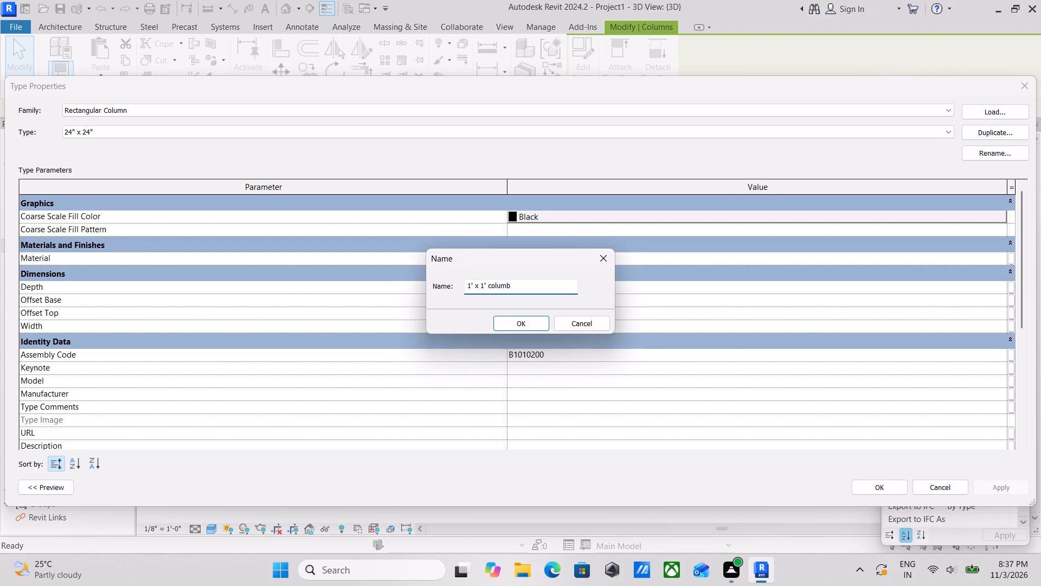
key("BackSpace")
type("ns")
left_click(519, 321)
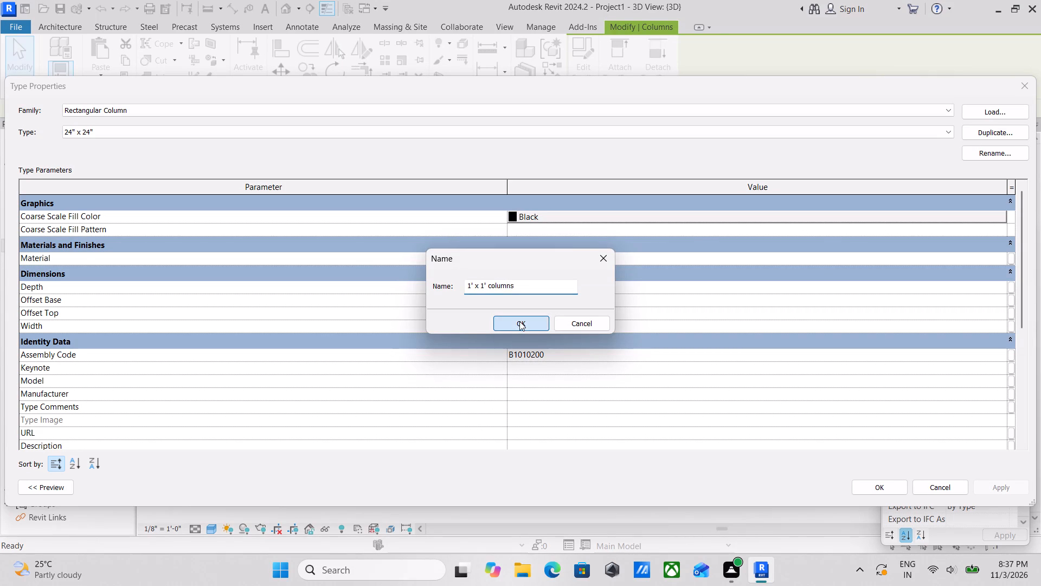
Set the new column type's depth and width to 1' each and apply it to the corner column.
left_click(542, 289)
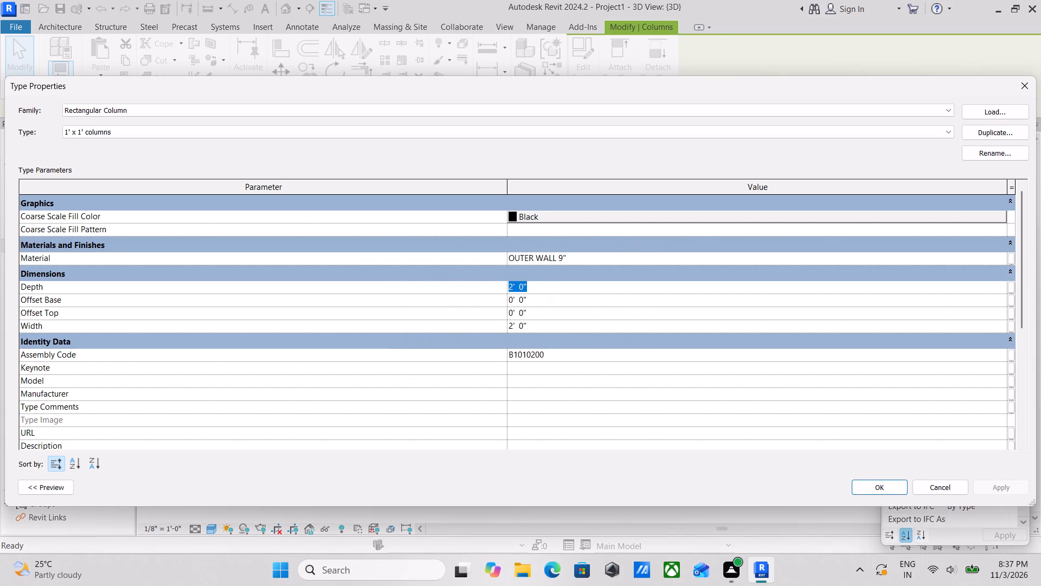
key("1")
key("apostrophe")
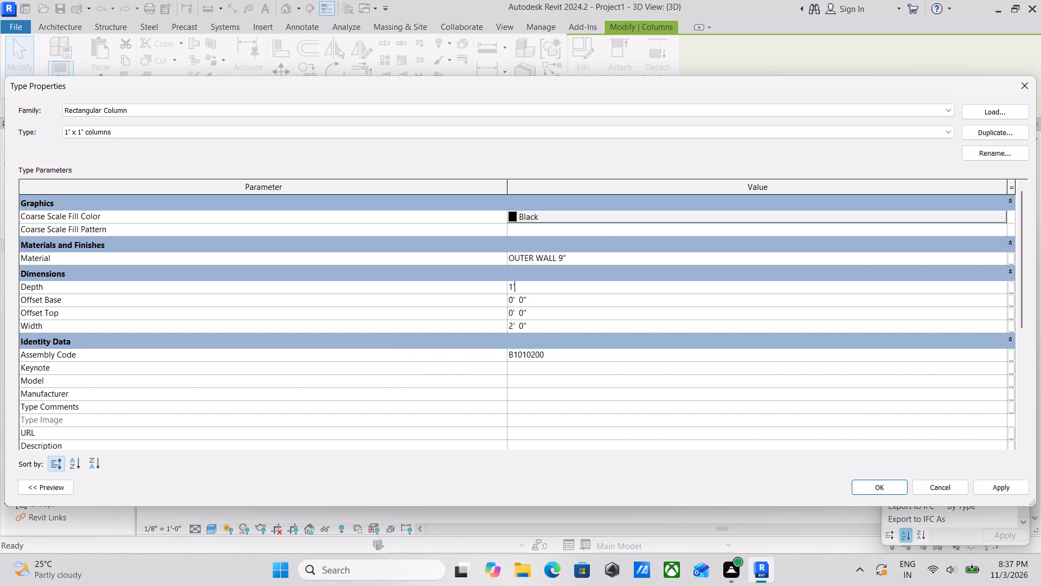
left_click(529, 323)
left_click_drag(529, 323, 528, 323)
left_click_drag(528, 323, 469, 328)
key("1")
key("apostrophe")
left_click(1003, 486)
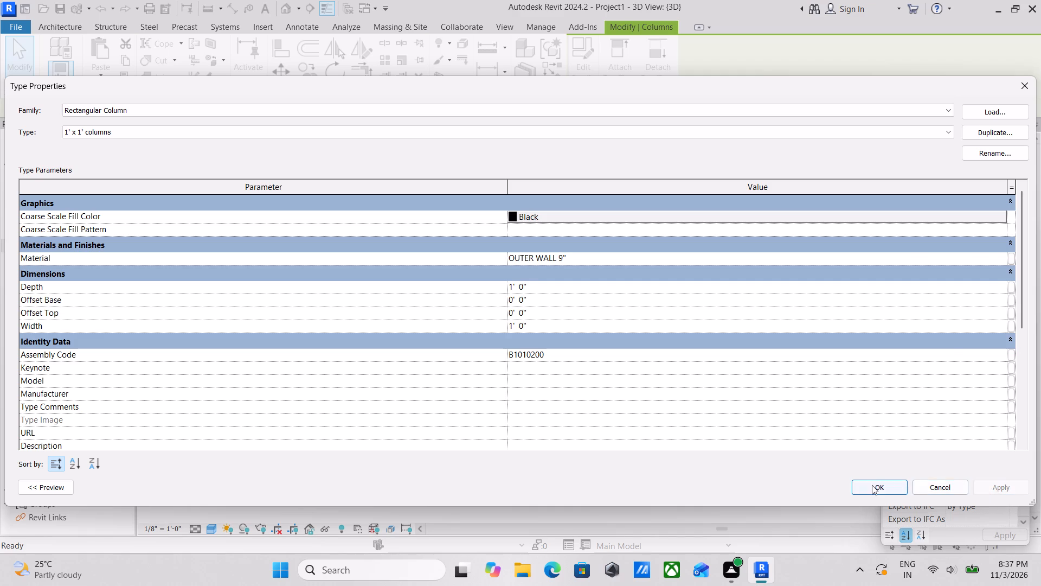
left_click(868, 487)
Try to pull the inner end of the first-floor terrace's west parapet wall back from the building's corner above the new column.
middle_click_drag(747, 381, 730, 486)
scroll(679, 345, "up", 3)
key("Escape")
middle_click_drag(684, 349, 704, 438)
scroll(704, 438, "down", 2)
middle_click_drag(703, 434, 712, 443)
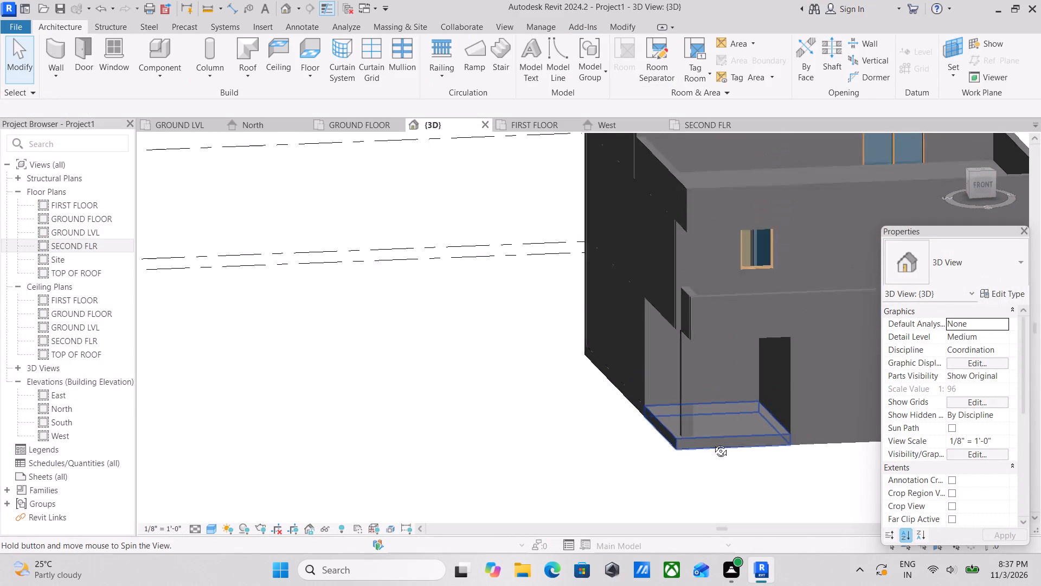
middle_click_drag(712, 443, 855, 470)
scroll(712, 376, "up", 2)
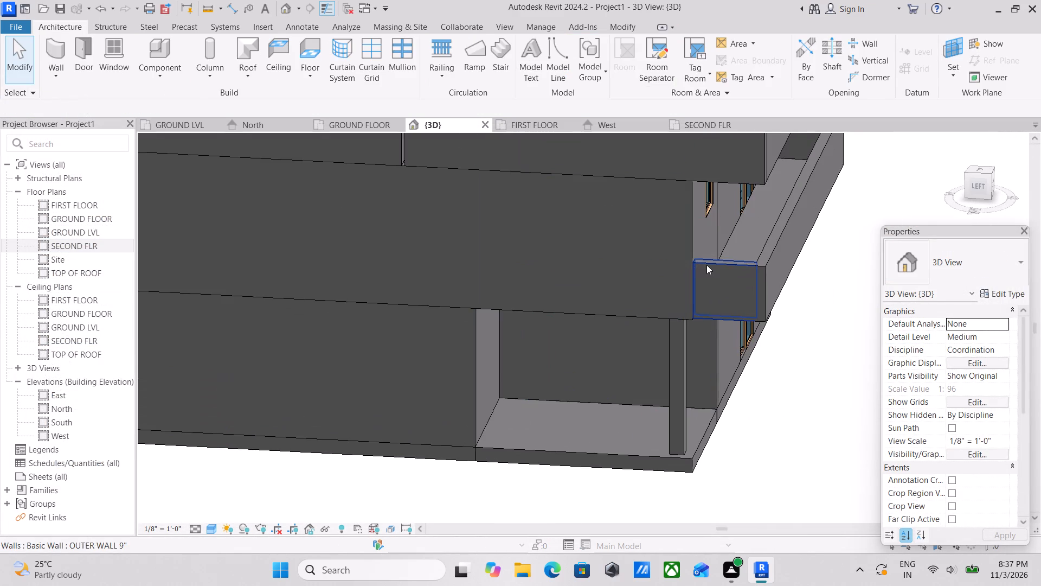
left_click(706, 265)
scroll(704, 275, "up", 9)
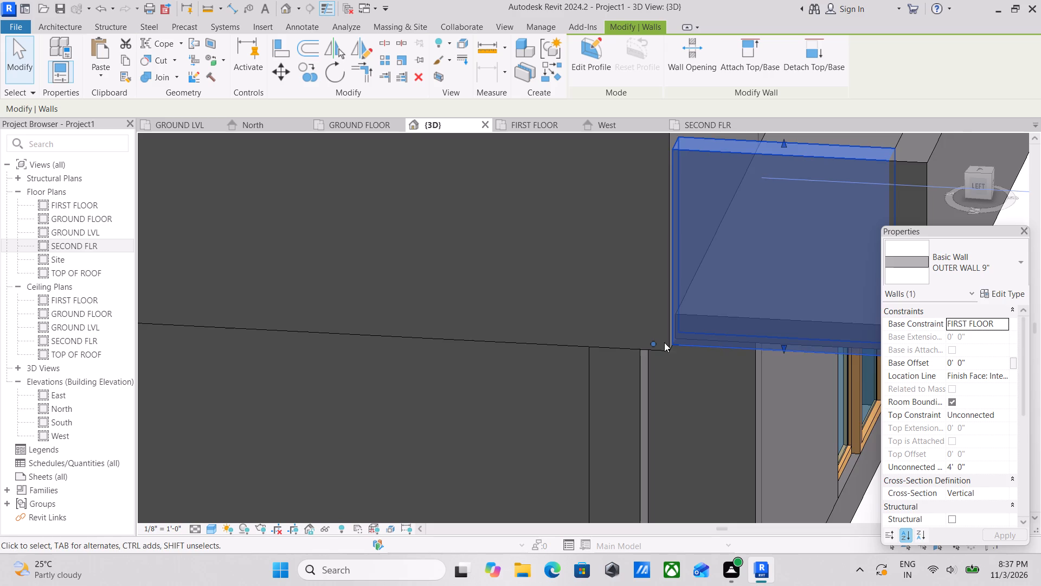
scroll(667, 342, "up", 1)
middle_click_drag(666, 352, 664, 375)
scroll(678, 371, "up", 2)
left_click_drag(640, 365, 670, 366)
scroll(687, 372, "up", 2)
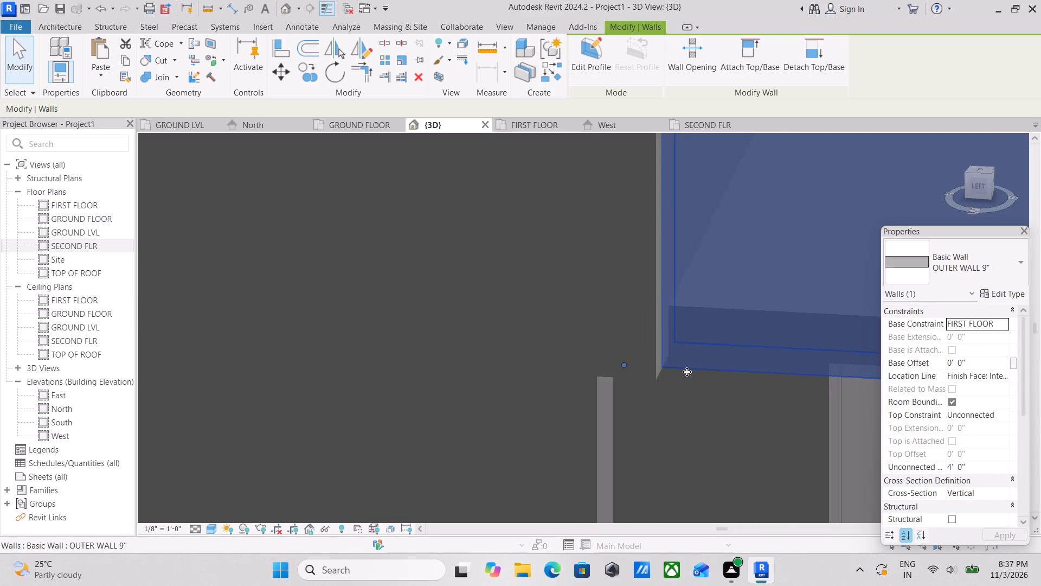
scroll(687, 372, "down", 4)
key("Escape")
Examine the corner column, its slab and the terraces above from the west side and the front of the building.
scroll(687, 372, "down", 11)
middle_click_drag(685, 380, 700, 268)
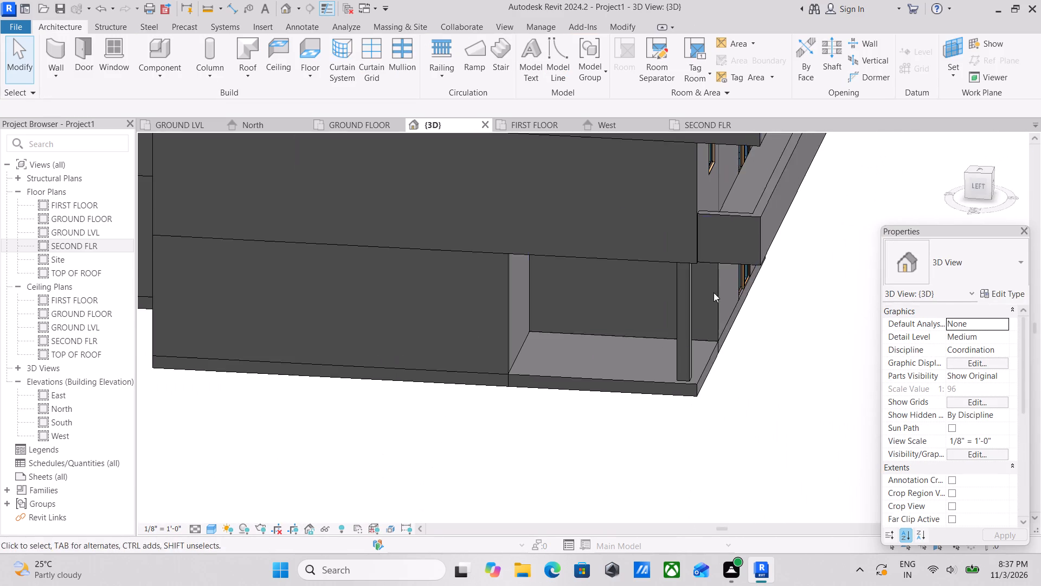
scroll(722, 324, "down", 5)
scroll(718, 380, "down", 1)
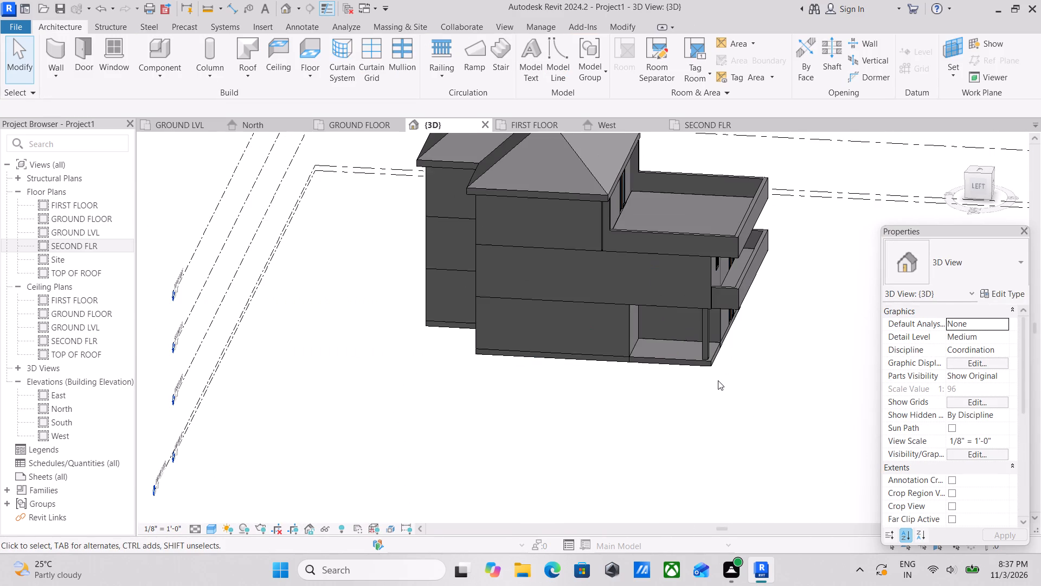
middle_click_drag(716, 379, 564, 283, "shift")
middle_click_drag(681, 347, 673, 439)
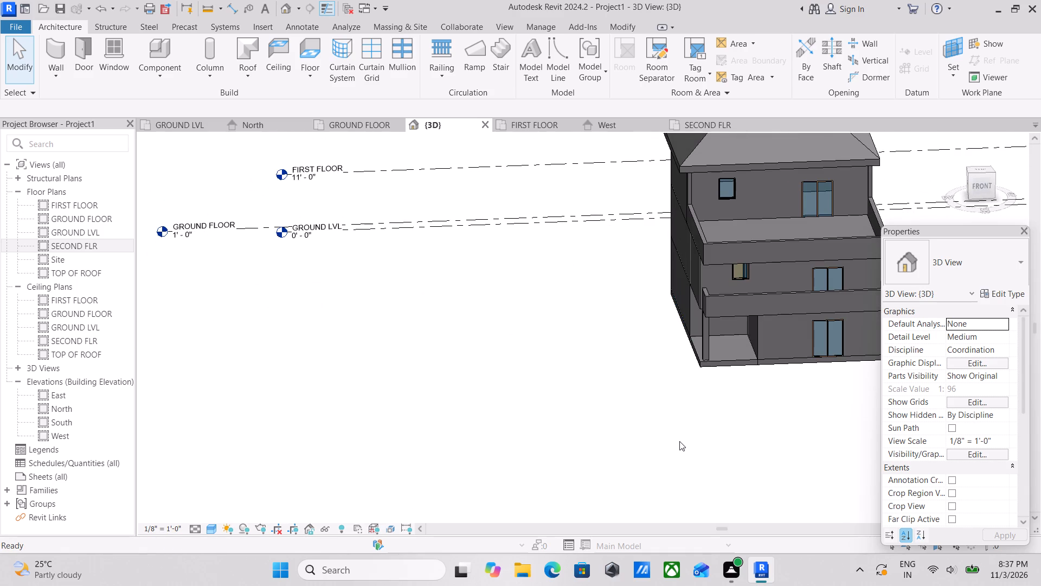
scroll(687, 438, "down", 2)
middle_click_drag(687, 438, 716, 477)
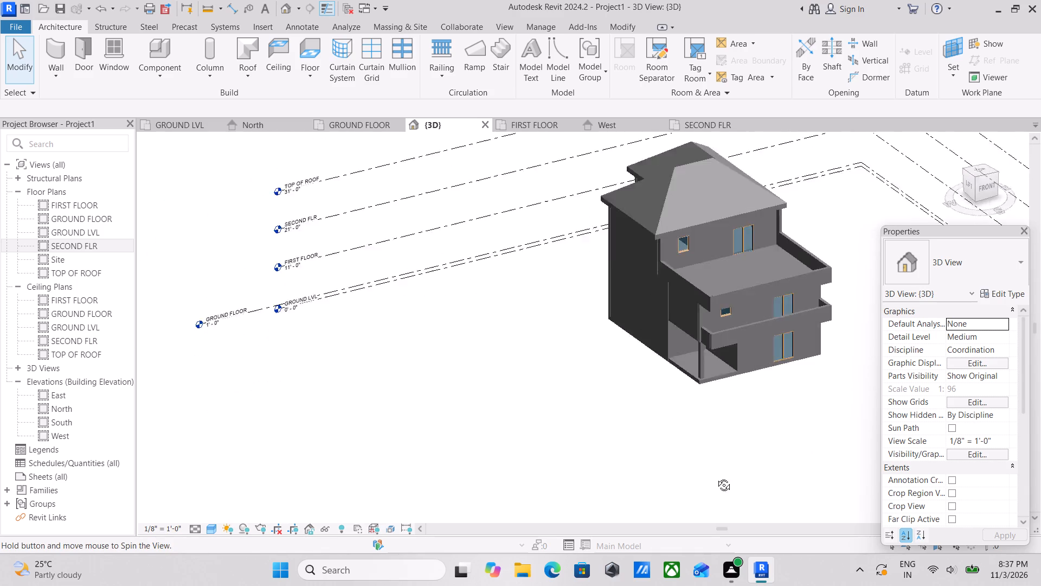
middle_click_drag(716, 477, 695, 481)
scroll(695, 479, "up", 1, "shift")
scroll(705, 369, "up", 6)
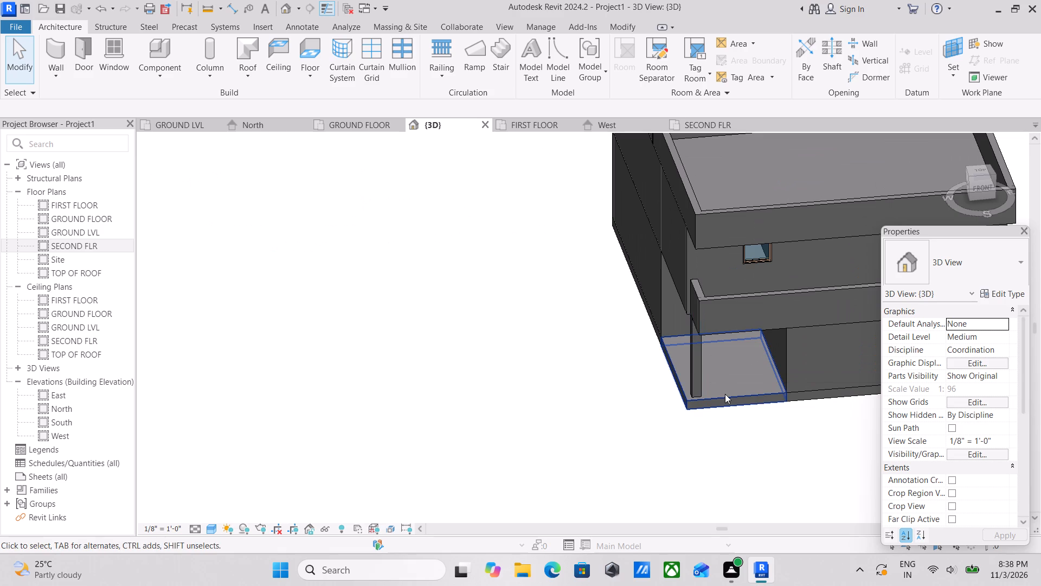
scroll(725, 394, "down", 2)
middle_click_drag(725, 394, 785, 403, "shift")
scroll(760, 403, "down", 1)
middle_click_drag(758, 402, 695, 535)
scroll(694, 534, "up", 1)
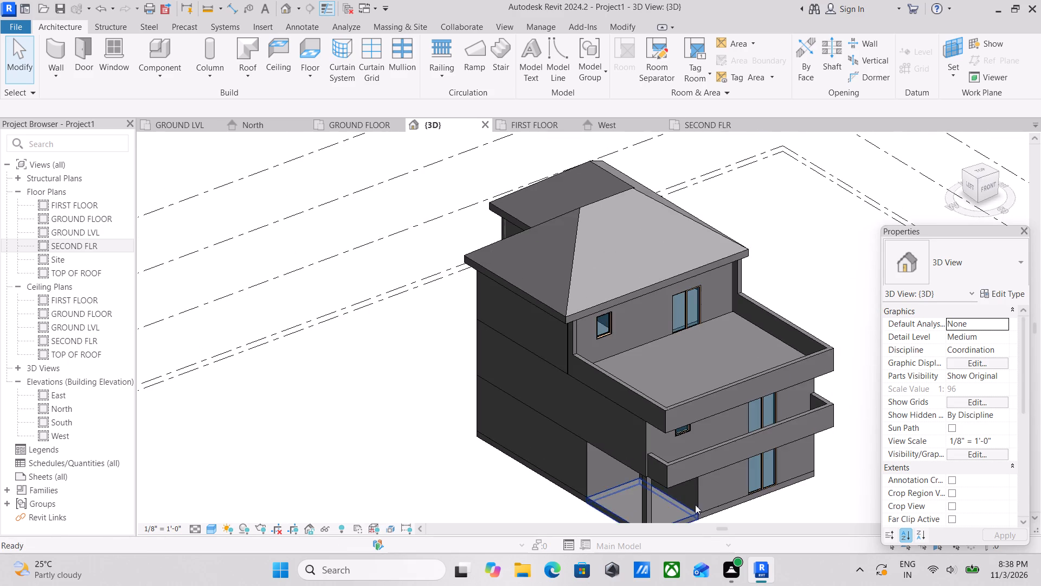
middle_click_drag(699, 492, 636, 486, "shift")
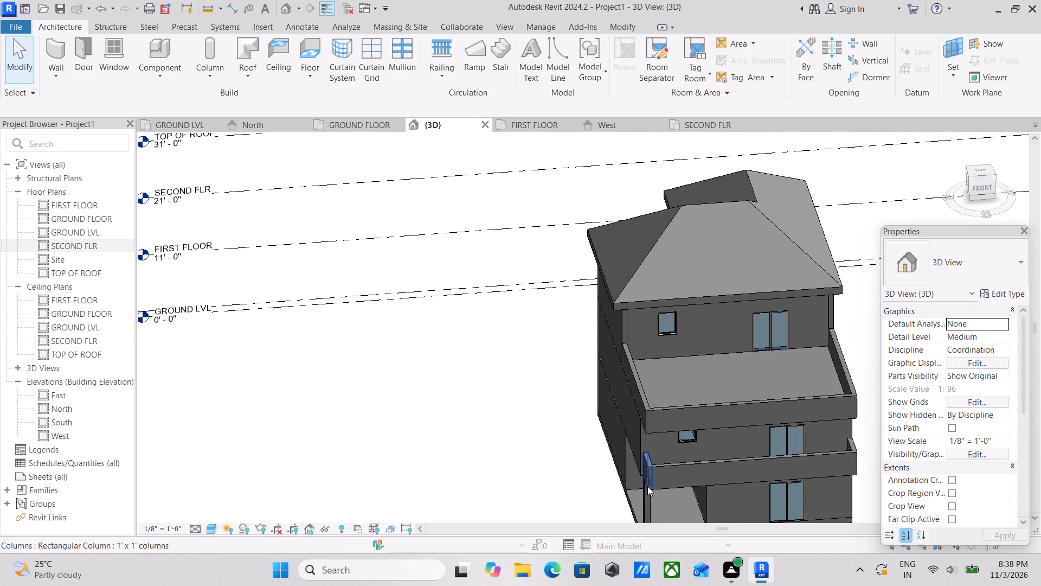
scroll(647, 486, "up", 3)
middle_click_drag(648, 486, 649, 545)
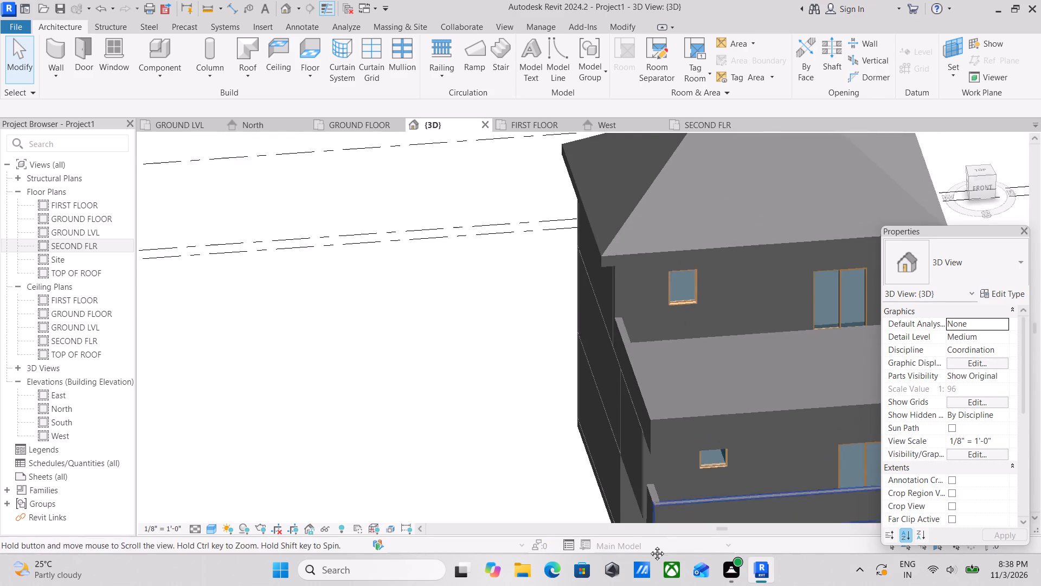
middle_click_drag(649, 545, 647, 551)
scroll(643, 482, "up", 1)
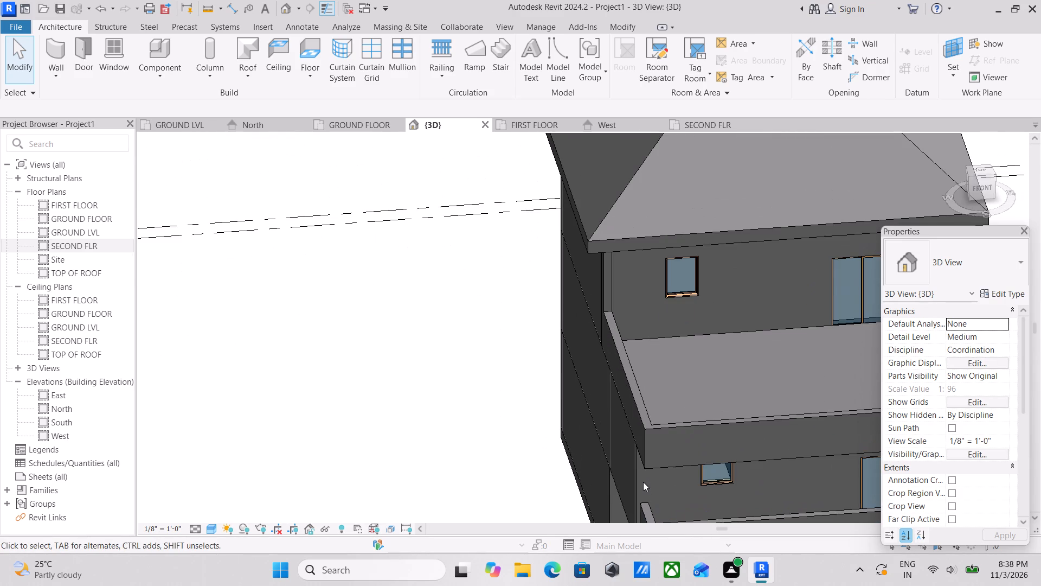
scroll(643, 482, "down", 2)
scroll(650, 482, "up", 1)
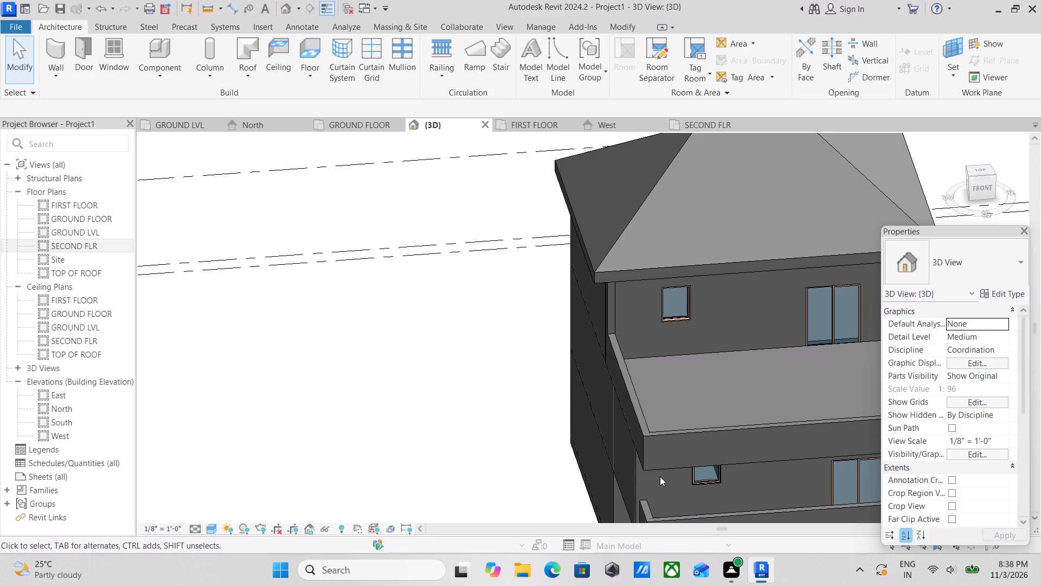
scroll(661, 478, "up", 1)
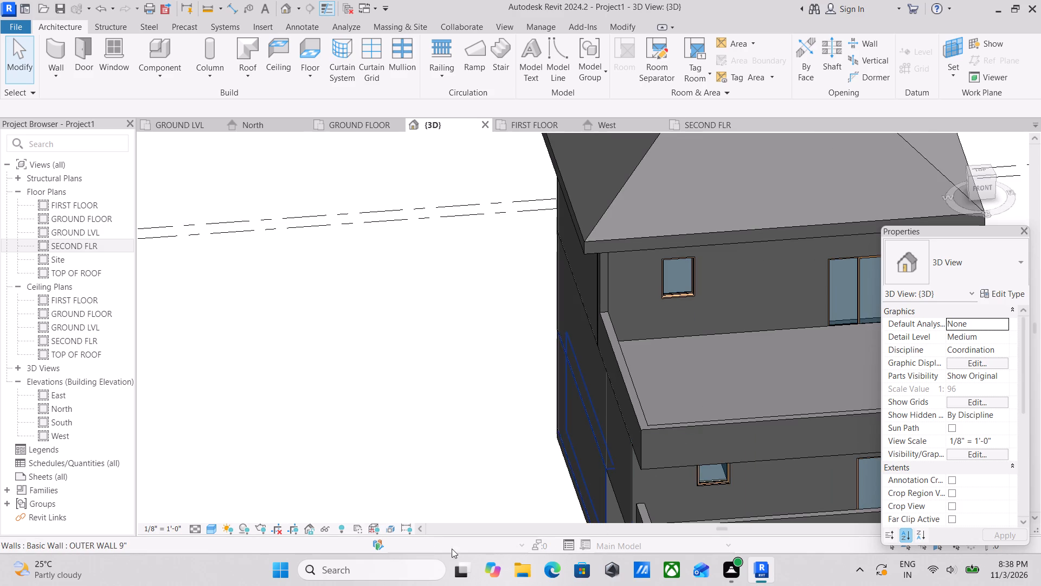
Switch the 3D view to the Realistic visual style and inspect the marble floor of the upper terrace up close.
left_click(209, 532)
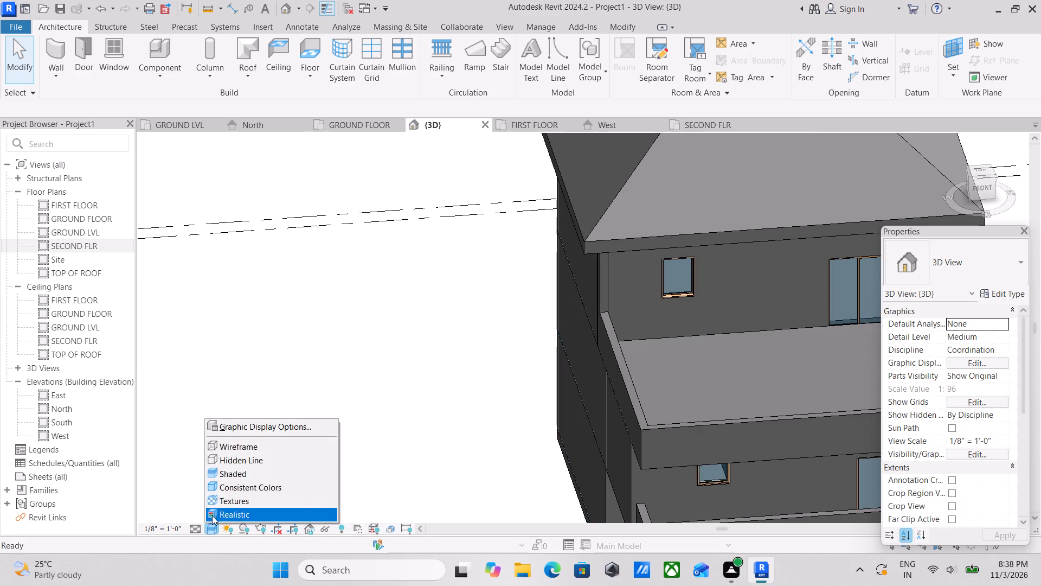
left_click(220, 515)
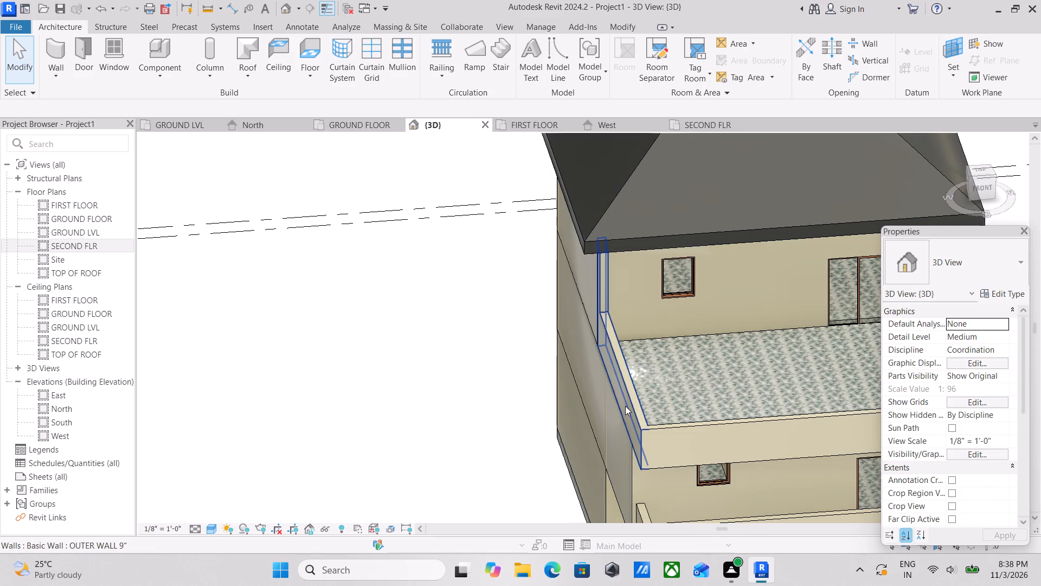
scroll(802, 383, "up", 3)
scroll(756, 361, "up", 2)
scroll(562, 393, "up", 7)
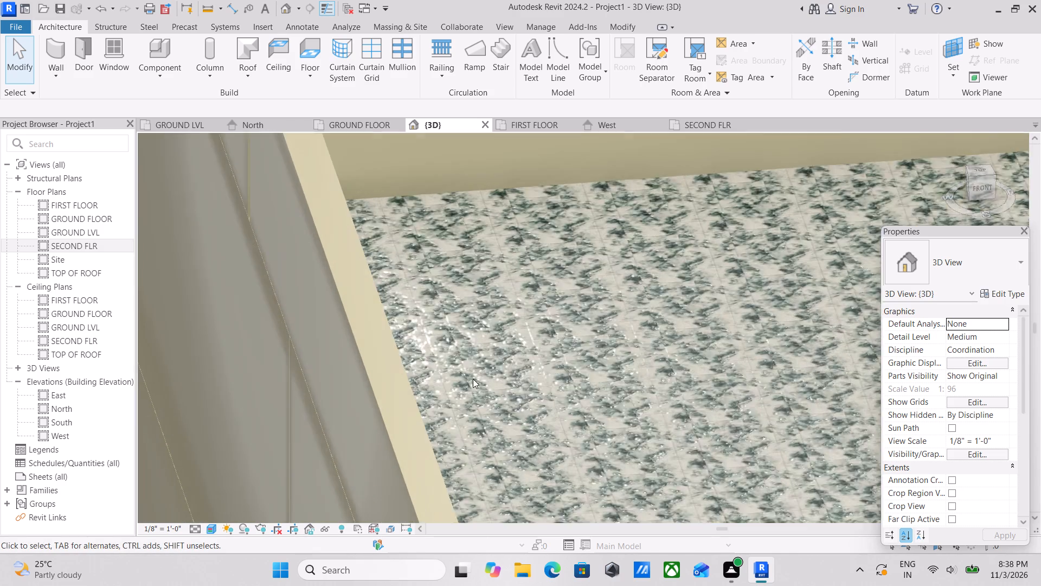
scroll(473, 379, "up", 19)
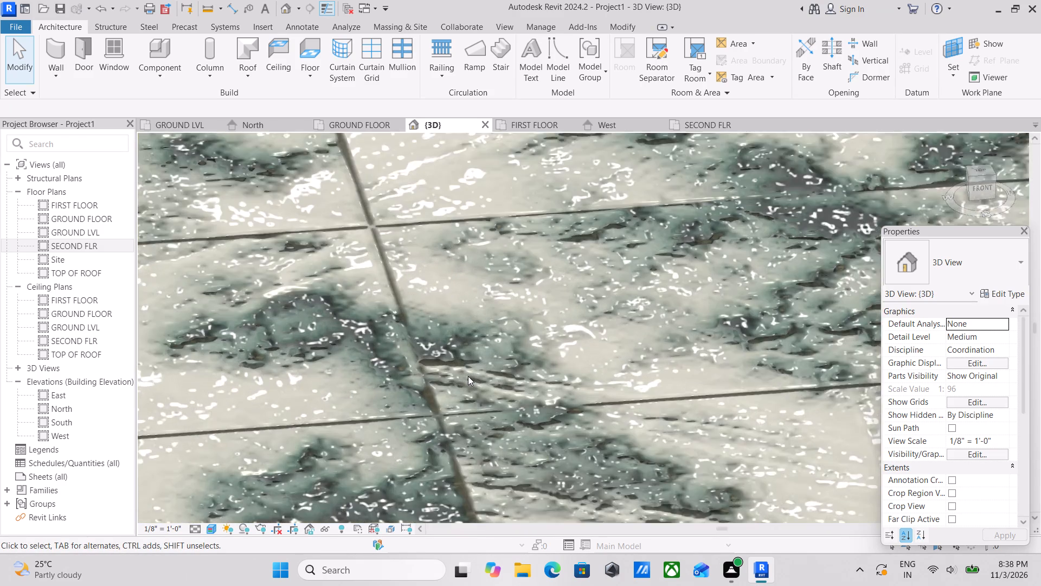
scroll(468, 376, "up", 1)
scroll(468, 376, "down", 8)
scroll(551, 363, "down", 11)
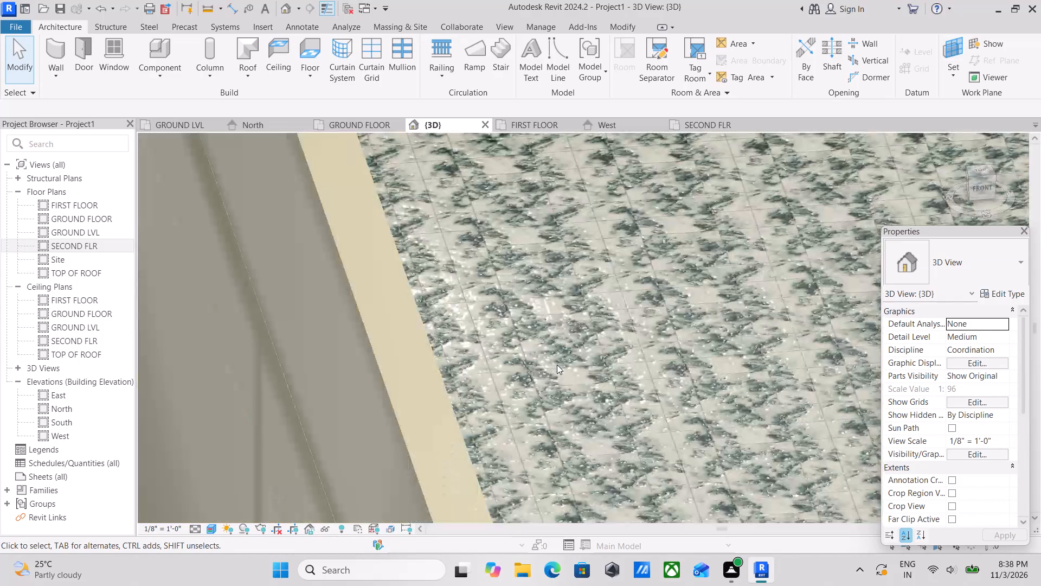
scroll(557, 365, "down", 16)
scroll(603, 405, "down", 1)
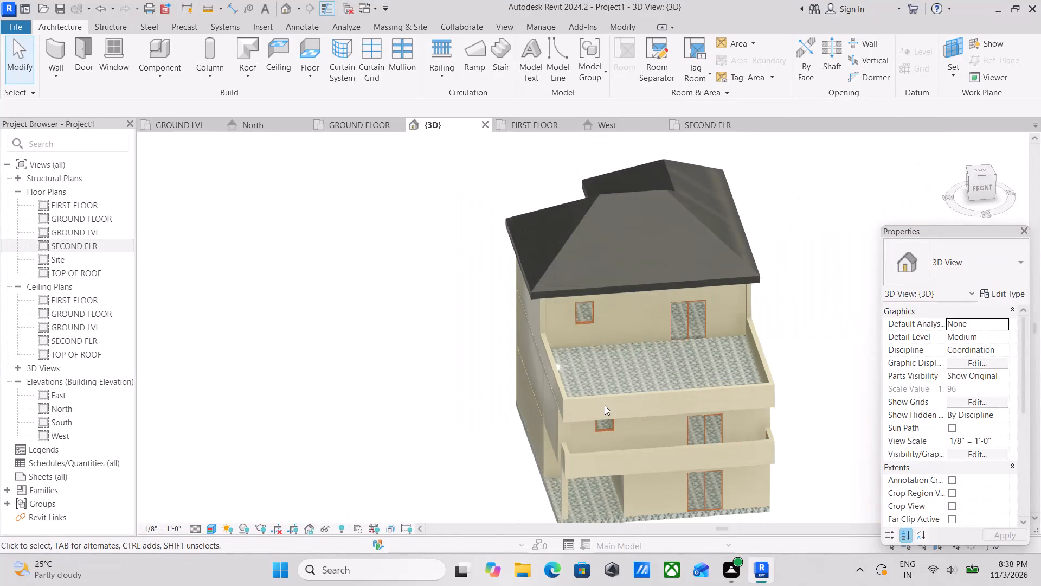
Review the realistic building from the front and both sides, checking the roof, terraces, openings and corner column.
scroll(618, 431, "down", 2)
middle_click_drag(617, 436, 618, 433, "shift")
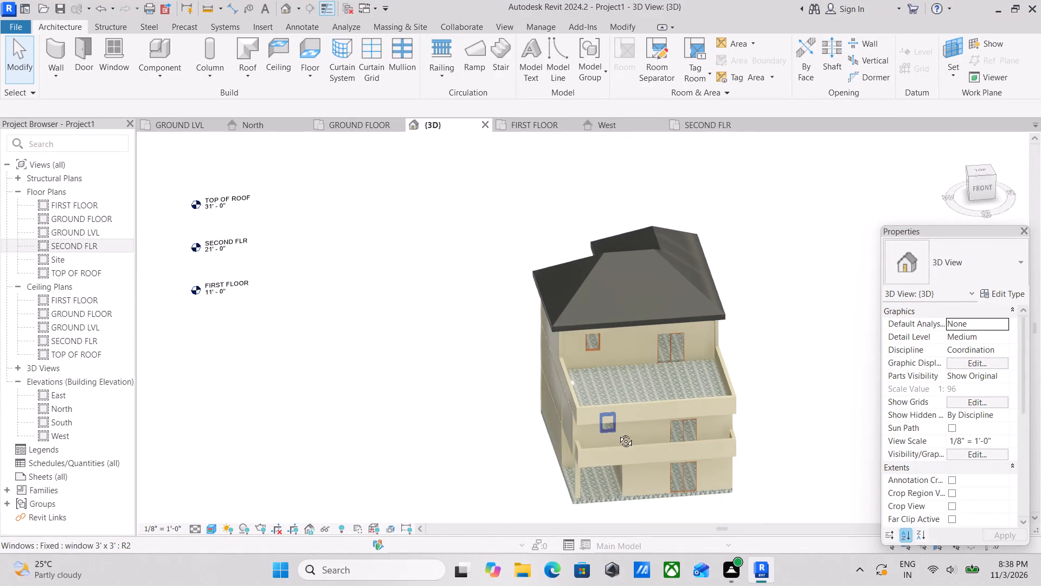
middle_click_drag(618, 433, 711, 311, "shift")
middle_click_drag(660, 398, 507, 456)
middle_click_drag(596, 438, 650, 394)
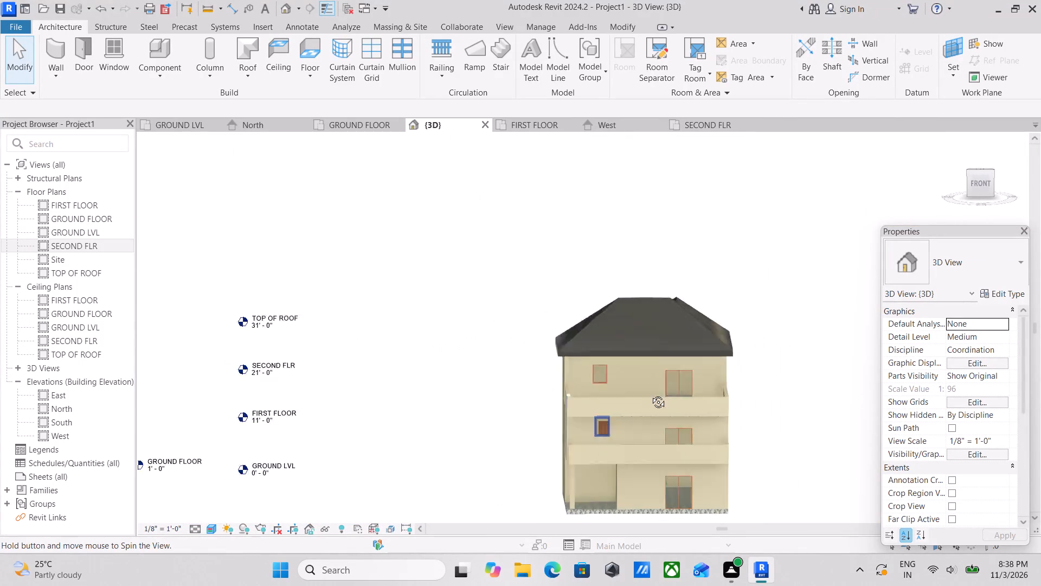
middle_click_drag(650, 394, 650, 467)
middle_click_drag(587, 442, 697, 392)
middle_click_drag(669, 406, 555, 426, "shift")
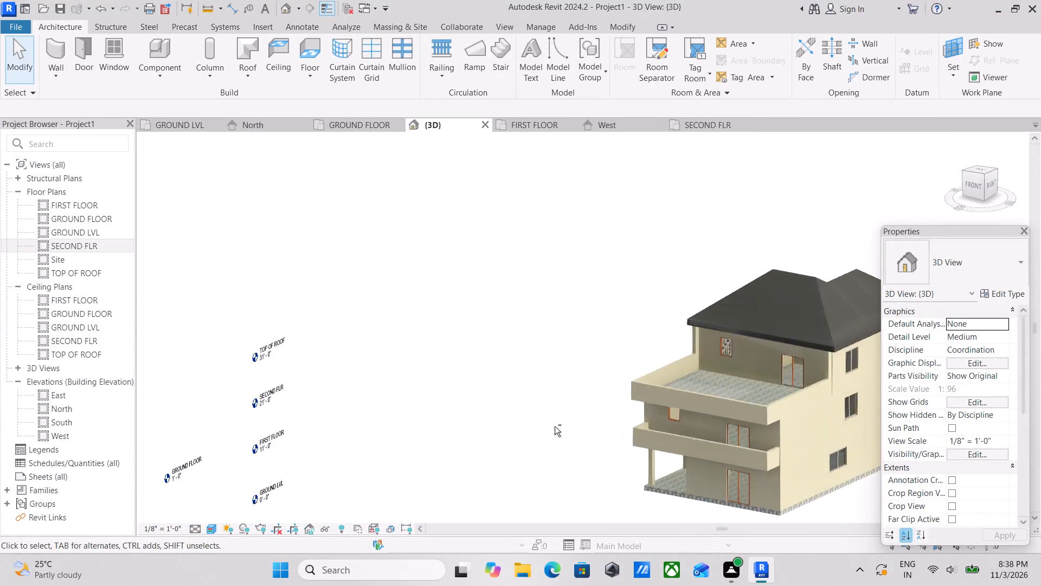
middle_click_drag(555, 426, 549, 432, "shift")
scroll(733, 368, "up", 6)
middle_click_drag(780, 340, 690, 372)
scroll(690, 372, "up", 1)
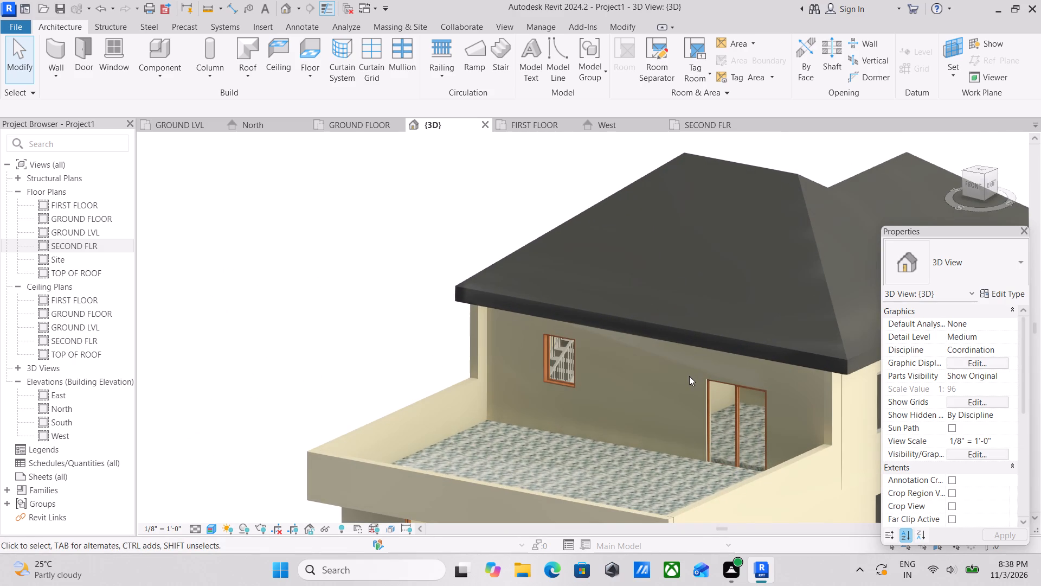
scroll(689, 376, "down", 2)
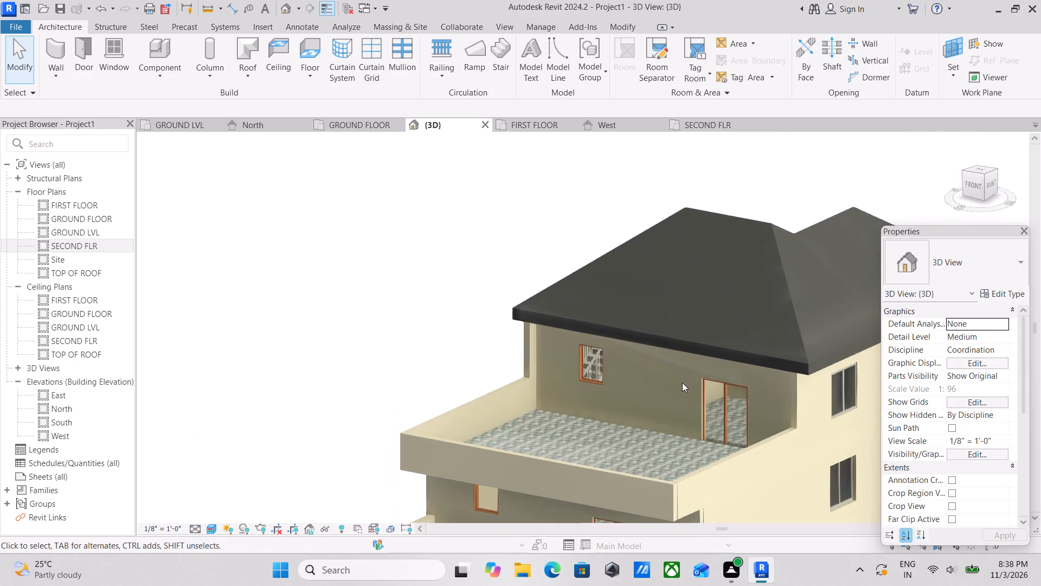
middle_click_drag(676, 386, 723, 320)
middle_click_drag(692, 404, 724, 372)
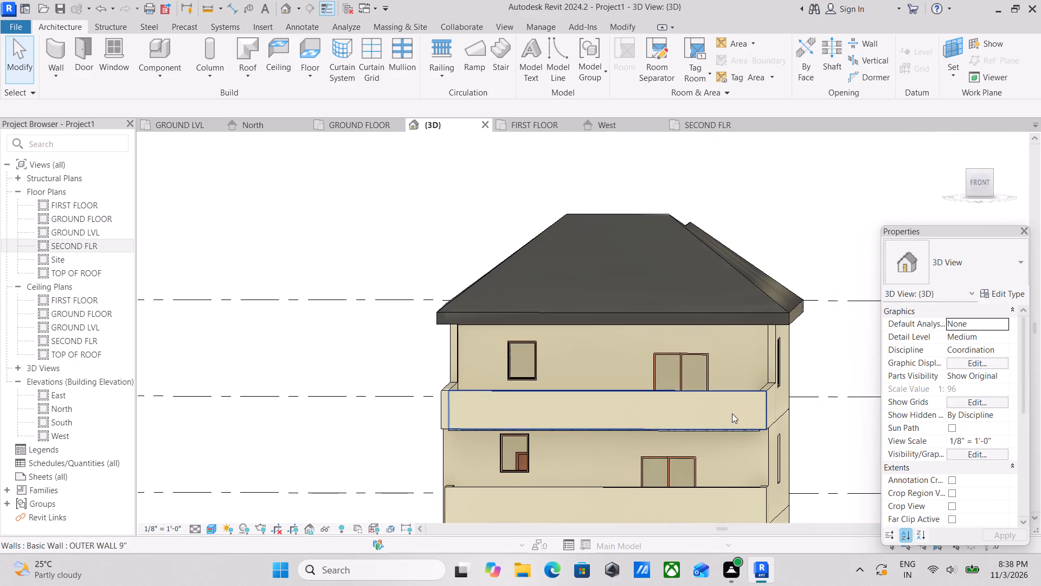
middle_click_drag(732, 413, 744, 374)
middle_click_drag(657, 400, 739, 413, "shift")
scroll(728, 412, "down", 1, "shift")
scroll(592, 410, "down", 1)
middle_click_drag(592, 410, 660, 386)
scroll(590, 413, "up", 3)
middle_click_drag(591, 413, 612, 409)
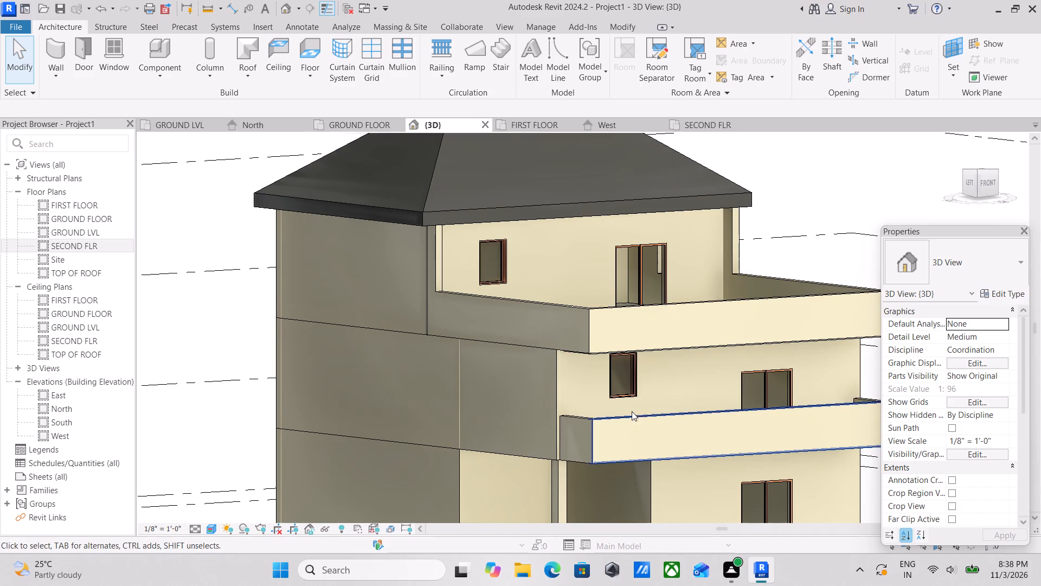
scroll(642, 411, "down", 3)
middle_click_drag(646, 412, 704, 404)
middle_click_drag(689, 408, 766, 443)
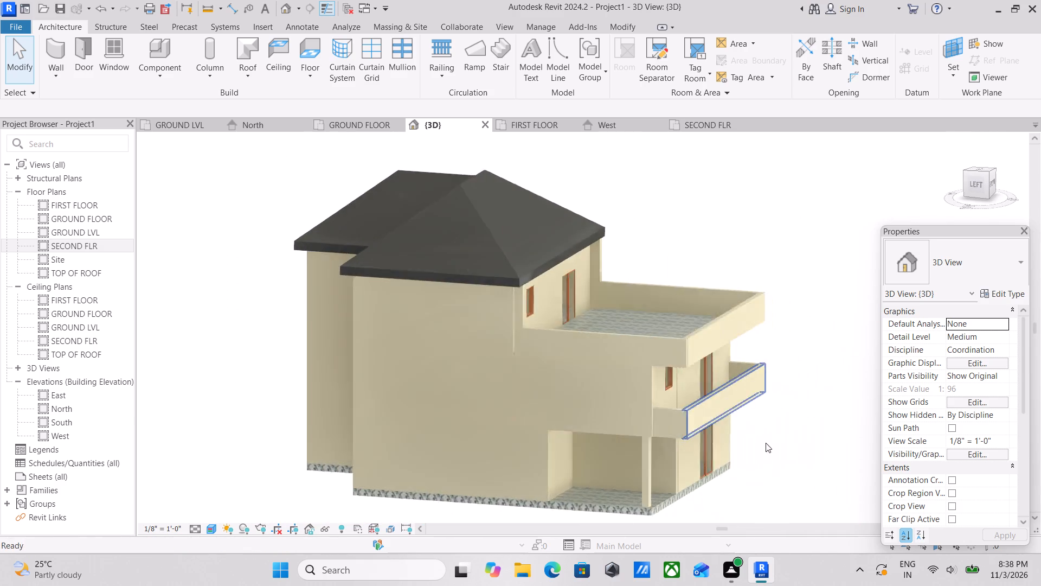
middle_click_drag(677, 439, 754, 413)
middle_click_drag(680, 436, 567, 462, "shift")
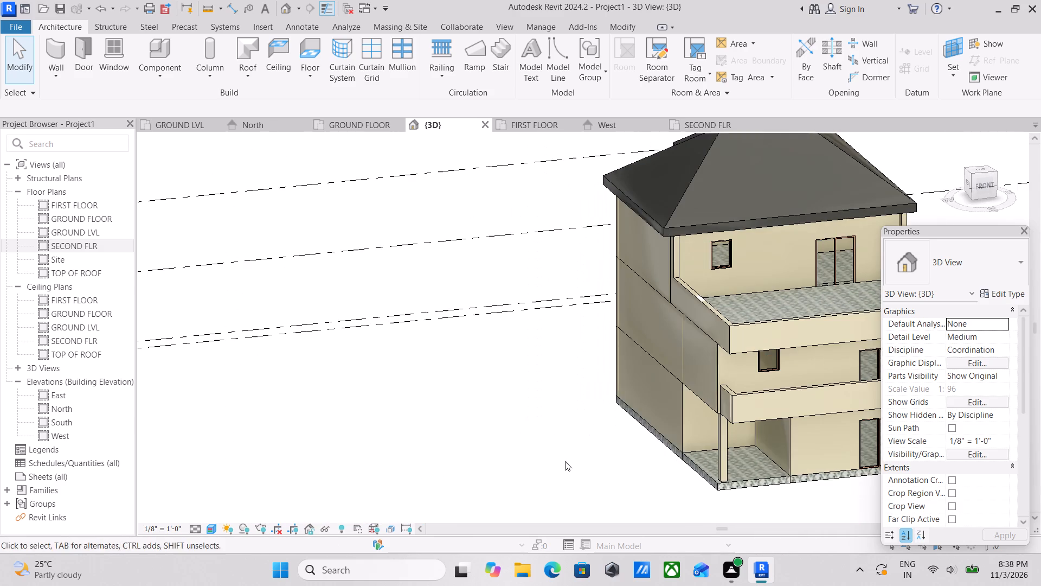
middle_click_drag(781, 459, 583, 468)
scroll(588, 466, "up", 4)
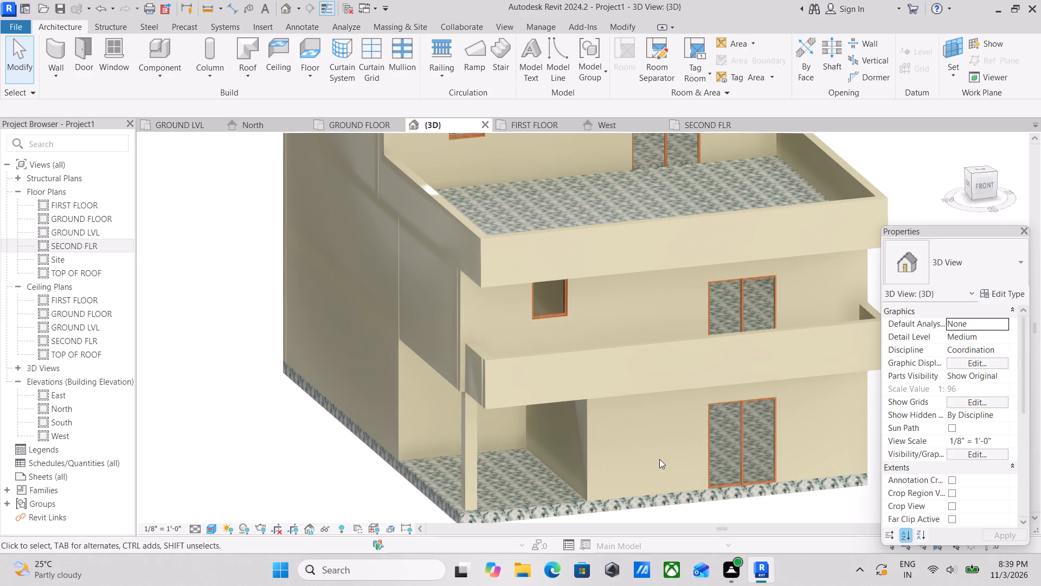
scroll(665, 451, "down", 1)
scroll(619, 416, "up", 1)
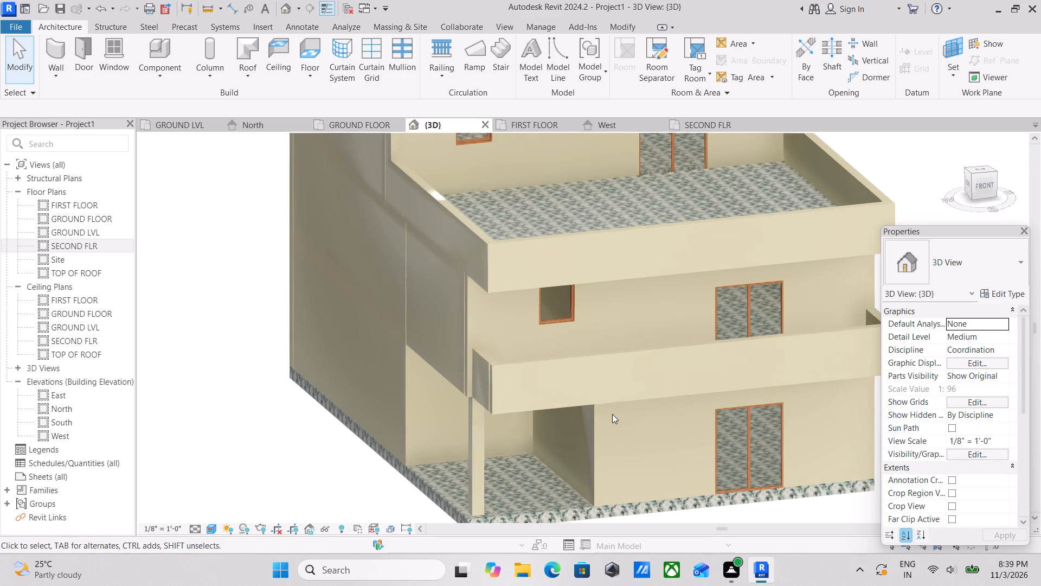
Set the 3D view's visual style back to Shaded.
left_click(207, 527)
left_click(227, 477)
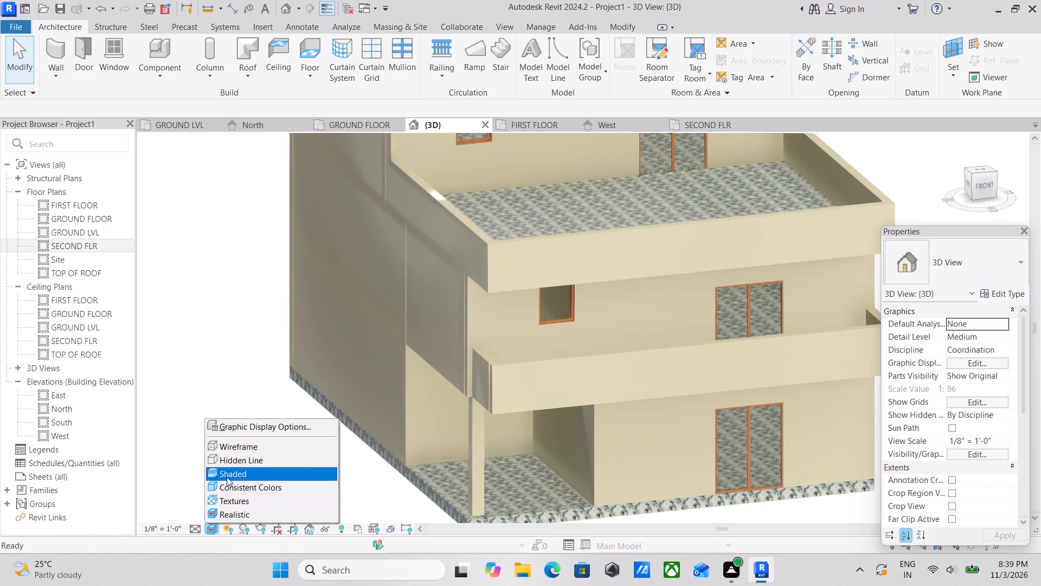
Examine the front facade's terraces, parapets and ground-floor corner opening in the shaded 3D view.
scroll(487, 470, "down", 1)
middle_click_drag(487, 470, 533, 536)
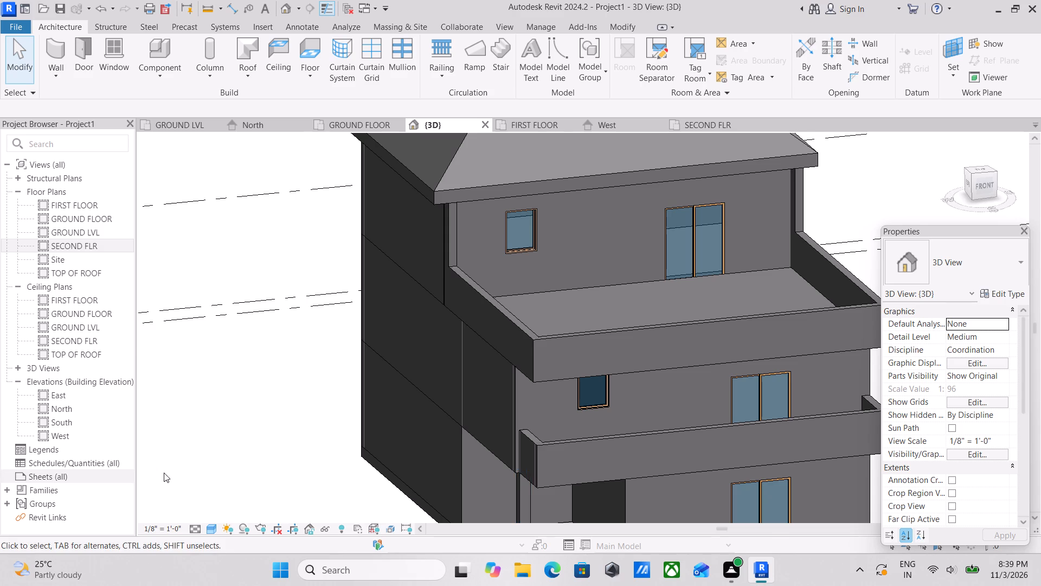
scroll(259, 486, "down", 2)
scroll(438, 481, "down", 1)
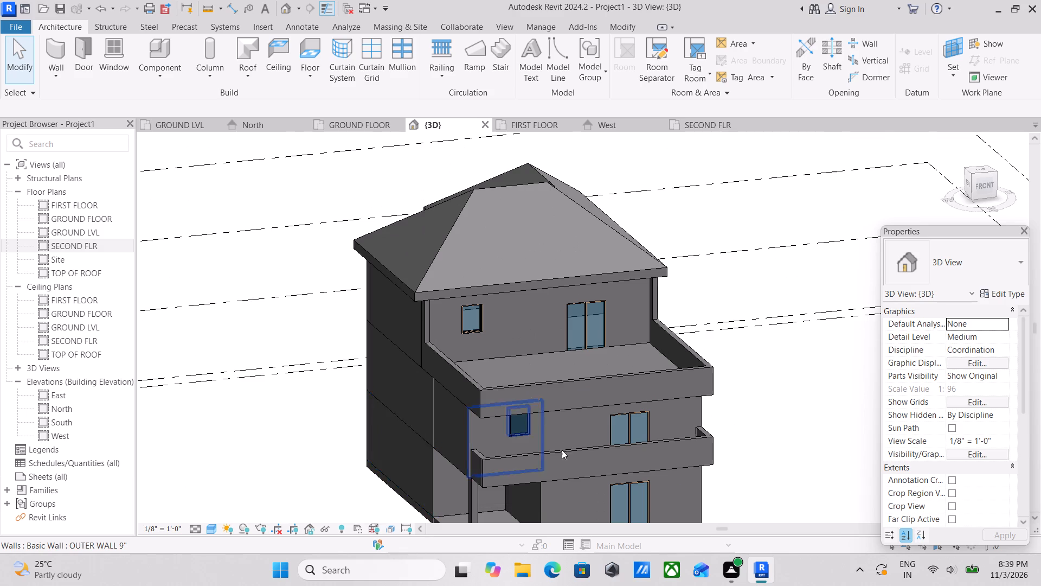
scroll(603, 458, "up", 3)
middle_click_drag(611, 446, 682, 396)
scroll(586, 412, "up", 3)
scroll(595, 424, "down", 2)
middle_click_drag(595, 424, 604, 415)
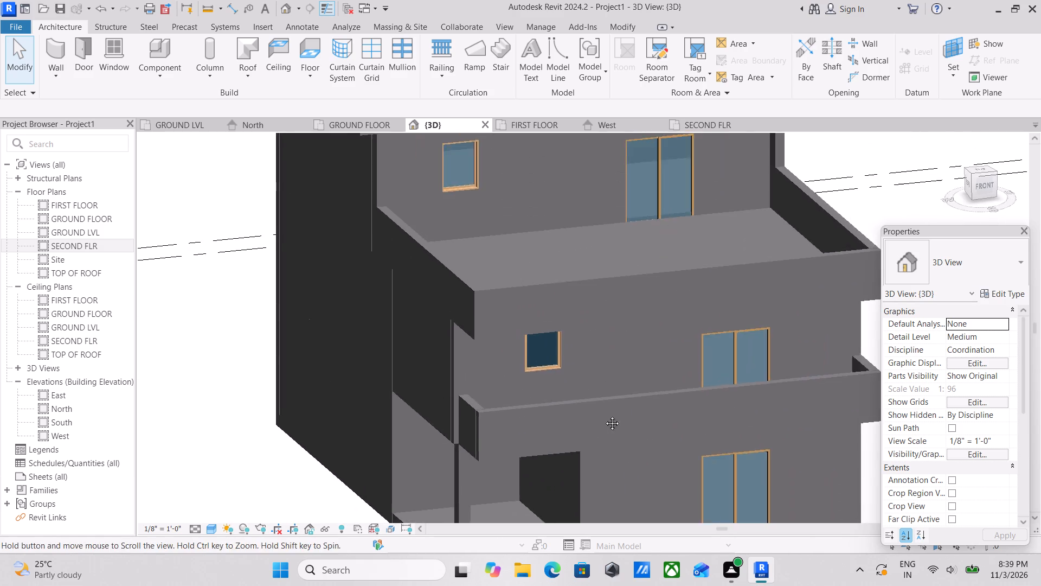
middle_click_drag(604, 415, 639, 389)
middle_click_drag(628, 419, 601, 414, "shift")
middle_click_drag(615, 429, 614, 441)
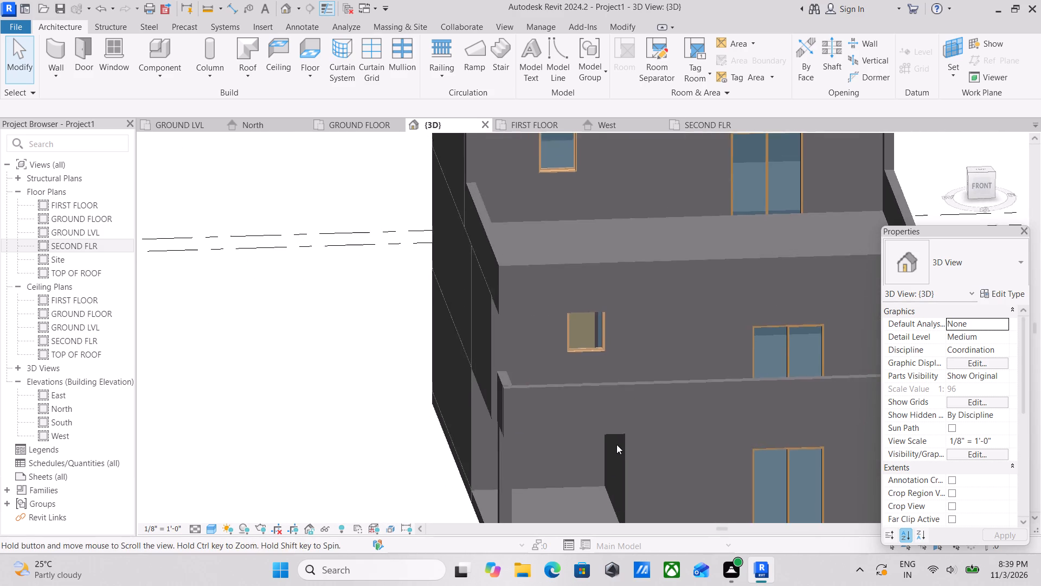